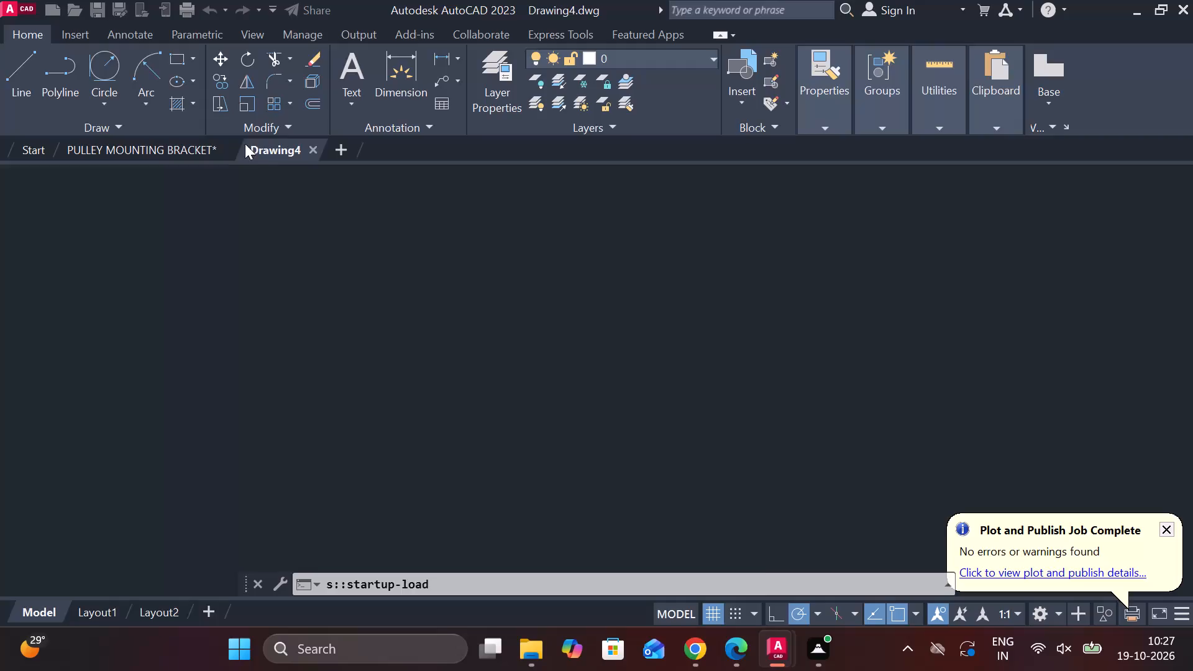
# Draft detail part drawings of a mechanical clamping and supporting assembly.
# Close the PULLEY MOUNTING BRACKET drawing without saving its changes.
pyautogui.click(230, 149)
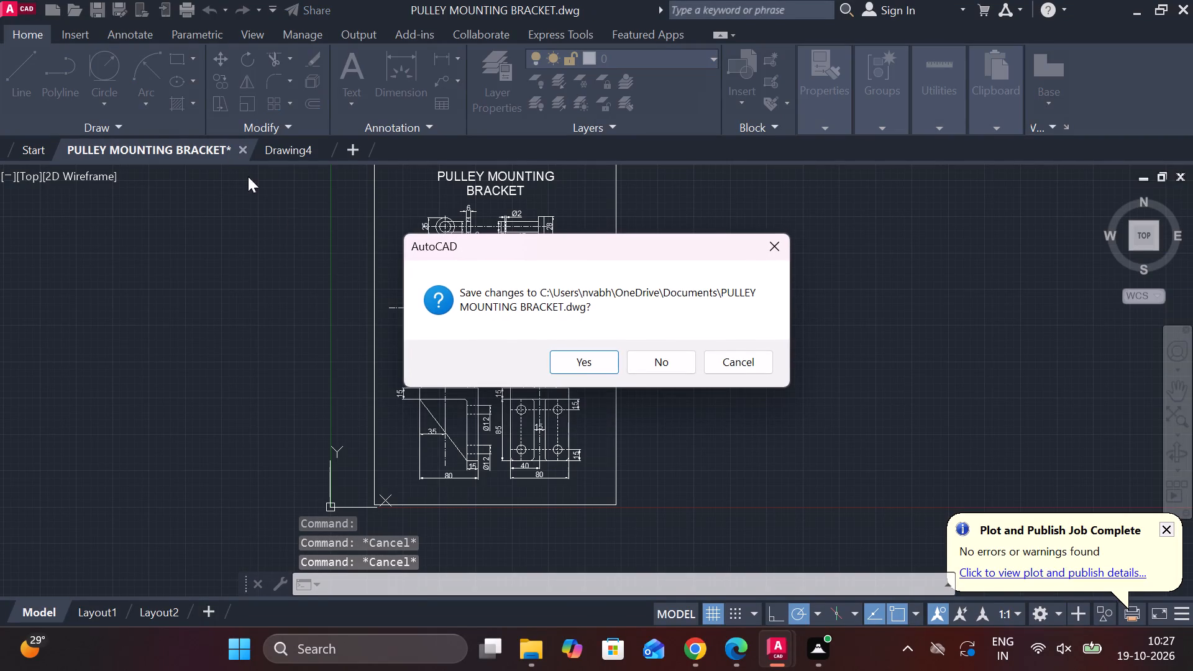
pyautogui.click(641, 366)
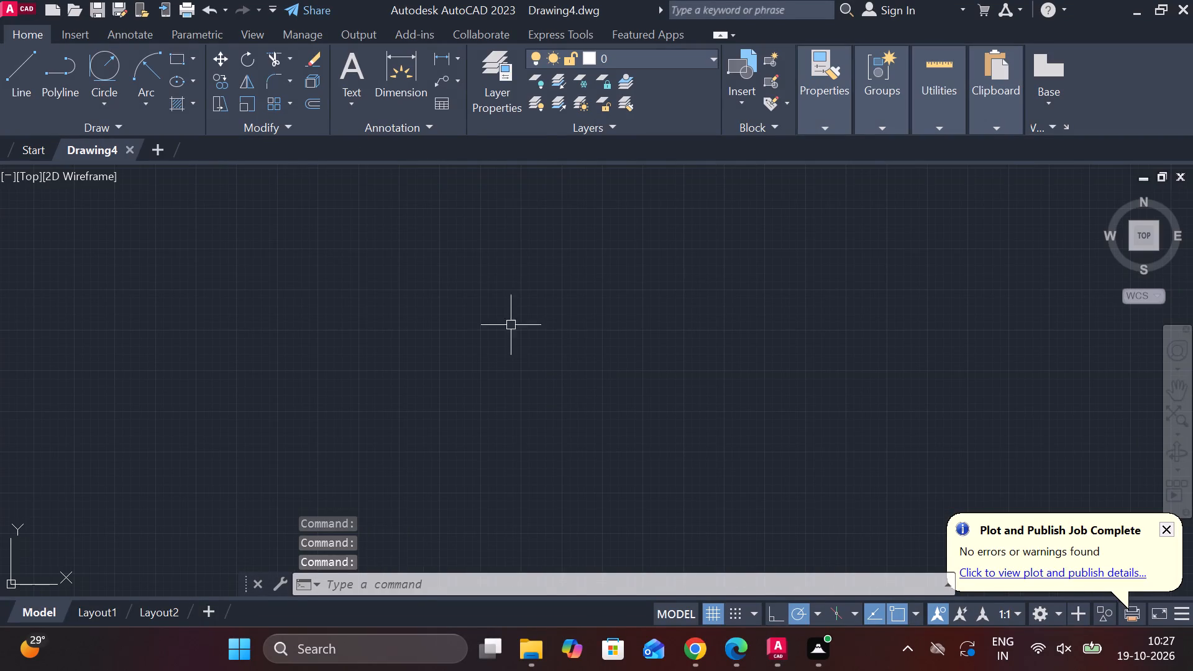
# Turn on command log recording with LOGFILEON in Drawing4.
pyautogui.write('LOG')
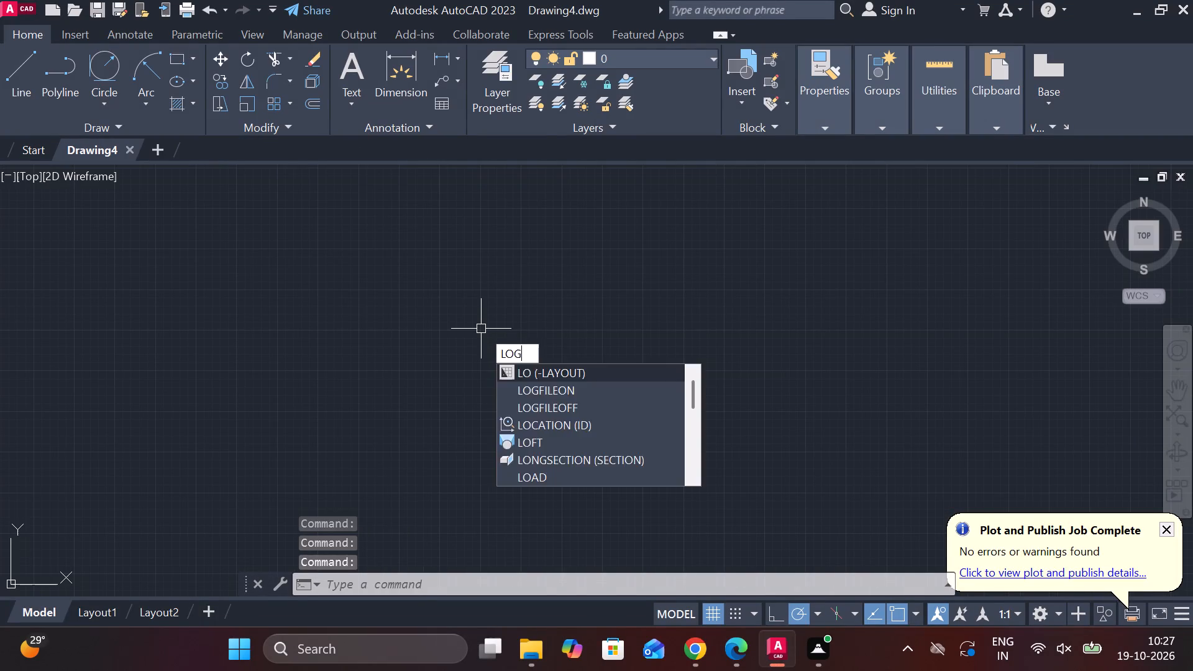
pyautogui.click(570, 372)
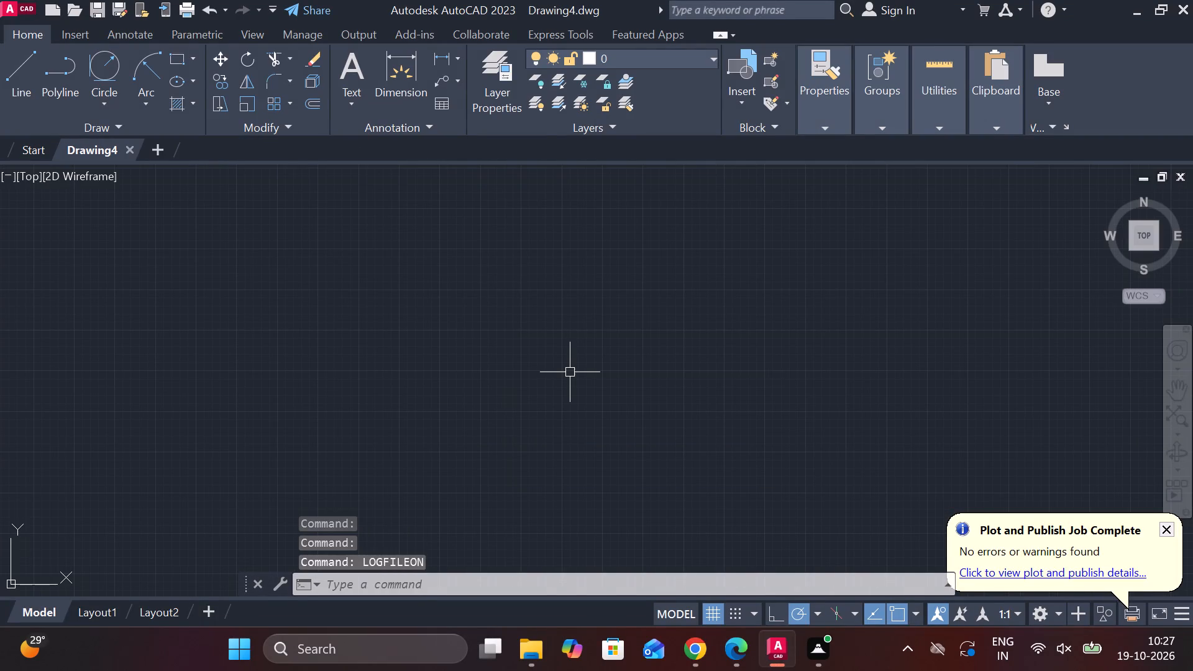
# Set the model space limits from 0,0 to 297,210.
pyautogui.write('LIM')
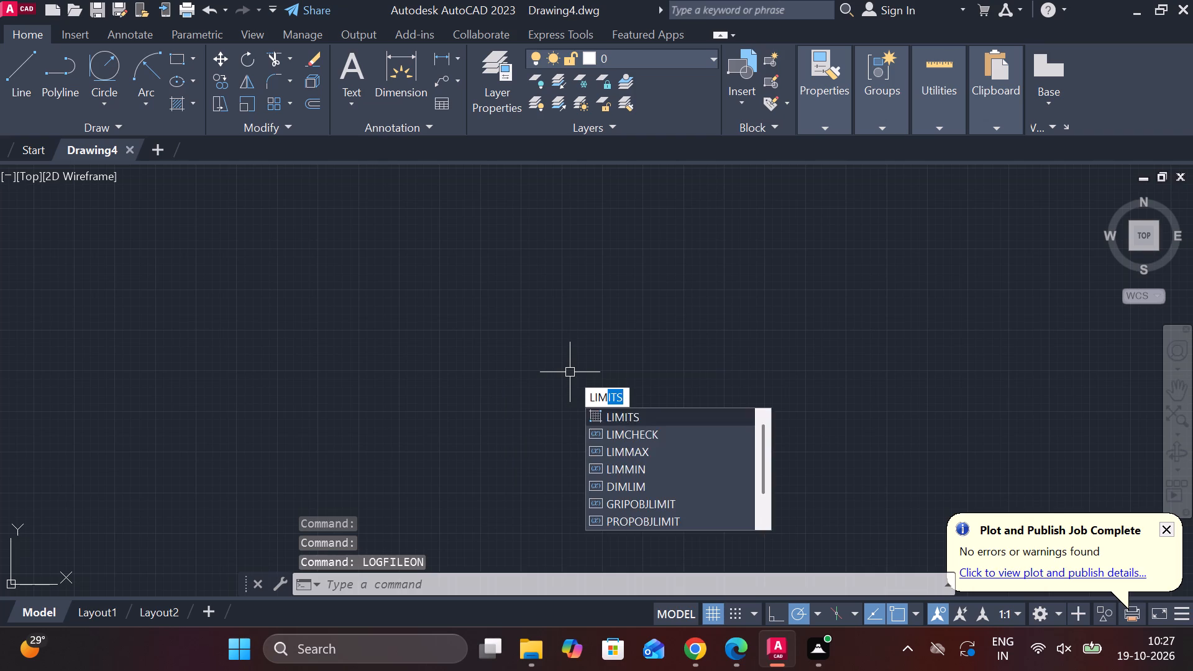
pyautogui.click(619, 412)
pyautogui.write('0,0')
pyautogui.press('Return')
pyautogui.write('297,210')
pyautogui.press('Return')
# Move the UCS origin diagonally down and to the left of its default position, near the drawing area's lower-left corner.
pyautogui.press('z')
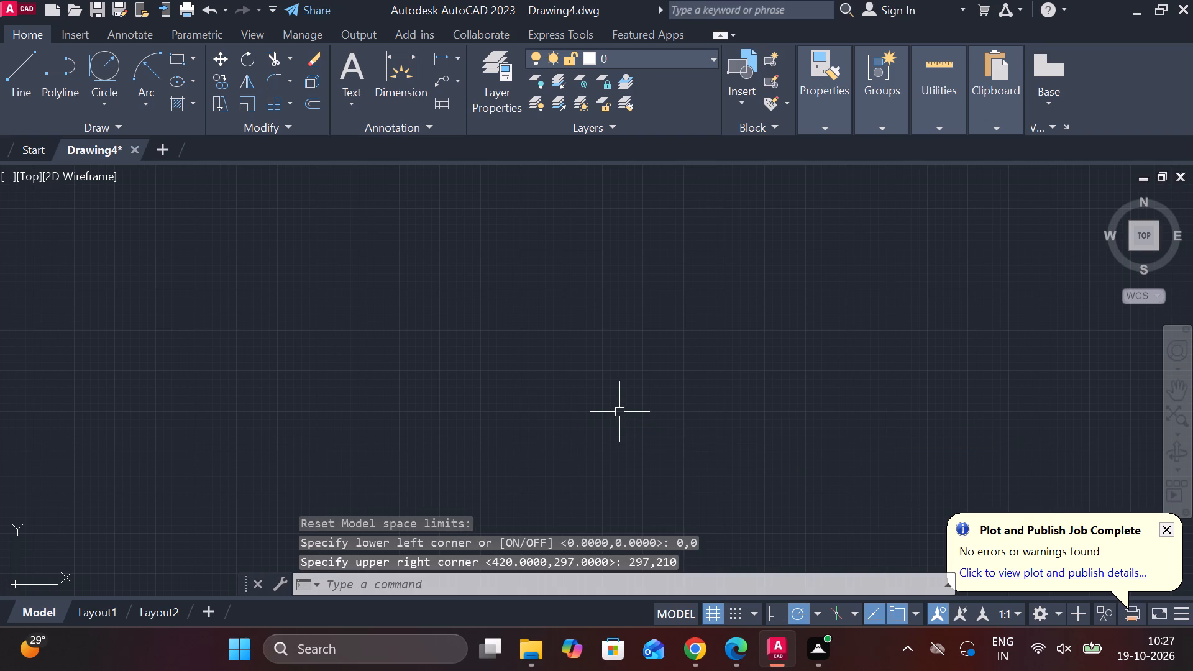
pyautogui.press('Return')
pyautogui.press('e')
pyautogui.press('Return')
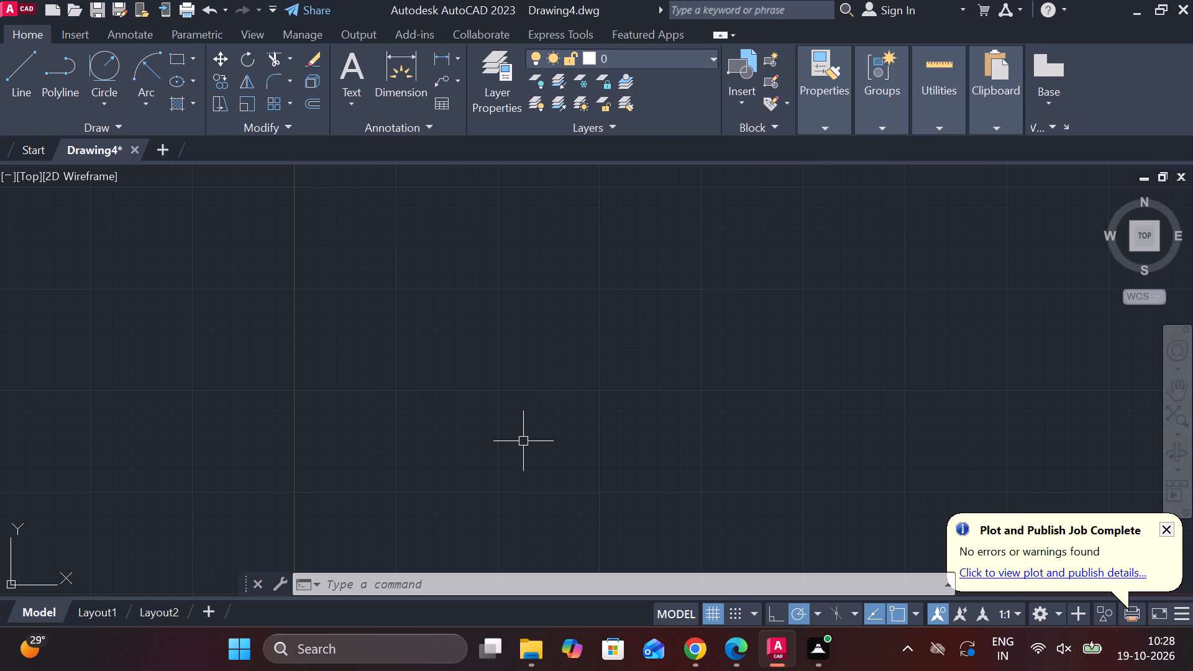
pyautogui.scroll(-2, 499, 475)
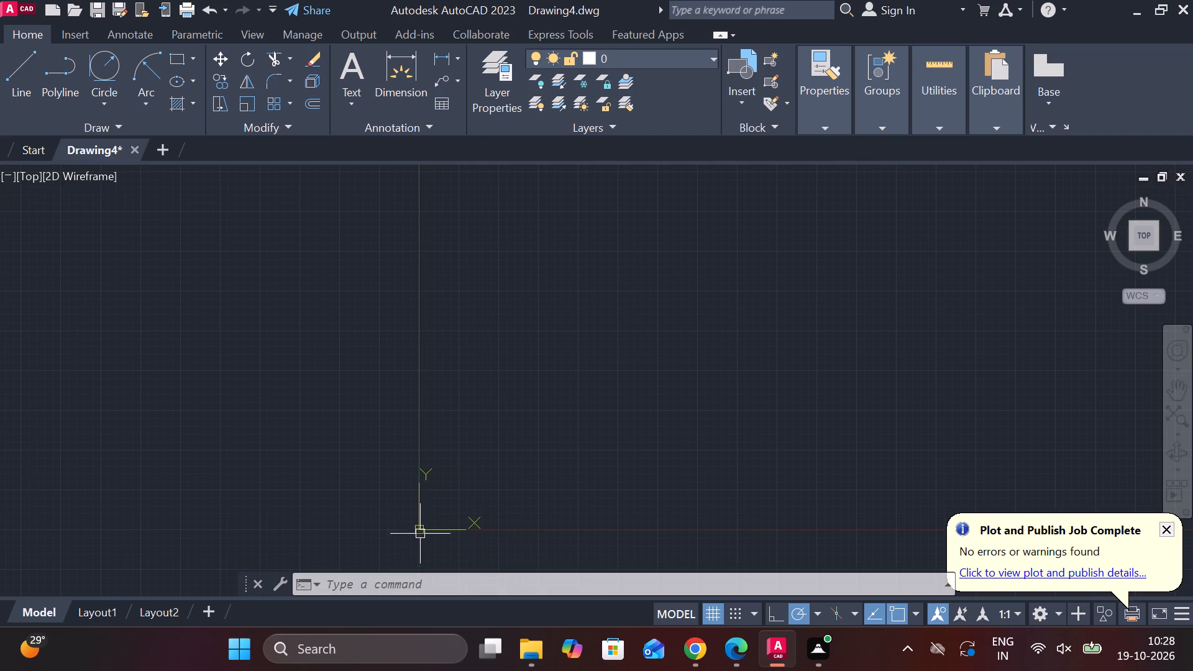
pyautogui.click(419, 531)
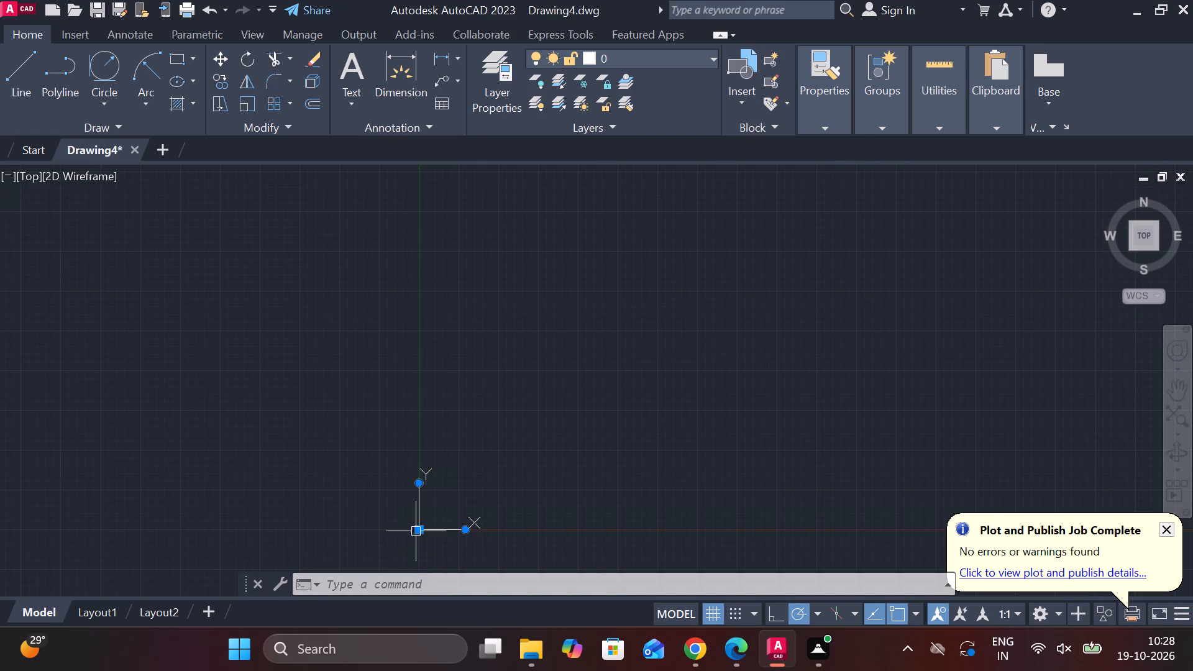
pyautogui.click(419, 529)
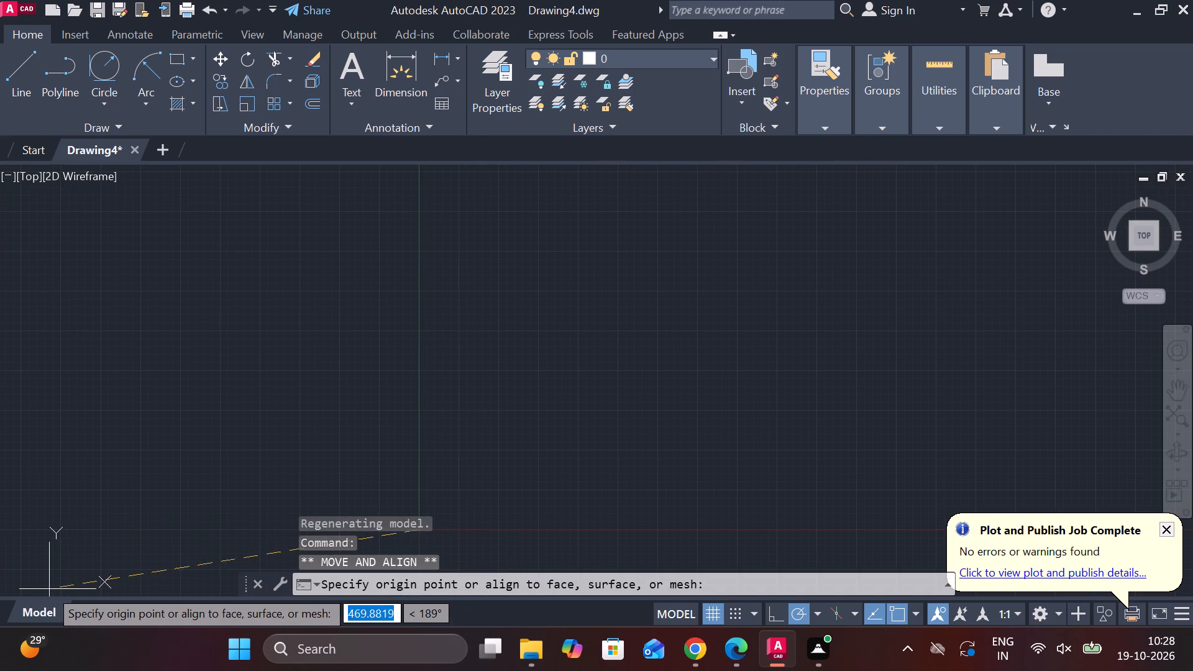
pyautogui.click(19, 585)
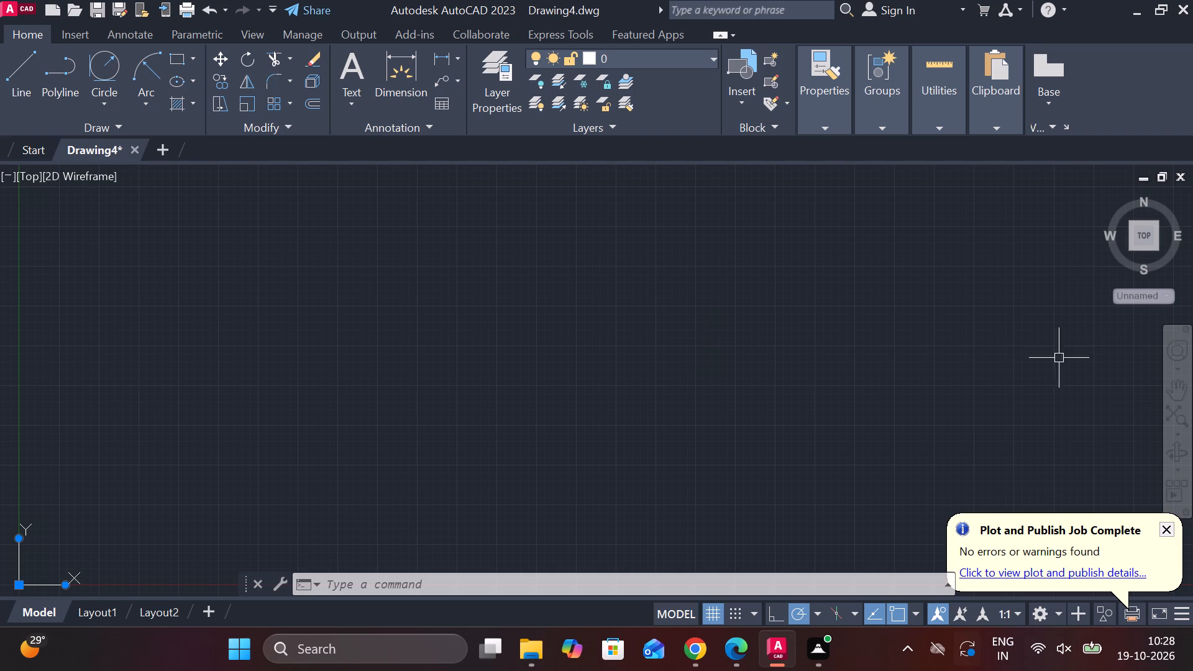
# Draw a horizontal line 145 units long above and to the right of the UCS origin.
pyautogui.click(21, 85)
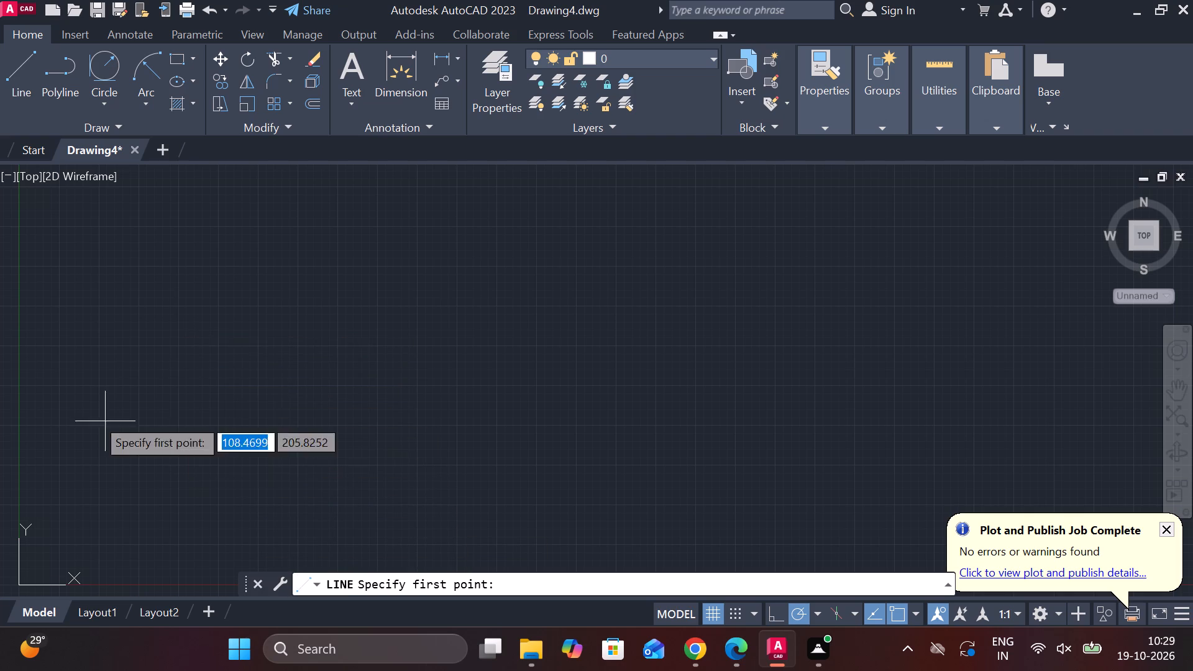
pyautogui.click(22, 84)
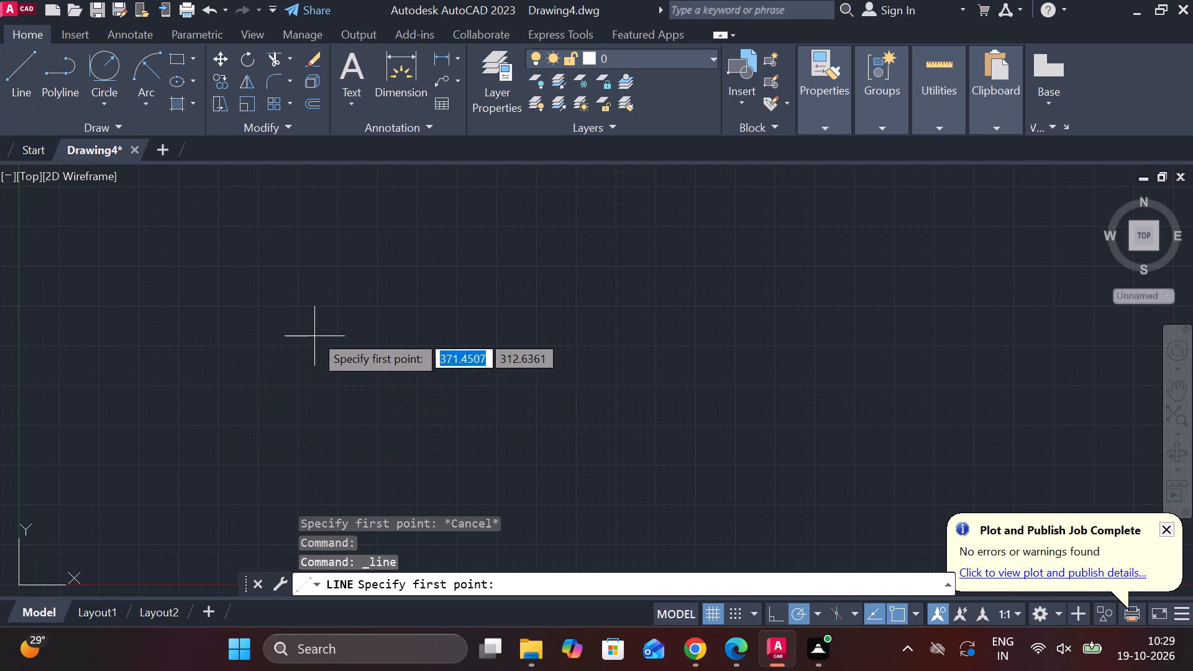
pyautogui.click(152, 270)
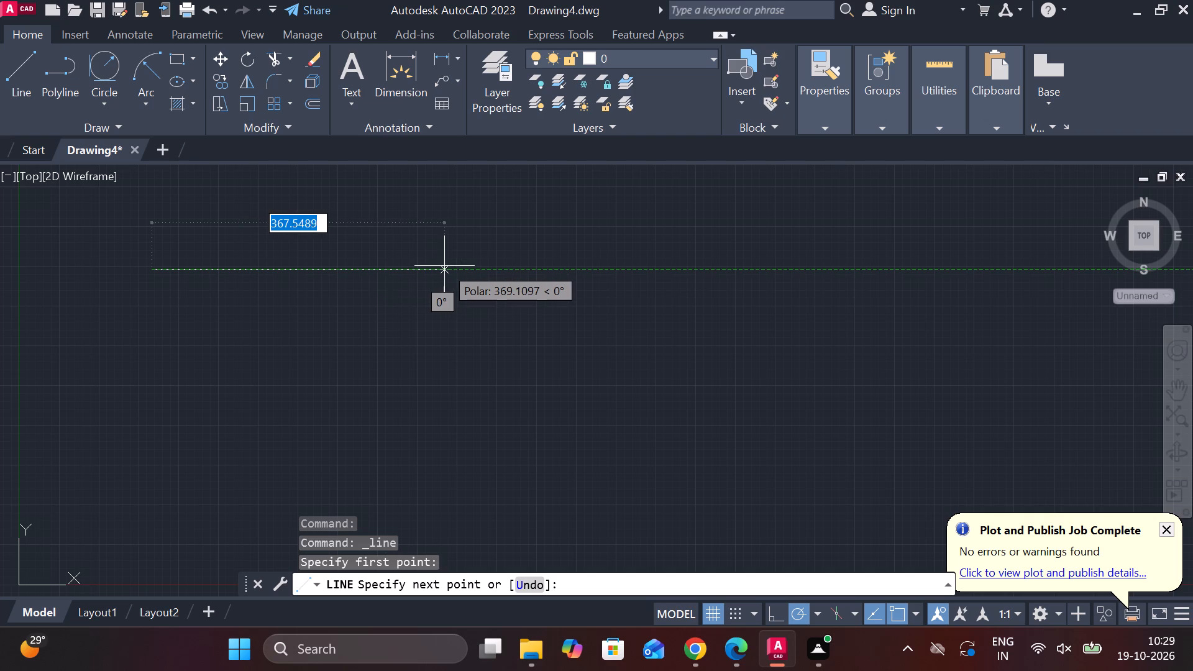
pyautogui.write('145')
pyautogui.press('Return')
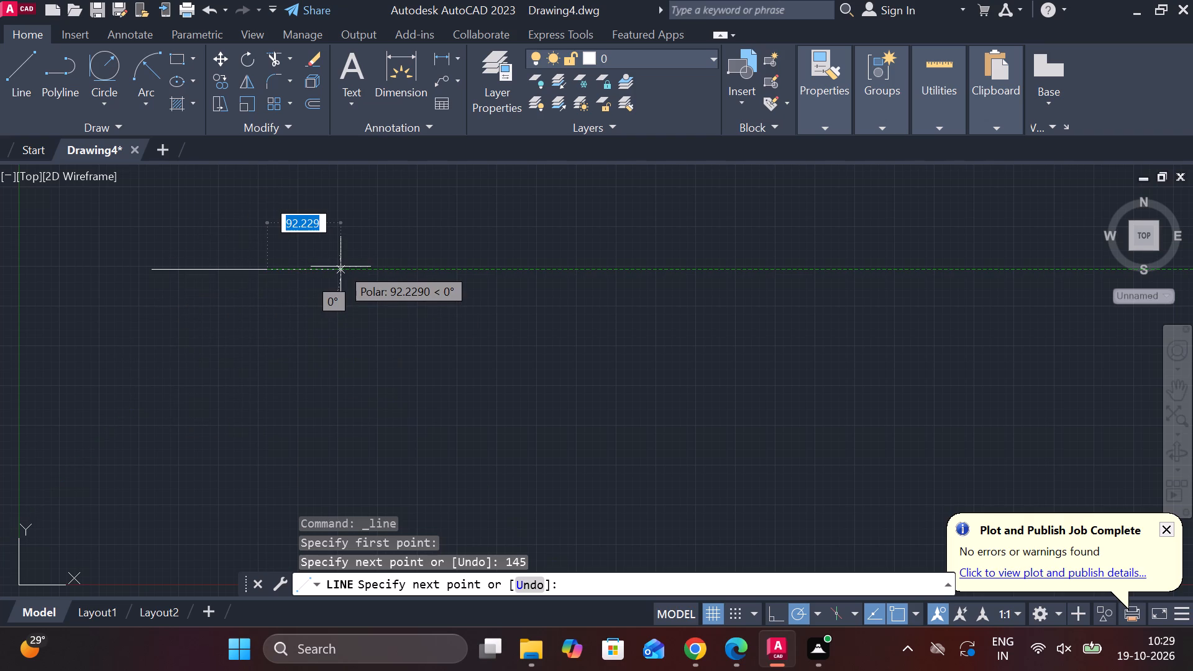
pyautogui.press('Escape')
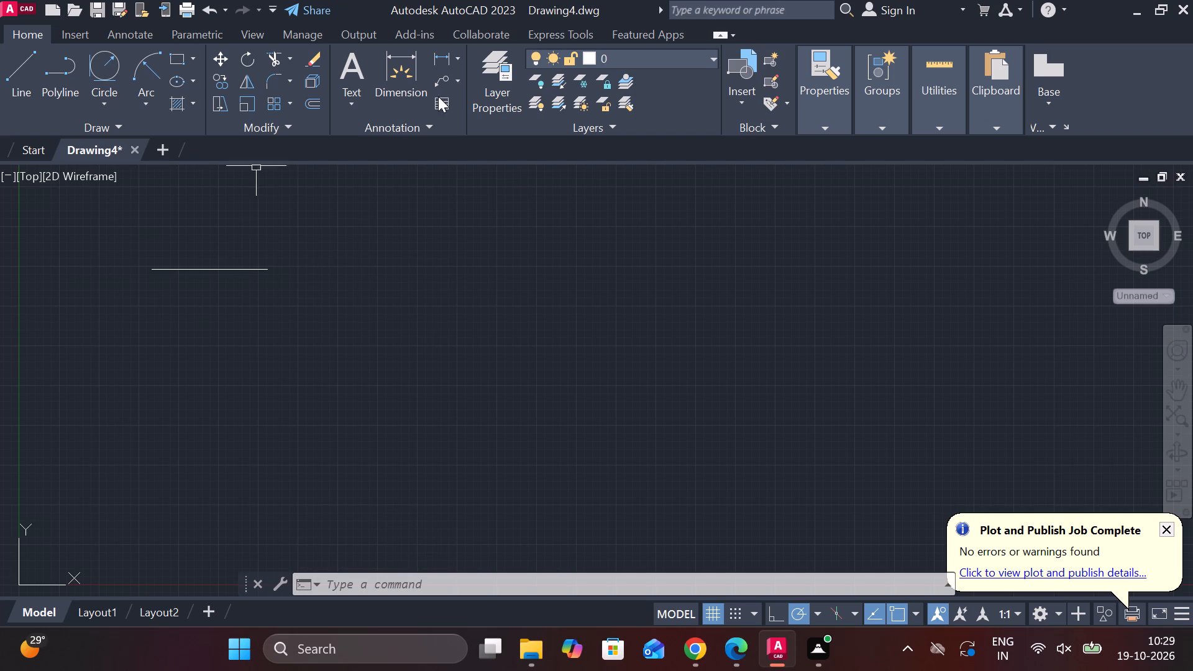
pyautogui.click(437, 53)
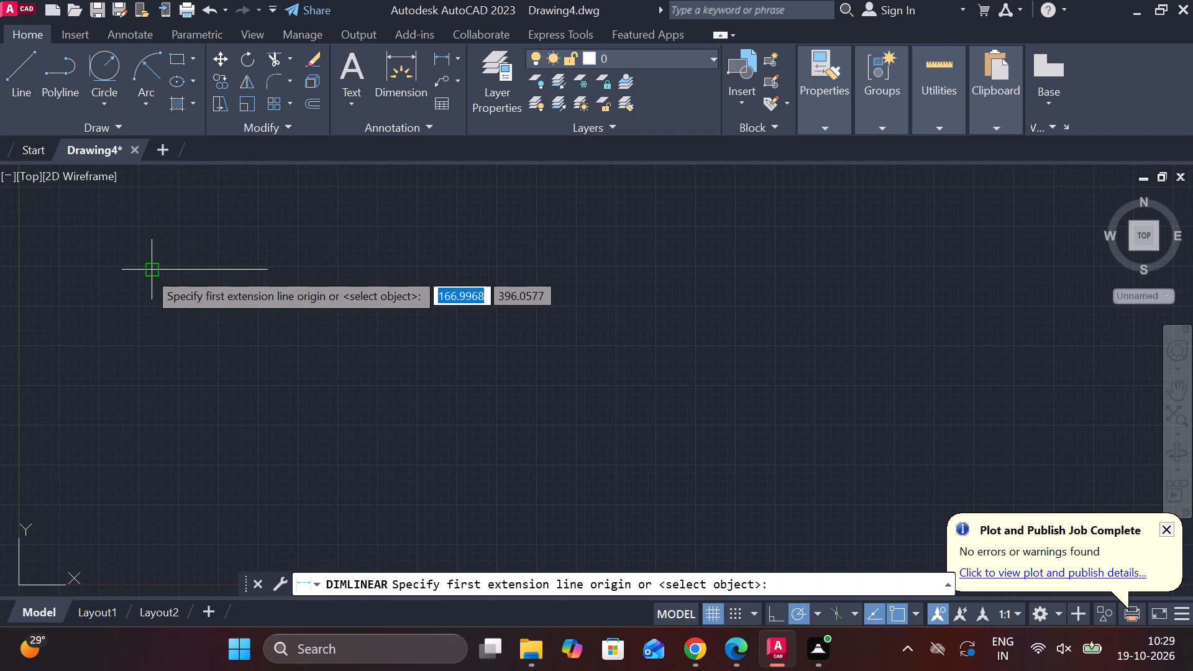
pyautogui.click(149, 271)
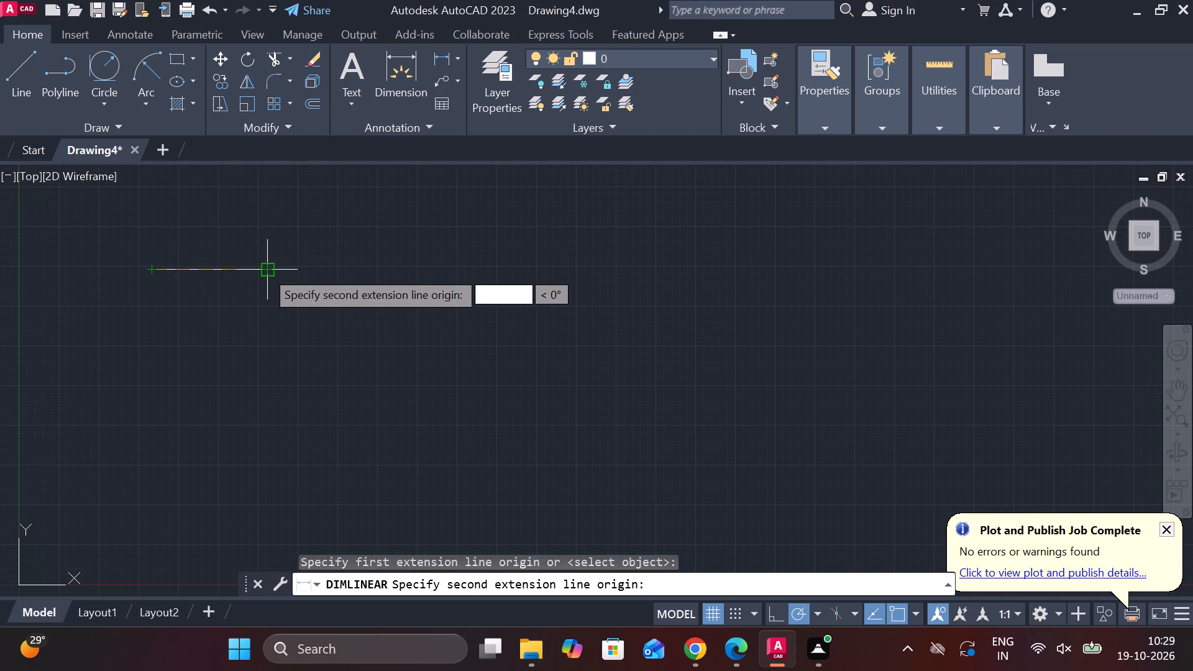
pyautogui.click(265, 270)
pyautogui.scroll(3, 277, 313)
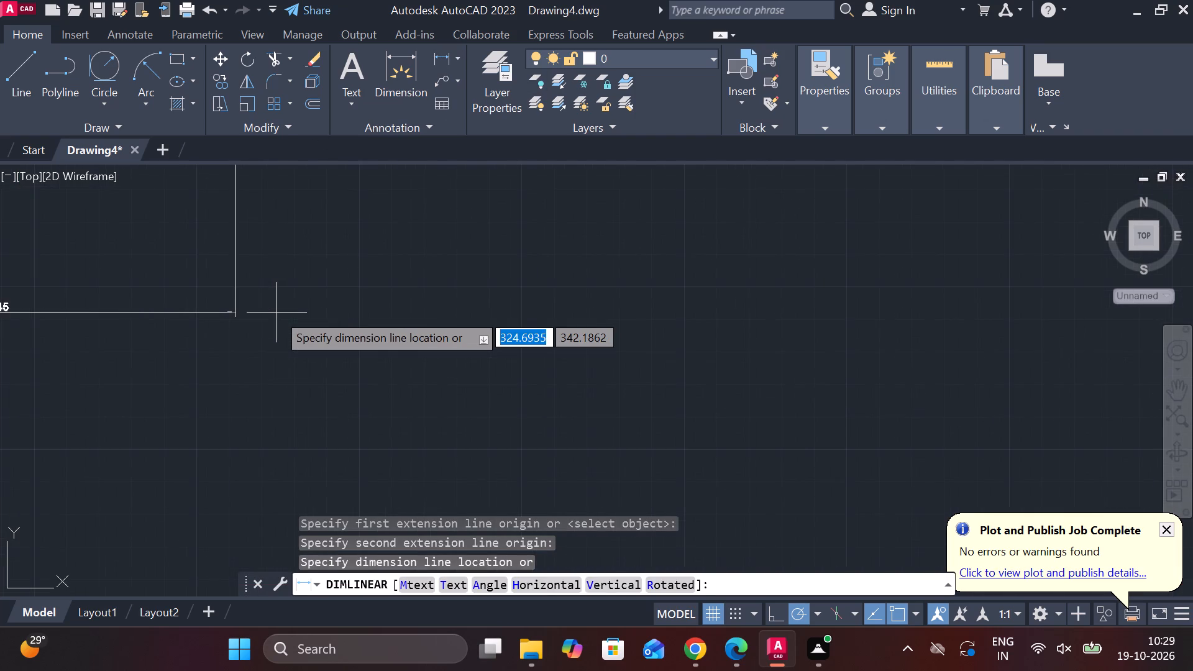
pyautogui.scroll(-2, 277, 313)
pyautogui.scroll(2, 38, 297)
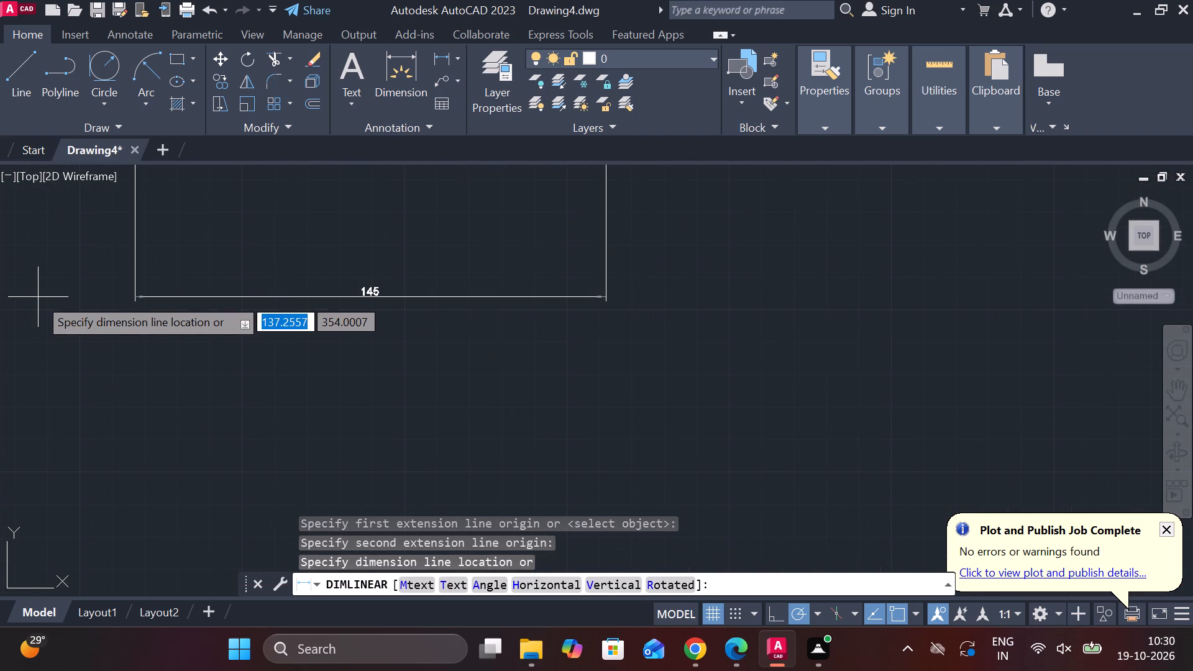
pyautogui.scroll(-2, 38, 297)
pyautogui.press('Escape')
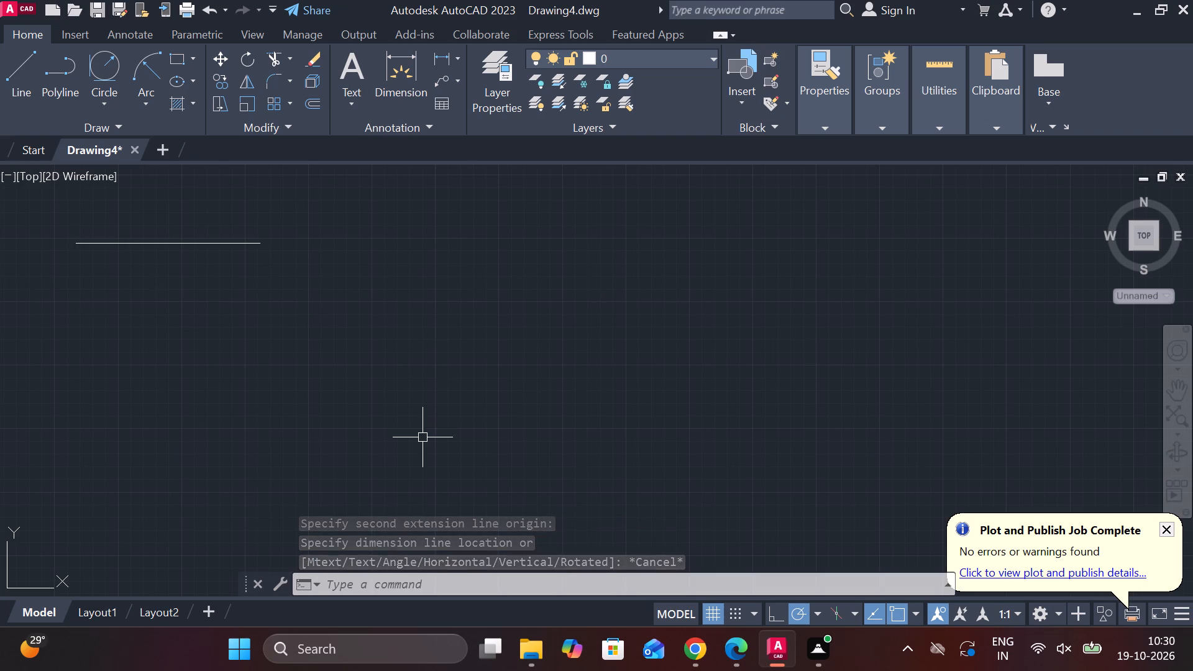
# Draw a vertical line about 225 units long crossing the horizontal line at its midpoint, extending above and below it.
pyautogui.scroll(-2, 373, 473)
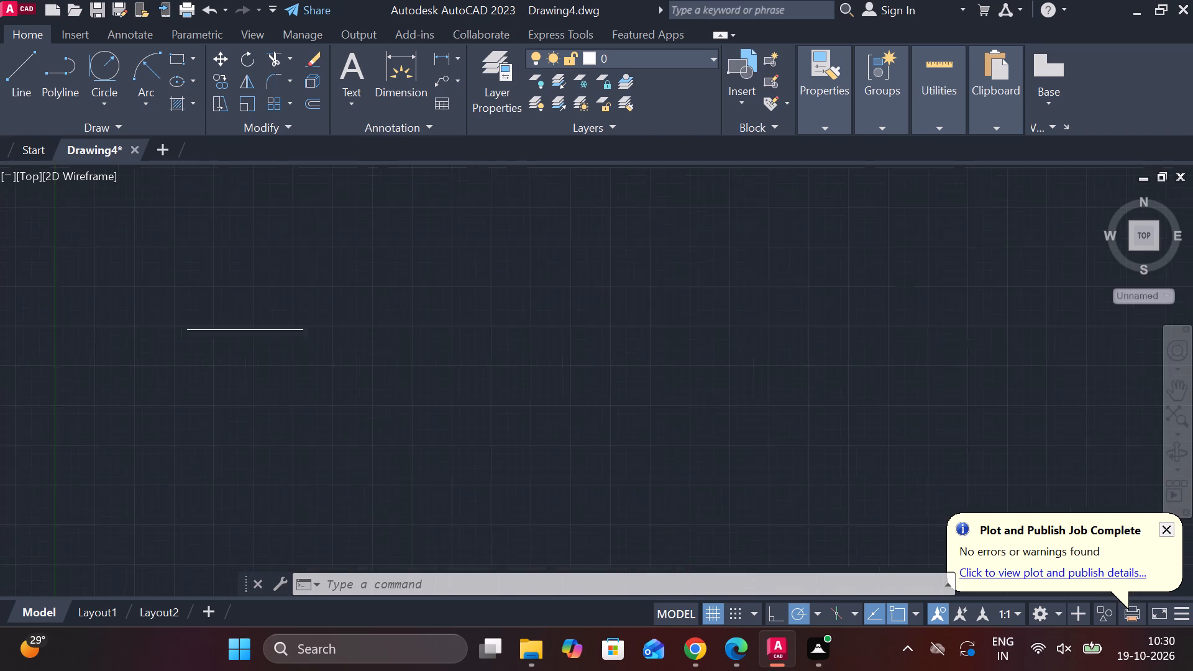
pyautogui.scroll(-1, 372, 473)
pyautogui.scroll(3, 295, 444)
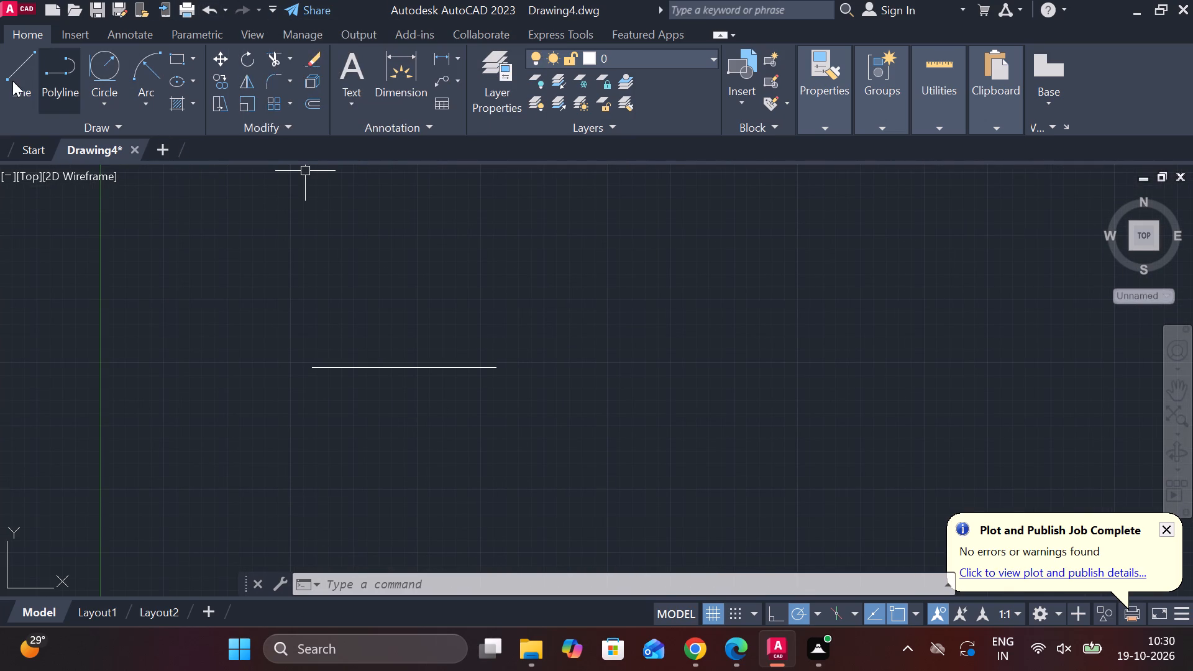
pyautogui.moveTo(17, 74); pyautogui.dragTo(17, 81)
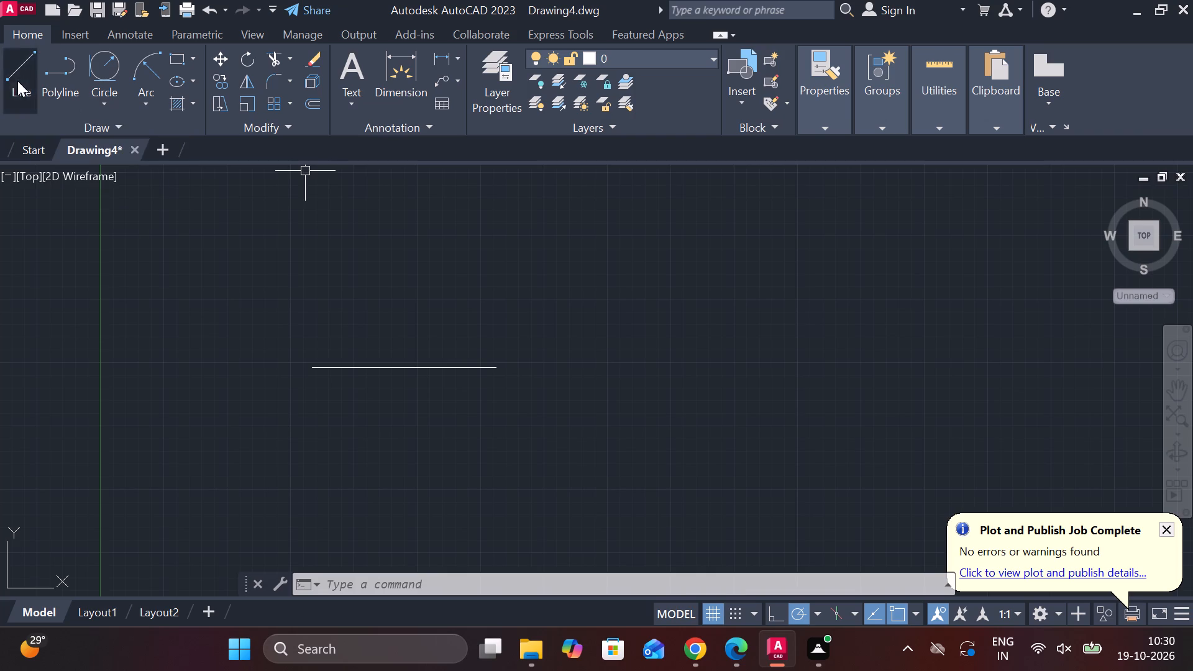
pyautogui.moveTo(17, 81); pyautogui.dragTo(18, 83)
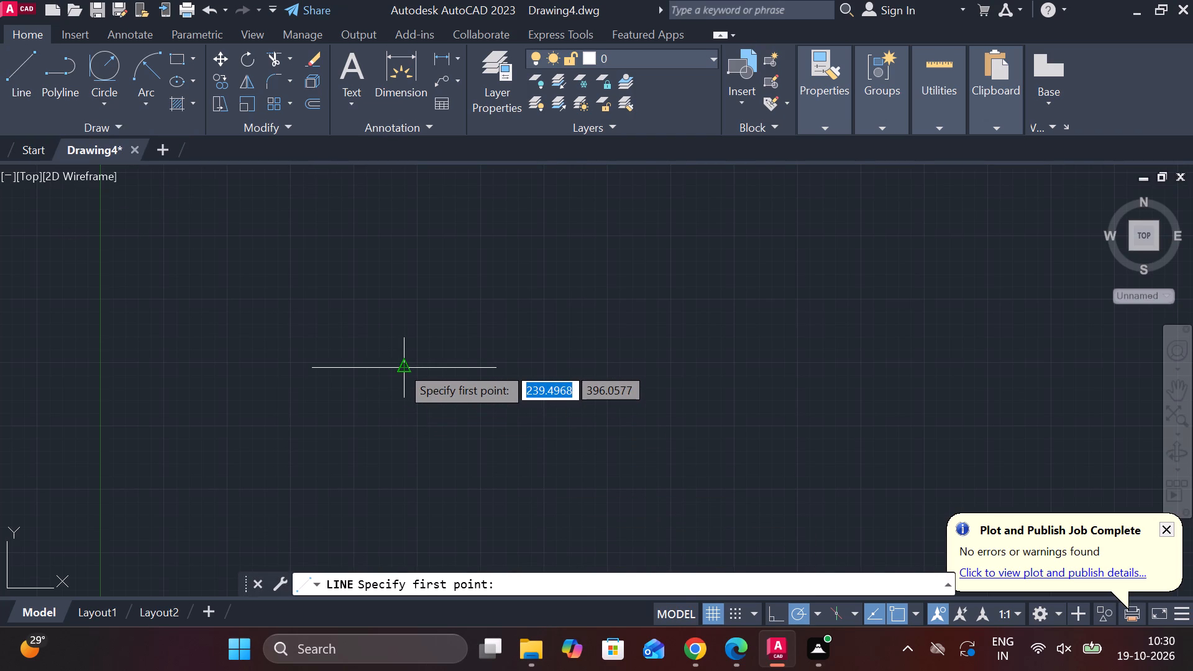
pyautogui.click(405, 483)
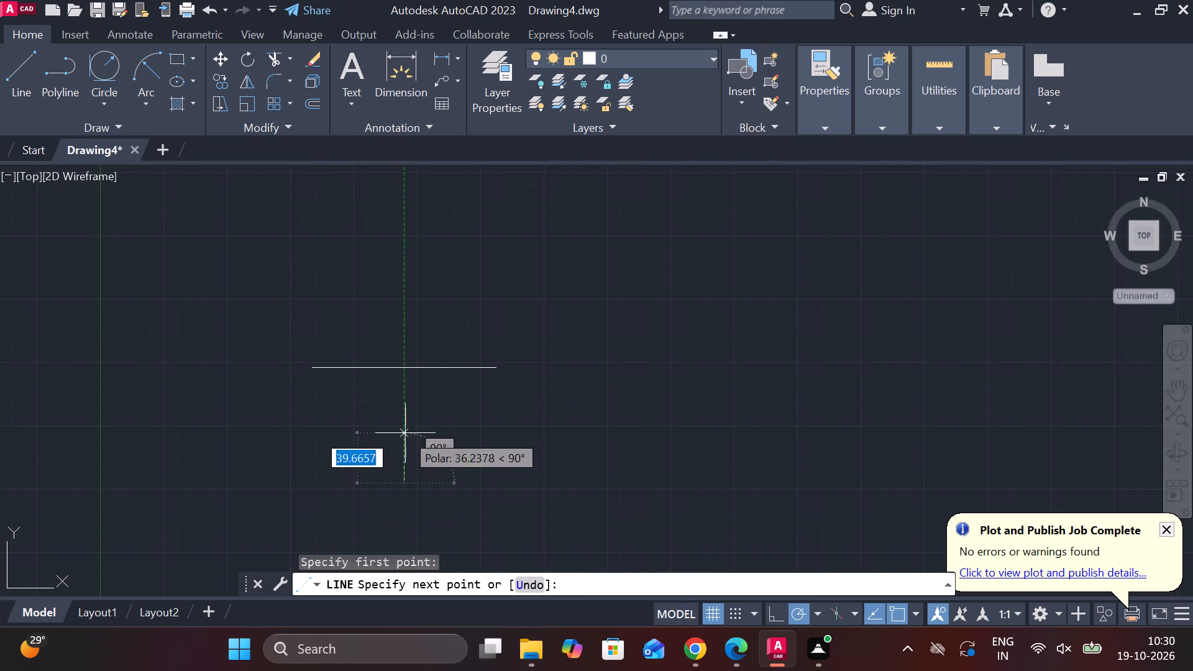
pyautogui.doubleClick(405, 196)
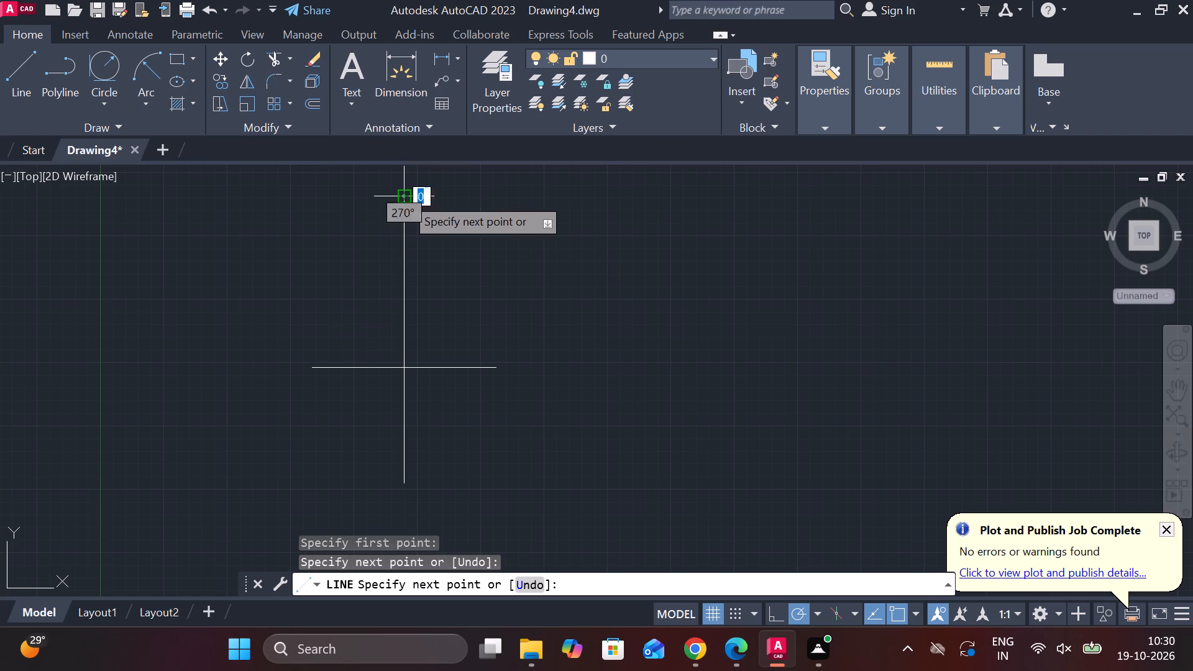
pyautogui.press('Escape')
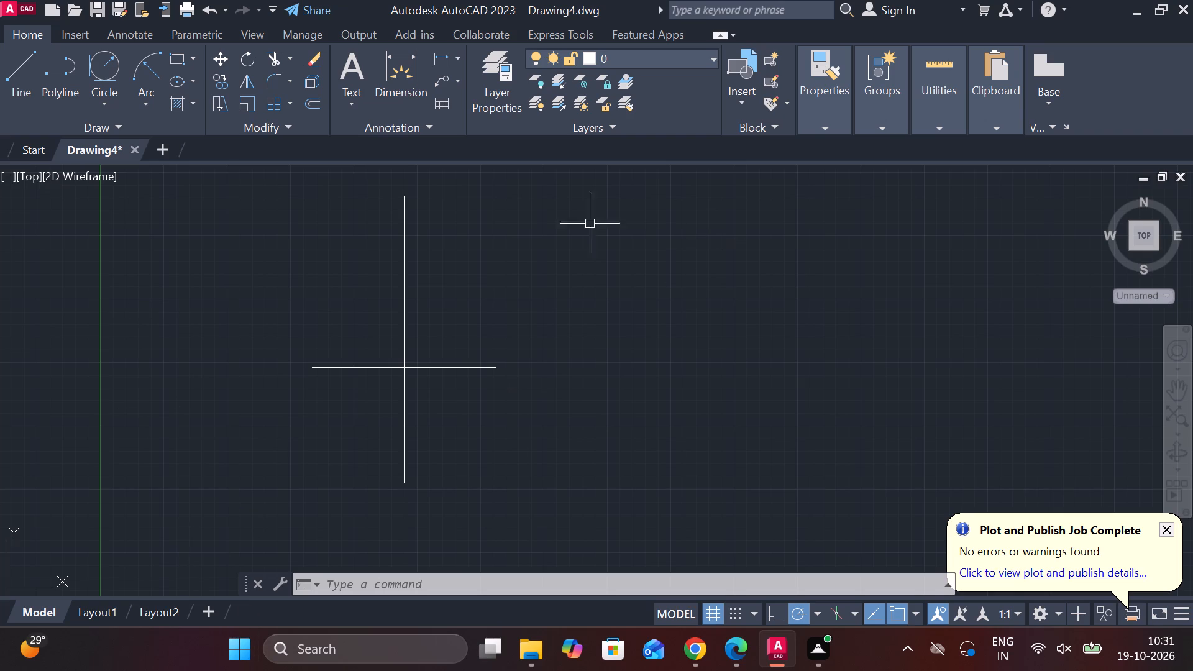
# Copy the horizontal line 80 units straight up along the vertical line, using its midpoint as the base point.
pyautogui.click(450, 367)
pyautogui.click(215, 73)
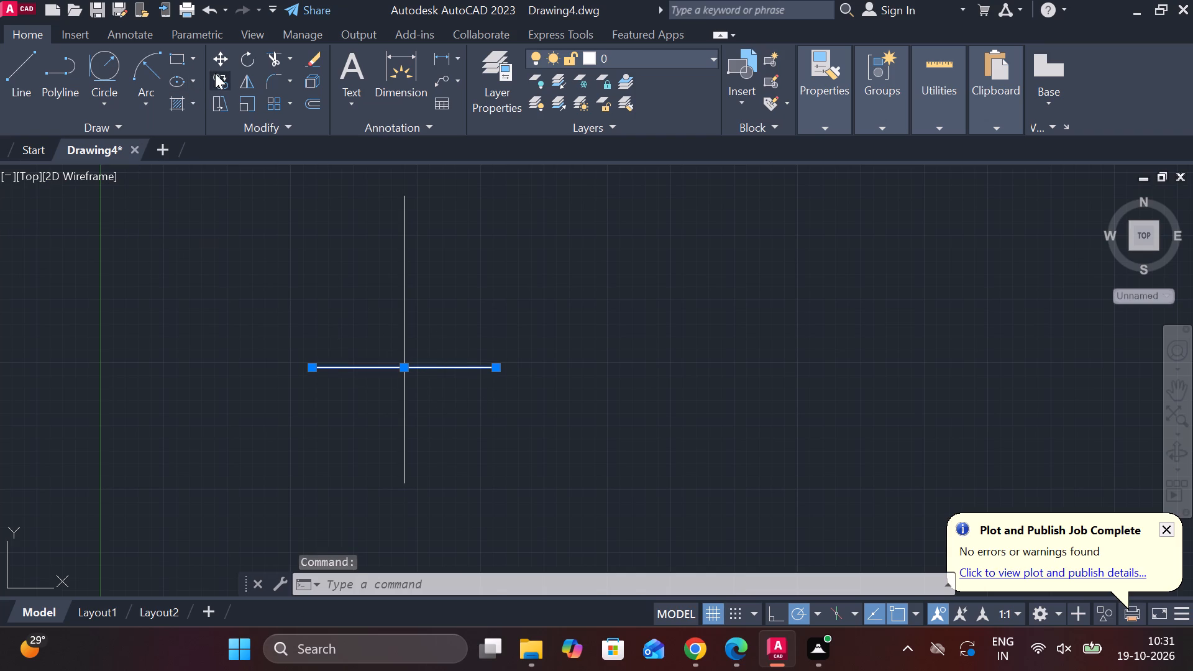
pyautogui.click(401, 366)
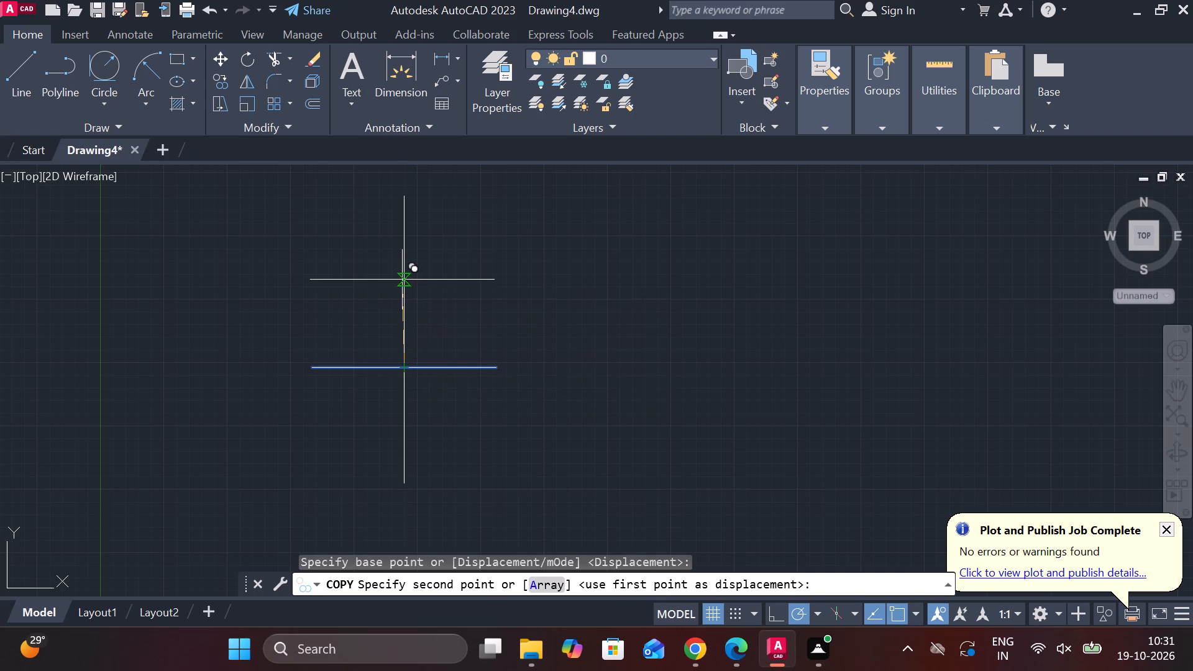
pyautogui.write('80')
pyautogui.press('Return')
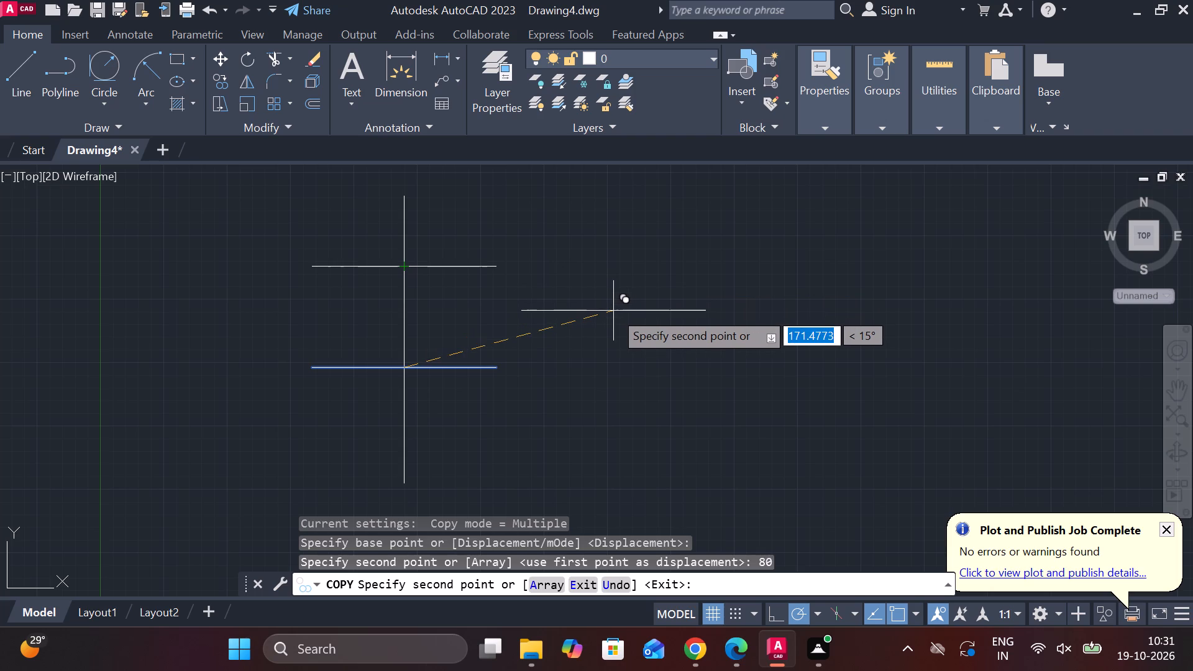
pyautogui.press('Escape')
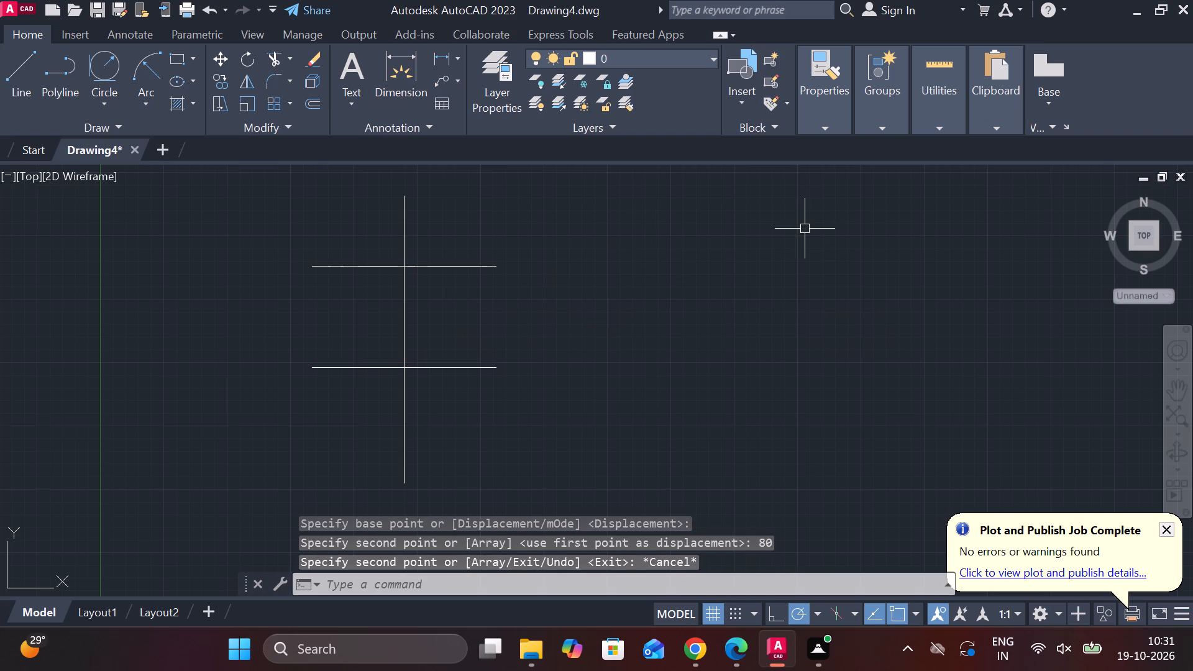
# Move the upper horizontal line down 10 units along the vertical line from its midpoint.
pyautogui.click(431, 265)
pyautogui.click(404, 262)
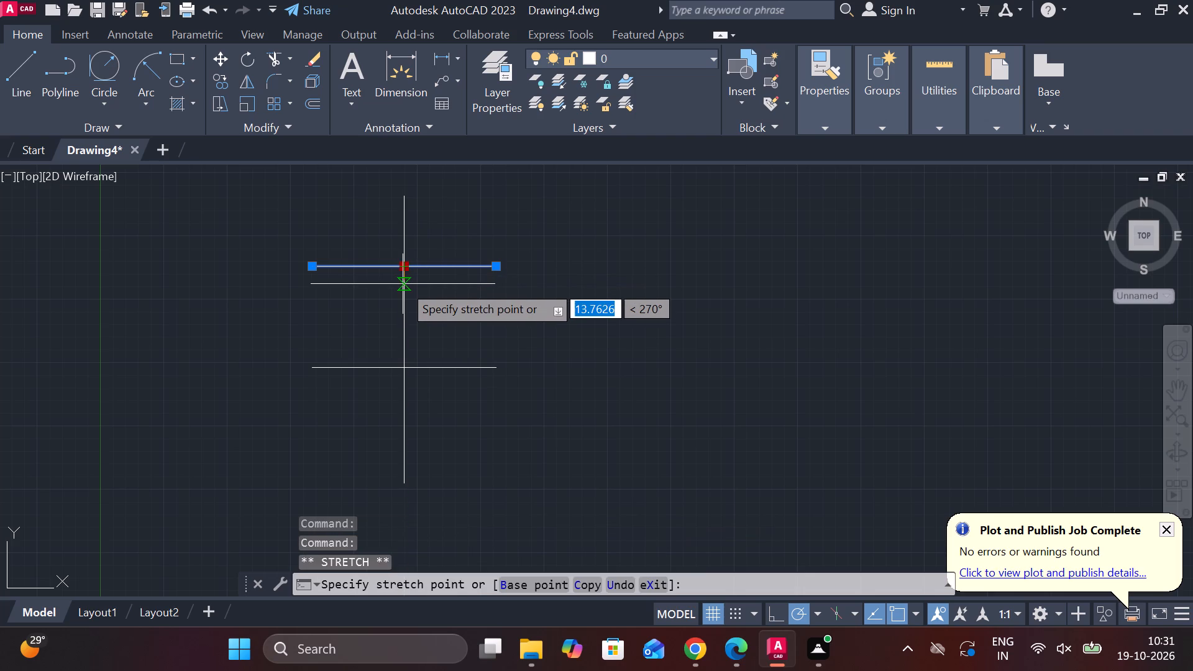
pyautogui.write('10')
pyautogui.press('Return')
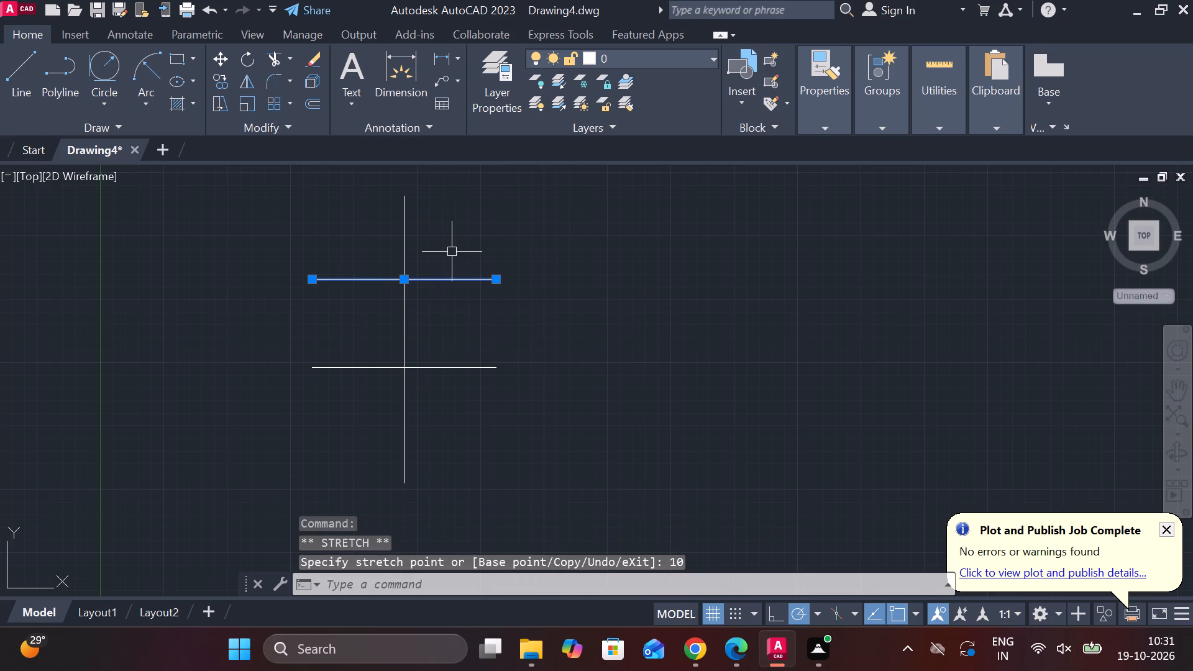
# Move the upper horizontal line up 10 units along the vertical line from its midpoint.
pyautogui.click(402, 281)
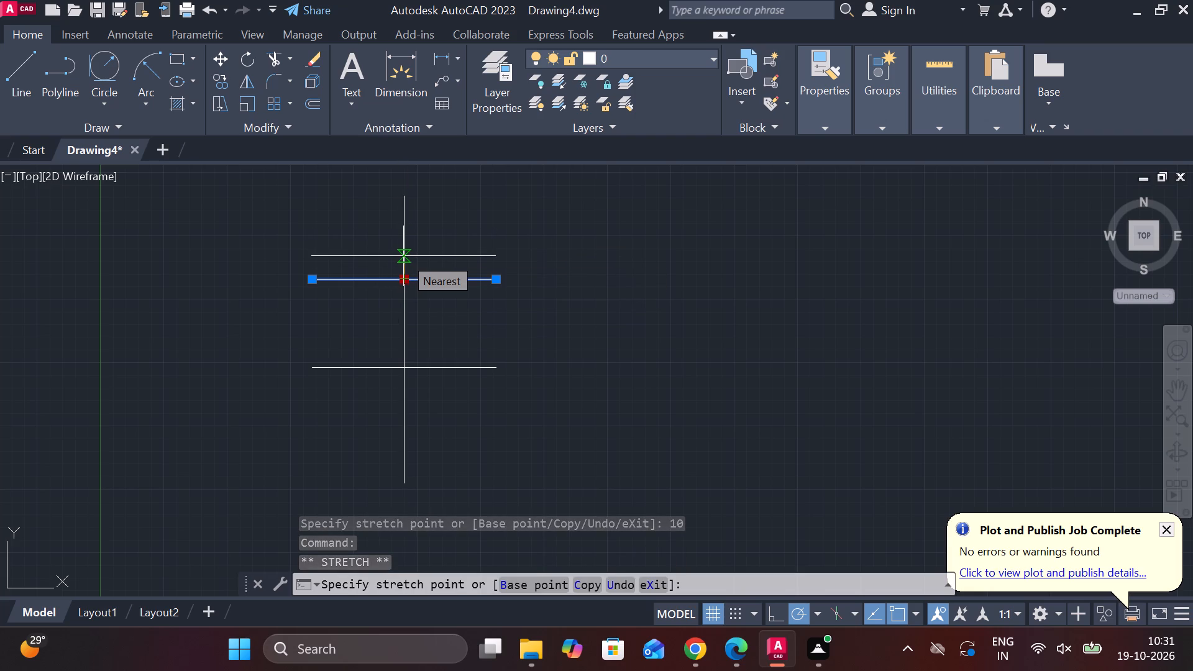
pyautogui.press('1')
pyautogui.press('0')
pyautogui.press('Return')
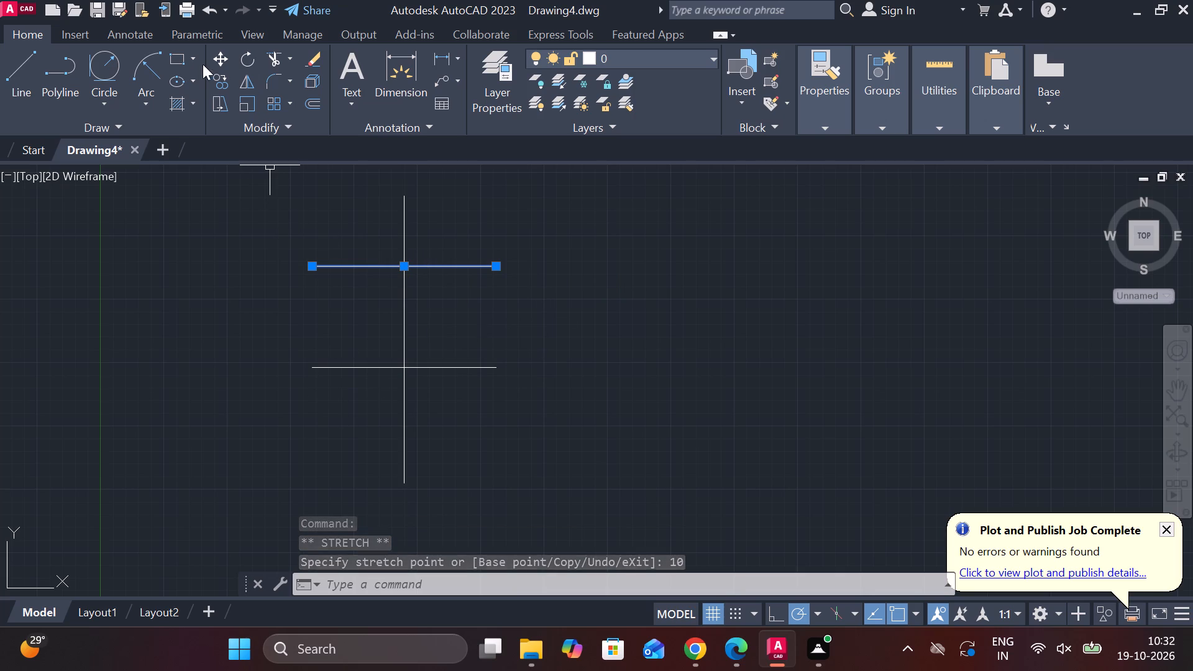
# Copy the top horizontal line 10 and 30 units straight down, using its midpoint as the base point.
pyautogui.click(215, 84)
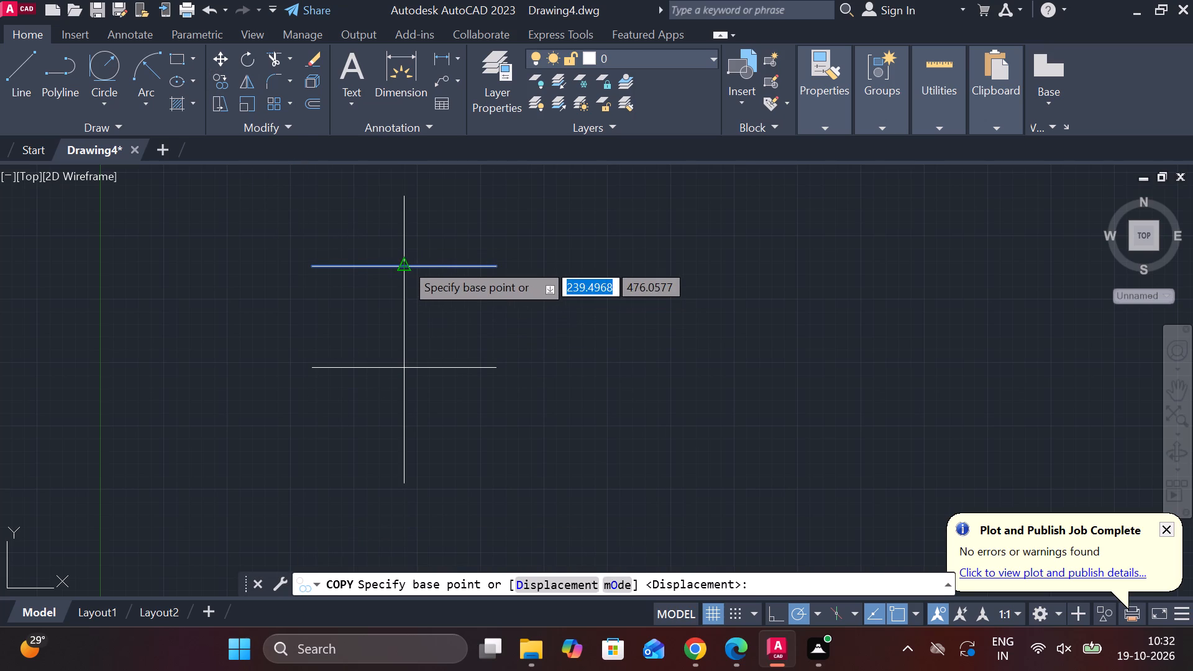
pyautogui.click(405, 262)
pyautogui.write('10')
pyautogui.press('Return')
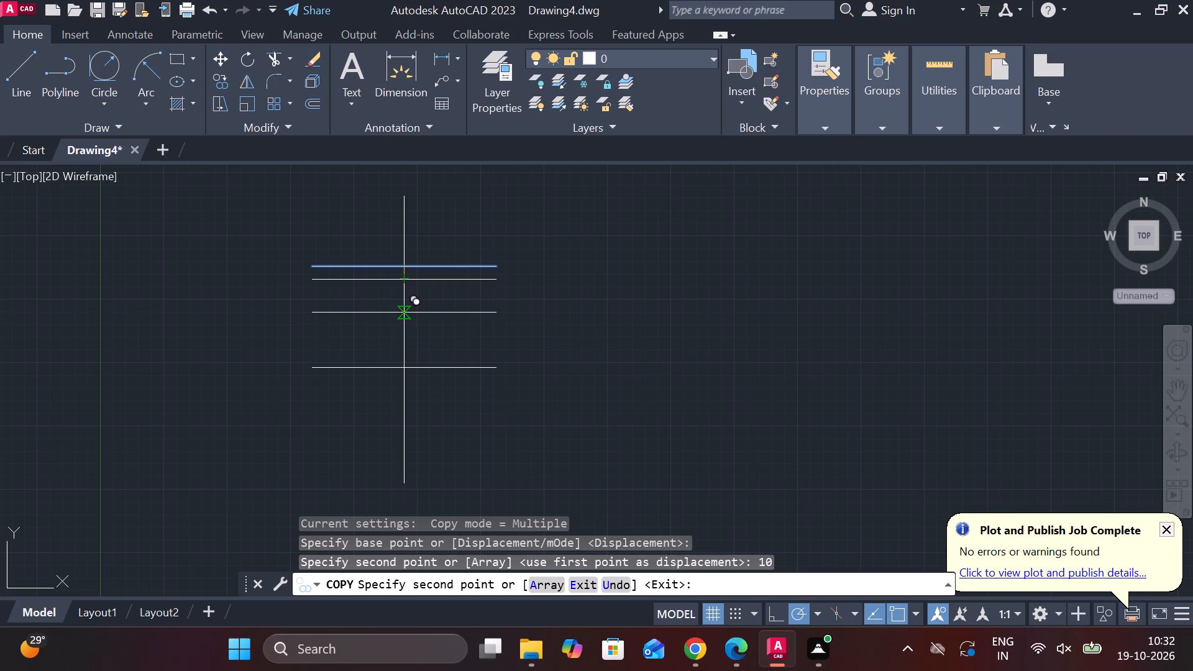
pyautogui.press('3')
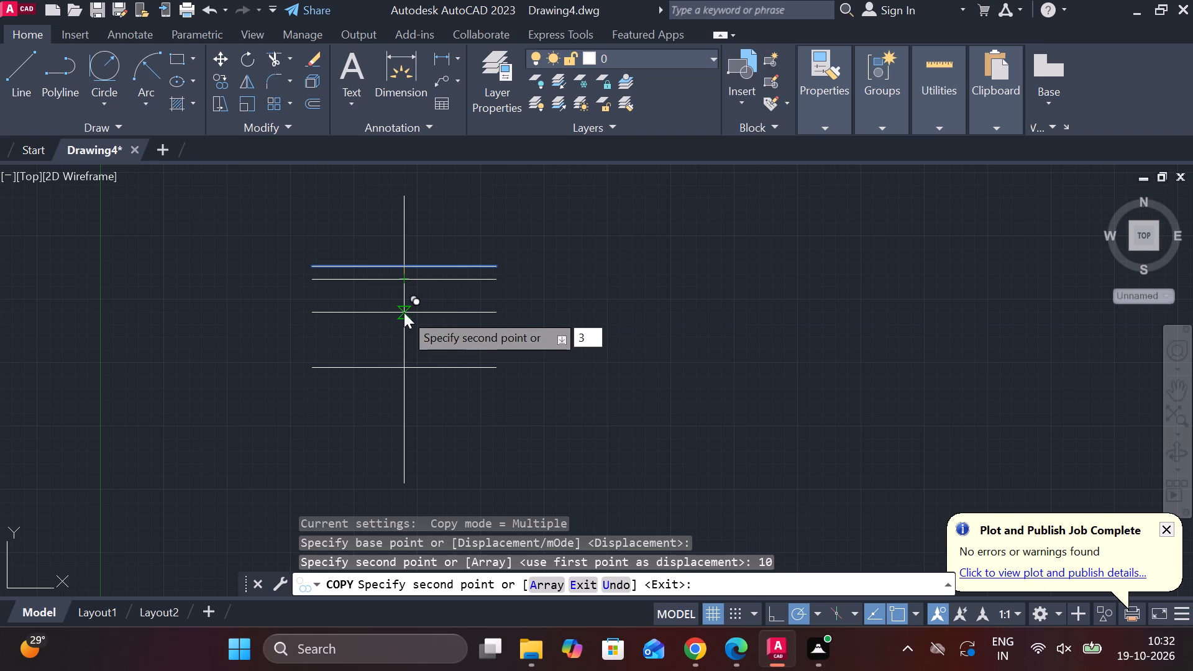
pyautogui.press('0')
pyautogui.press('Return')
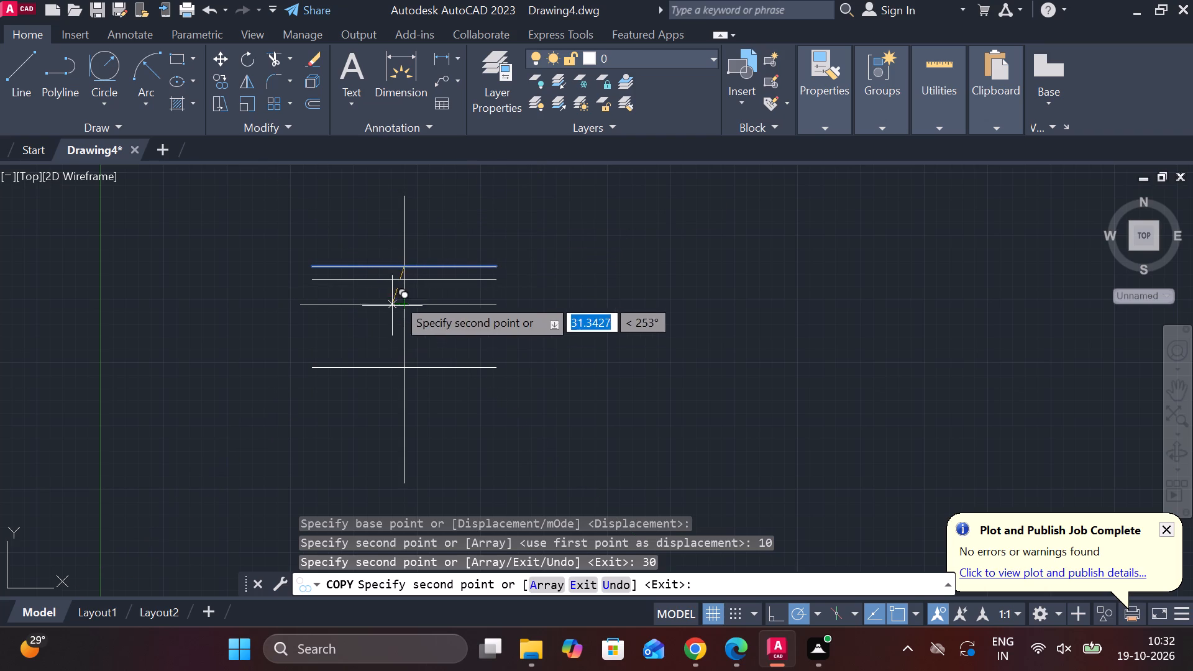
pyautogui.press('Escape')
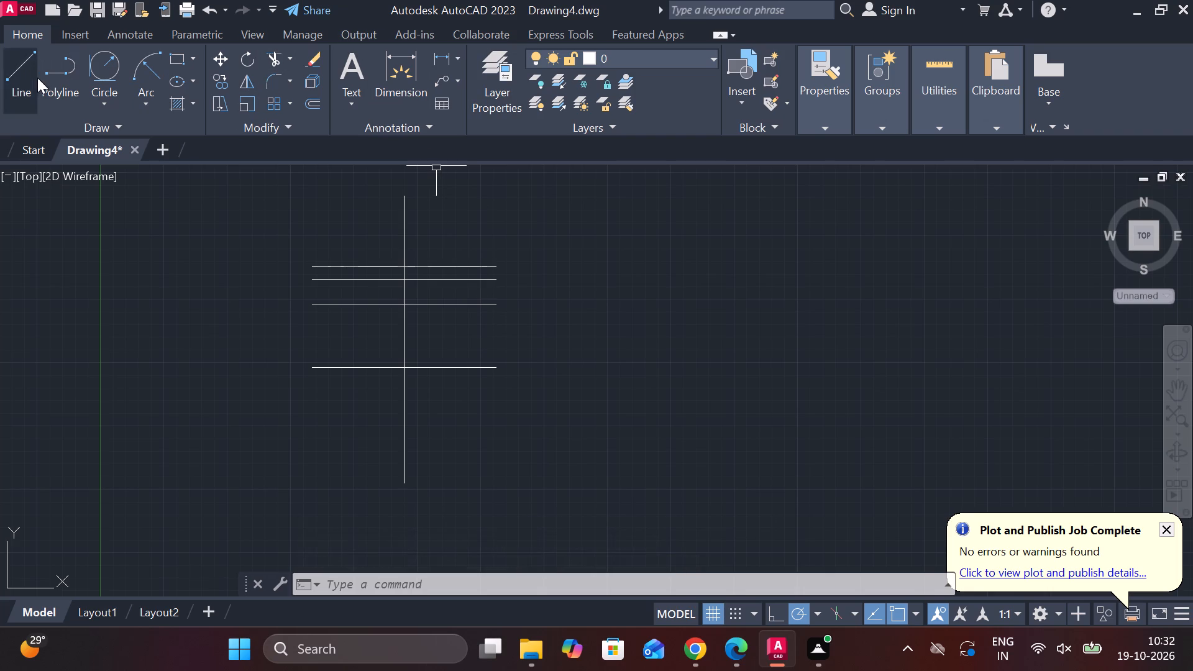
# Copy the bottom horizontal line 10 and 30 units straight up, using its midpoint as the base point.
pyautogui.click(344, 370)
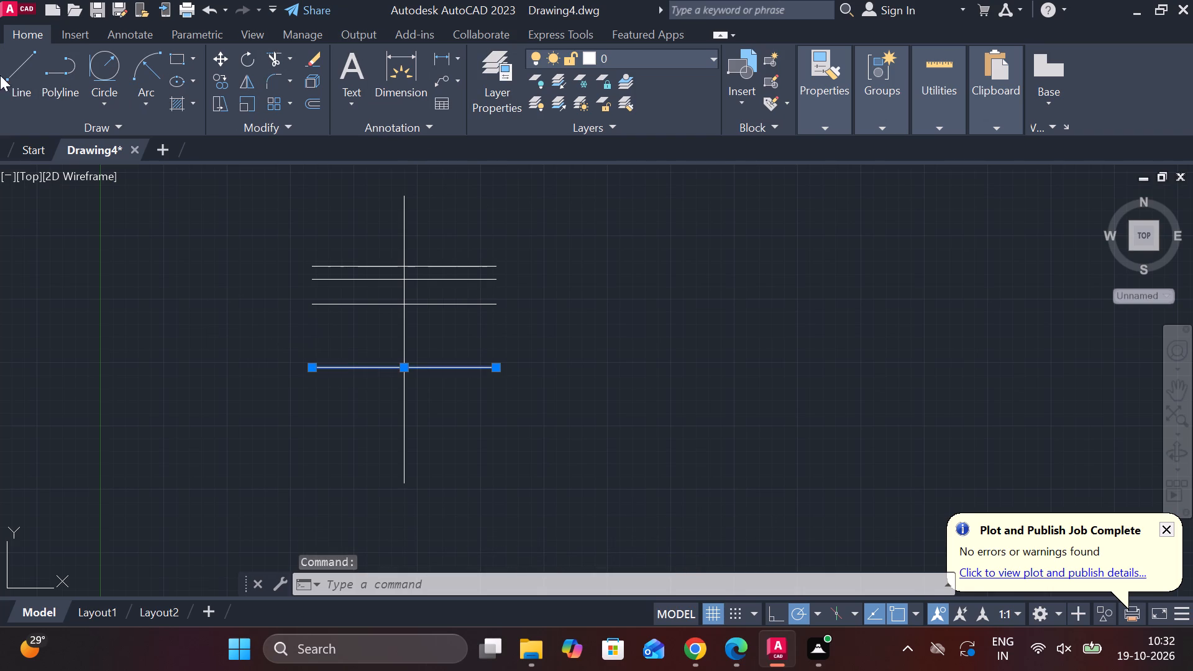
pyautogui.click(218, 83)
pyautogui.click(398, 368)
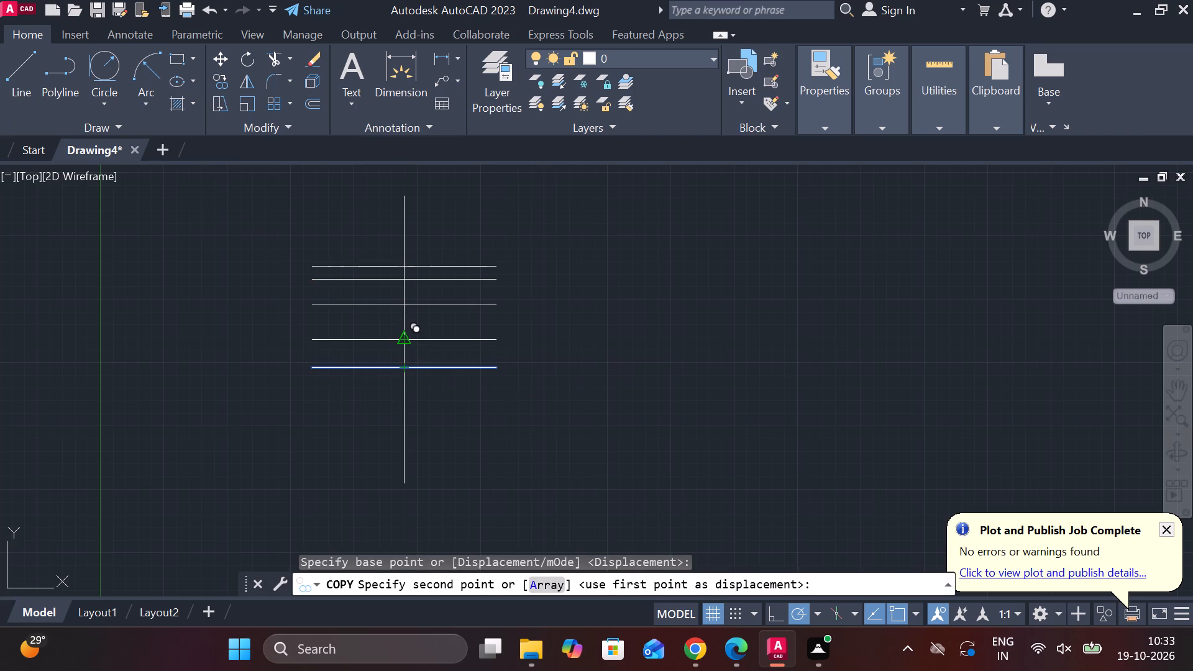
pyautogui.write('10')
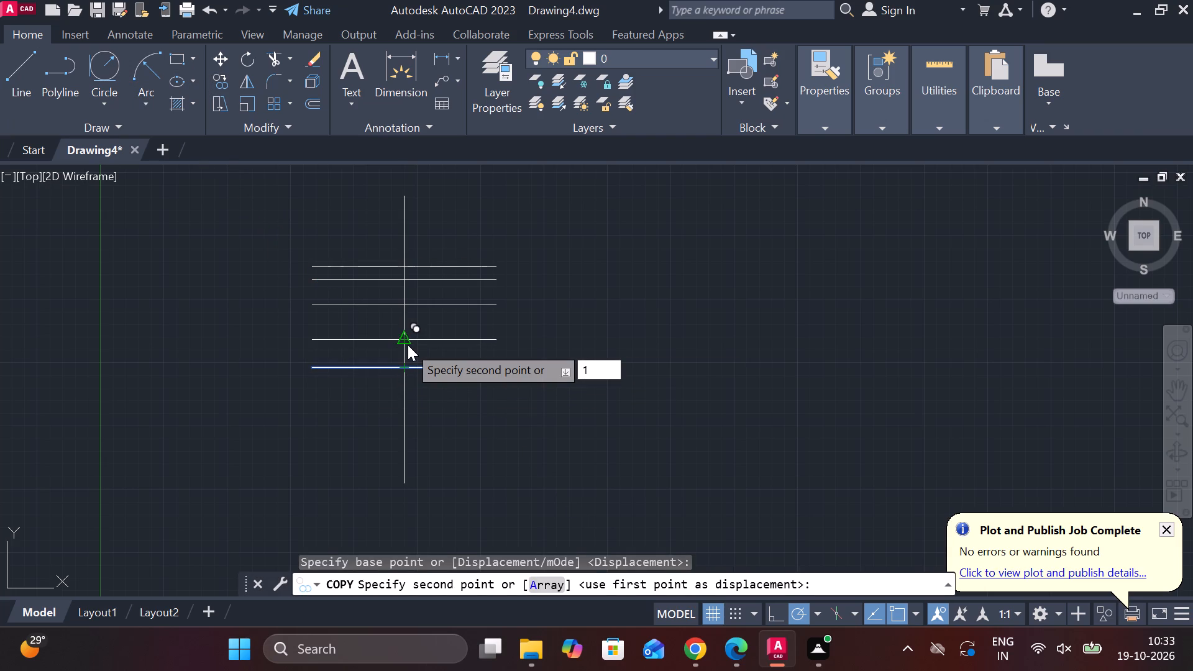
pyautogui.press('Return')
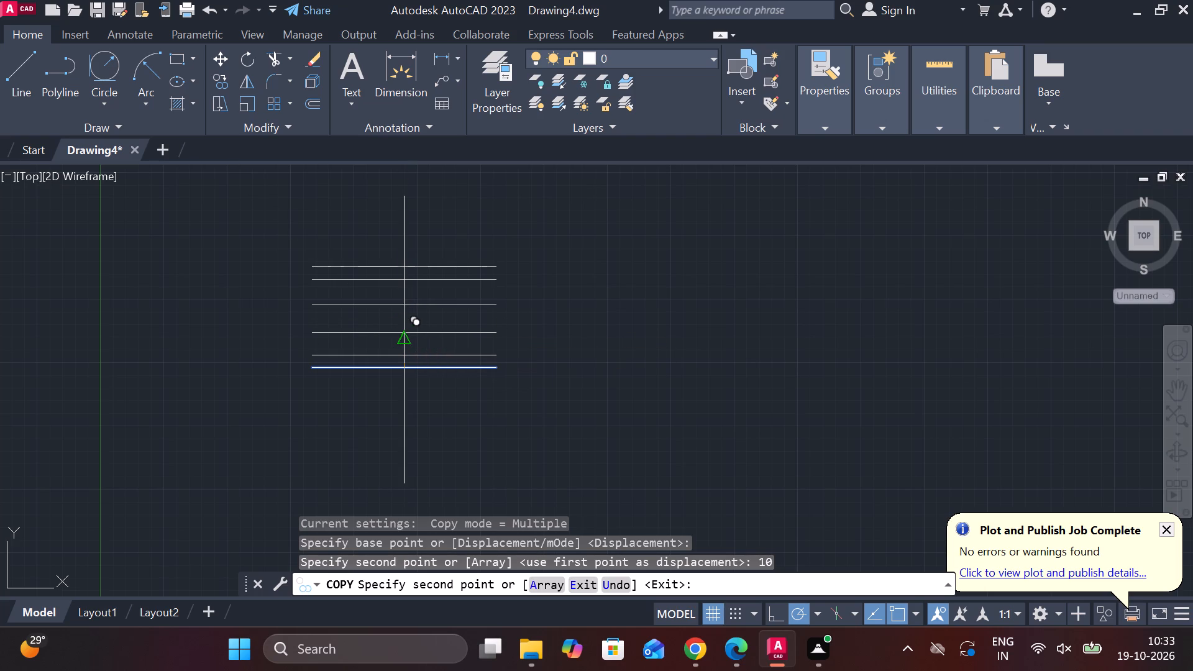
pyautogui.press('3')
pyautogui.press('0')
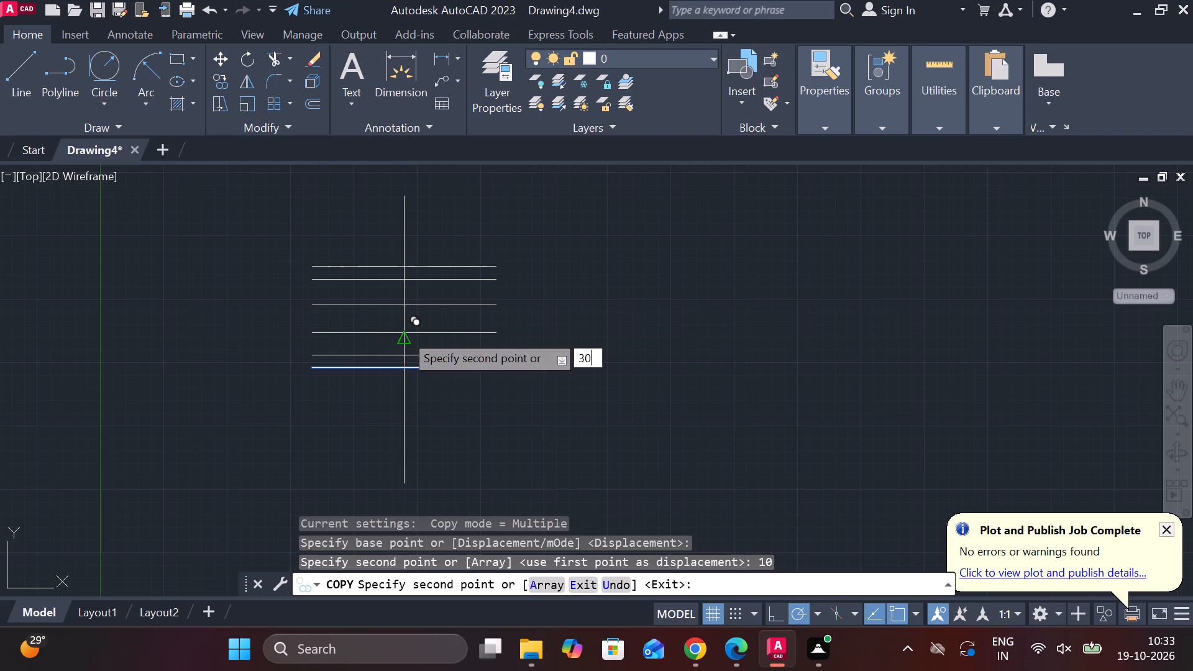
pyautogui.press('Return')
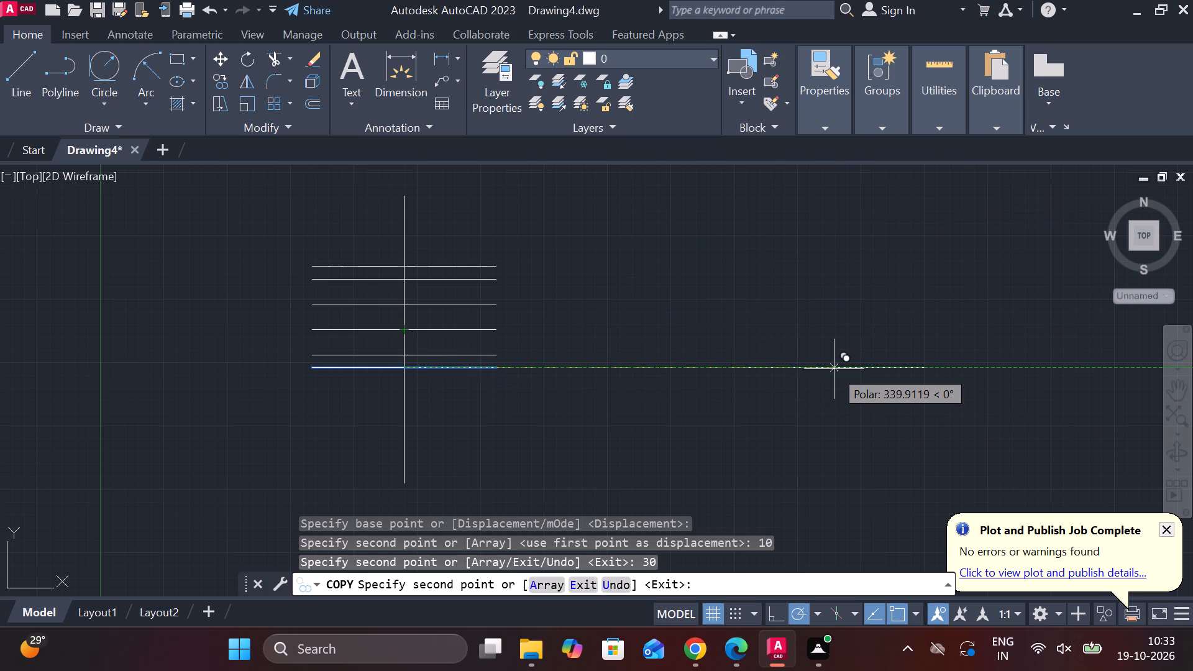
pyautogui.press('Escape')
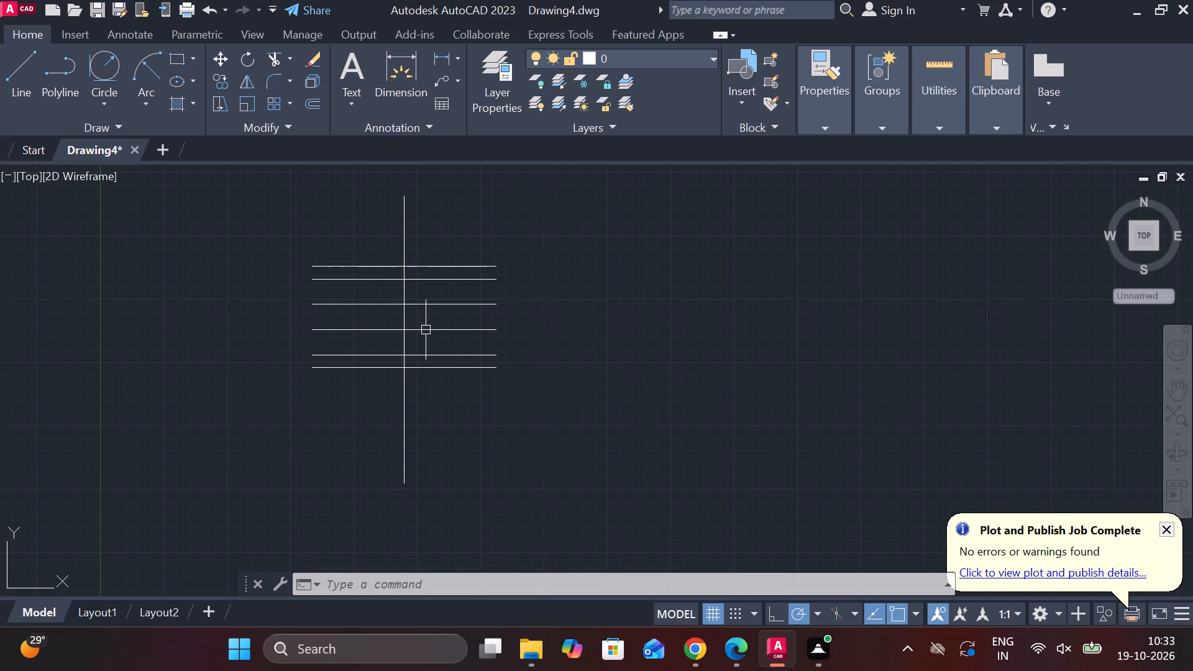
# Copy the central vertical line 72.5 units to the left and 72.5 units to the right, through the ends of the horizontal lines.
pyautogui.click(402, 321)
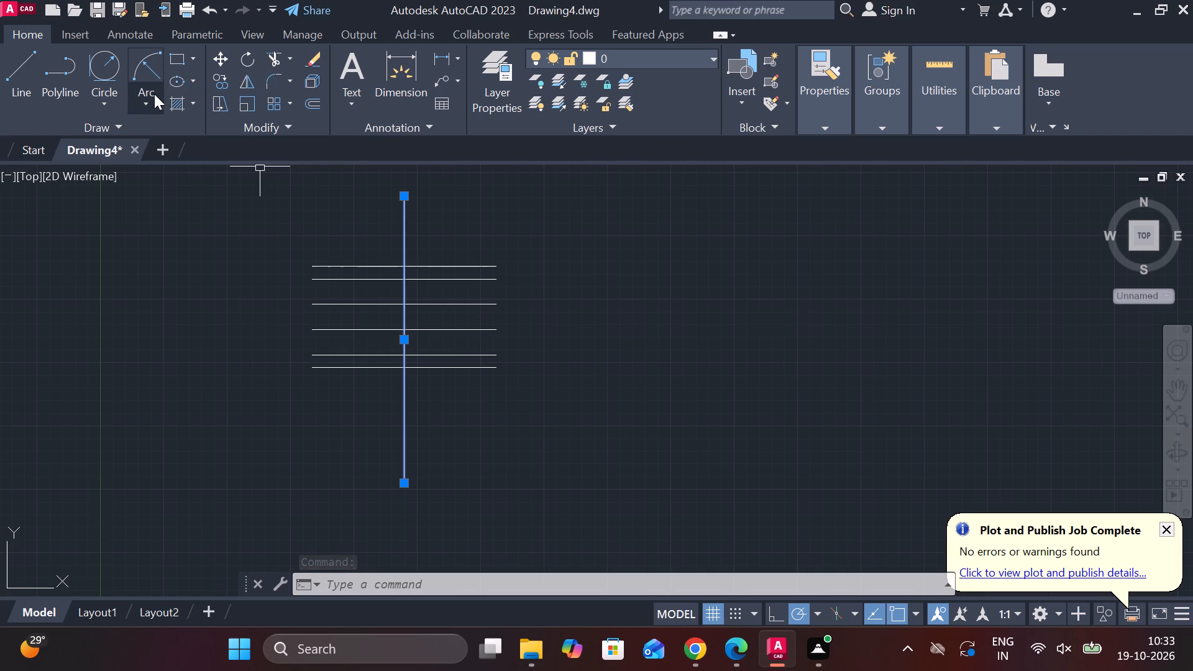
pyautogui.click(224, 81)
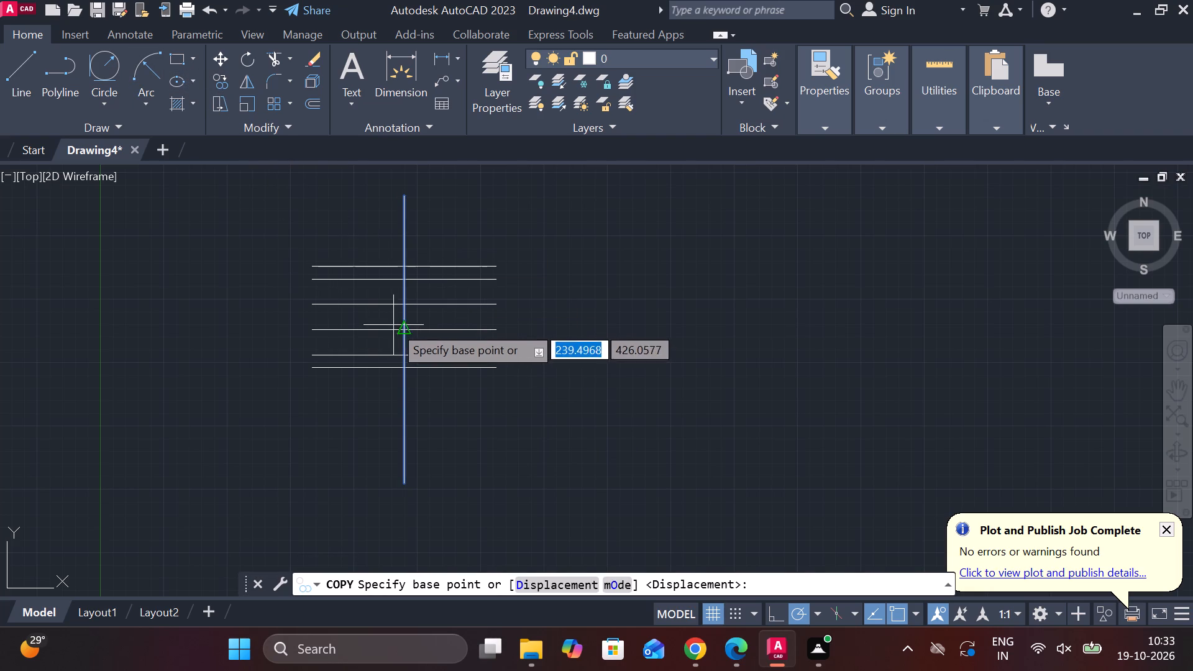
pyautogui.click(398, 328)
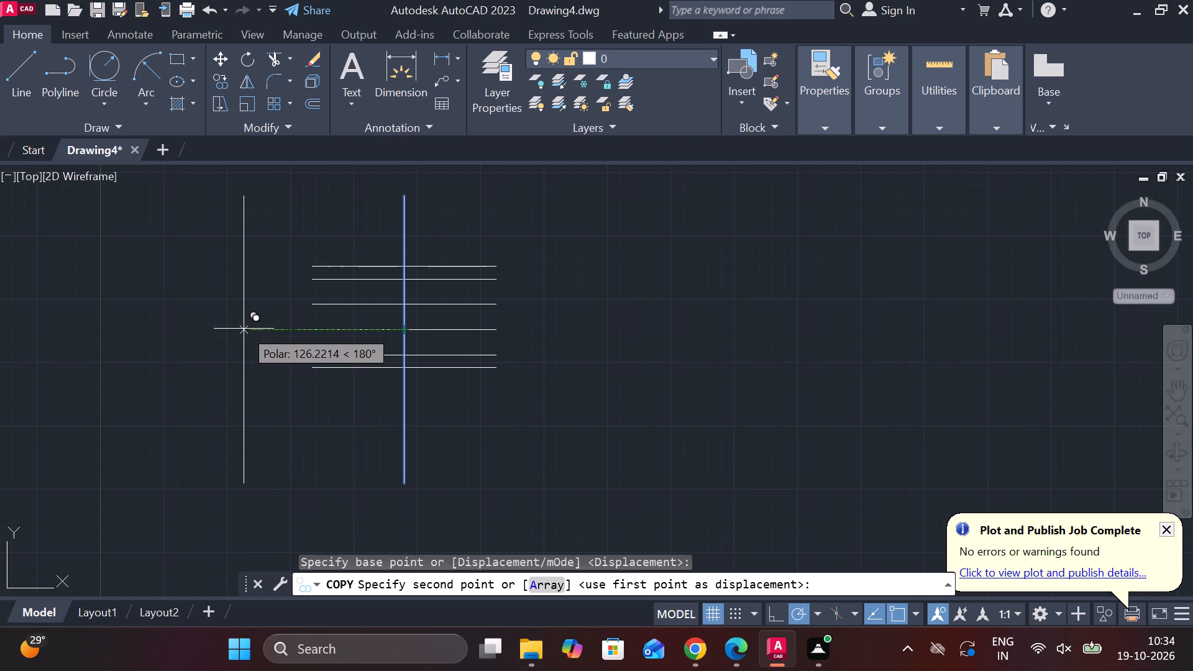
pyautogui.write('72')
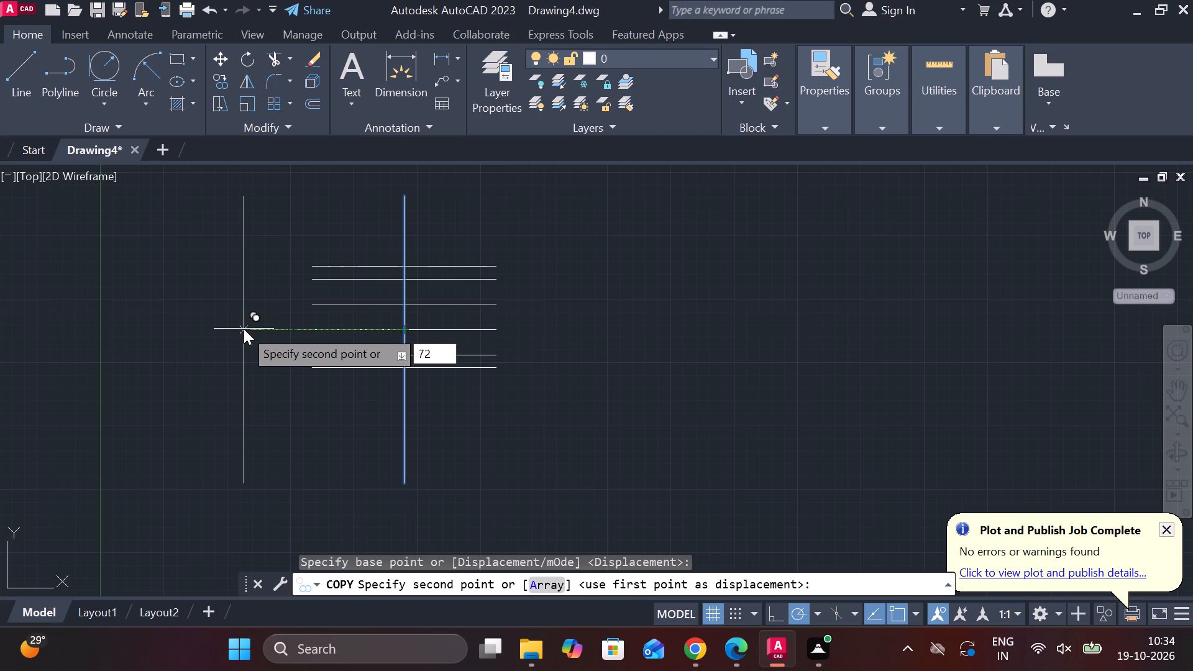
pyautogui.write('.5')
pyautogui.press('Return')
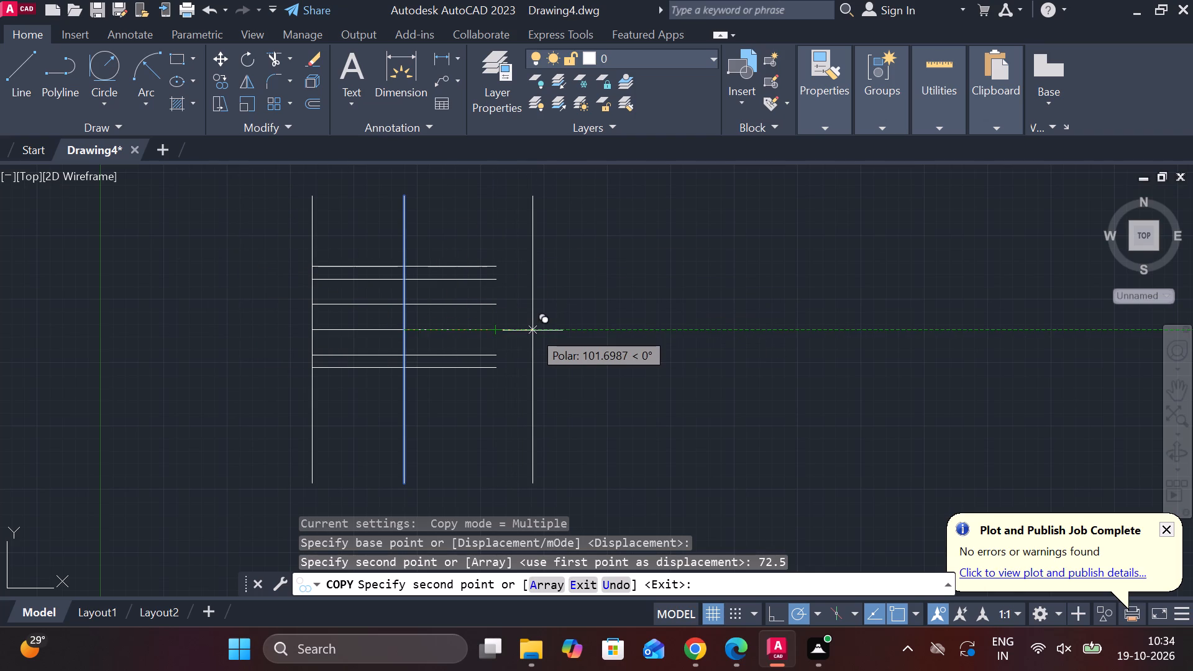
pyautogui.write('72')
pyautogui.write('.5')
pyautogui.press('Return')
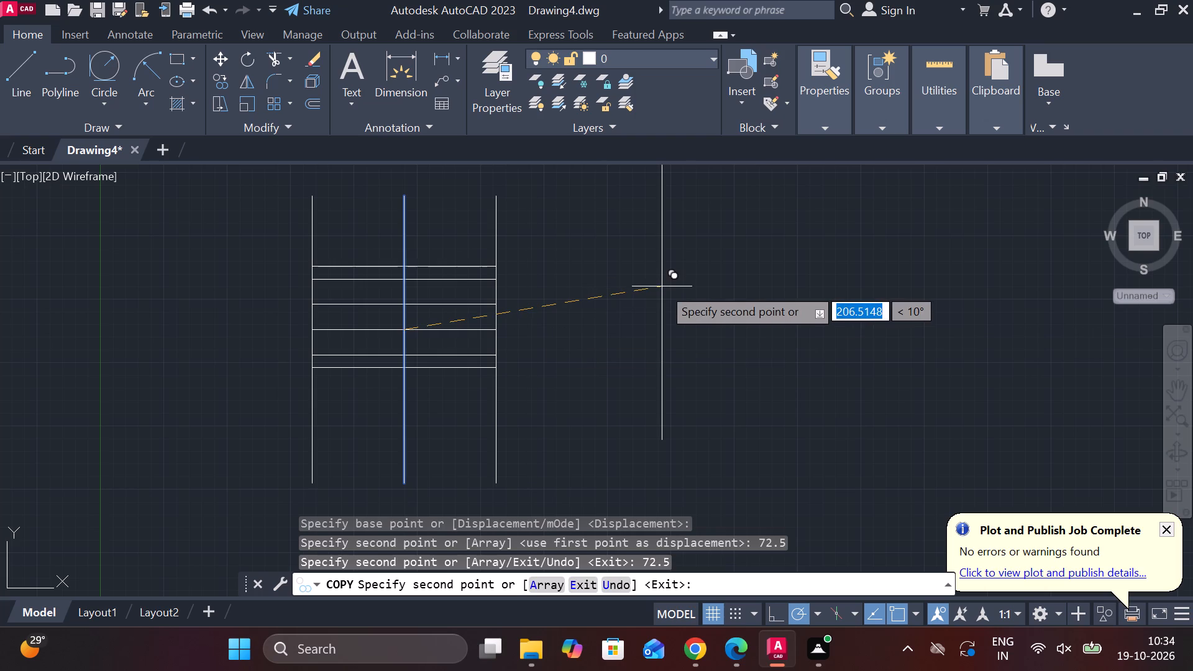
pyautogui.press('Escape')
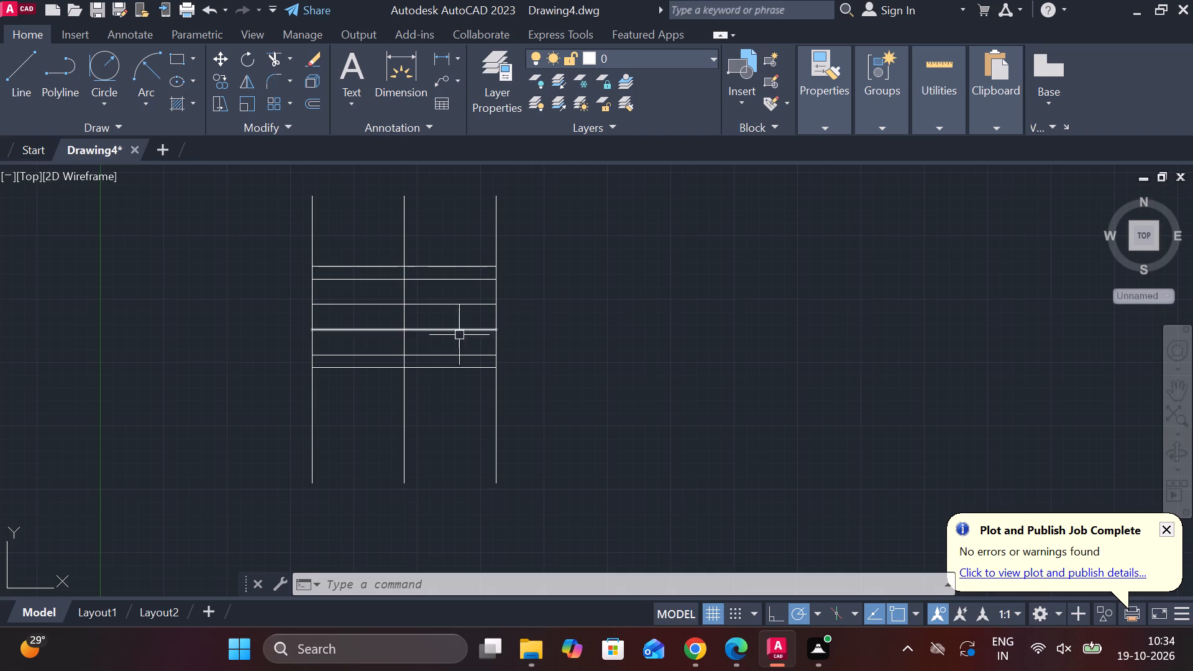
# Copy the central vertical line 62.5 units to the right and 62.5 units to the left, inside the outer vertical lines.
pyautogui.click(406, 322)
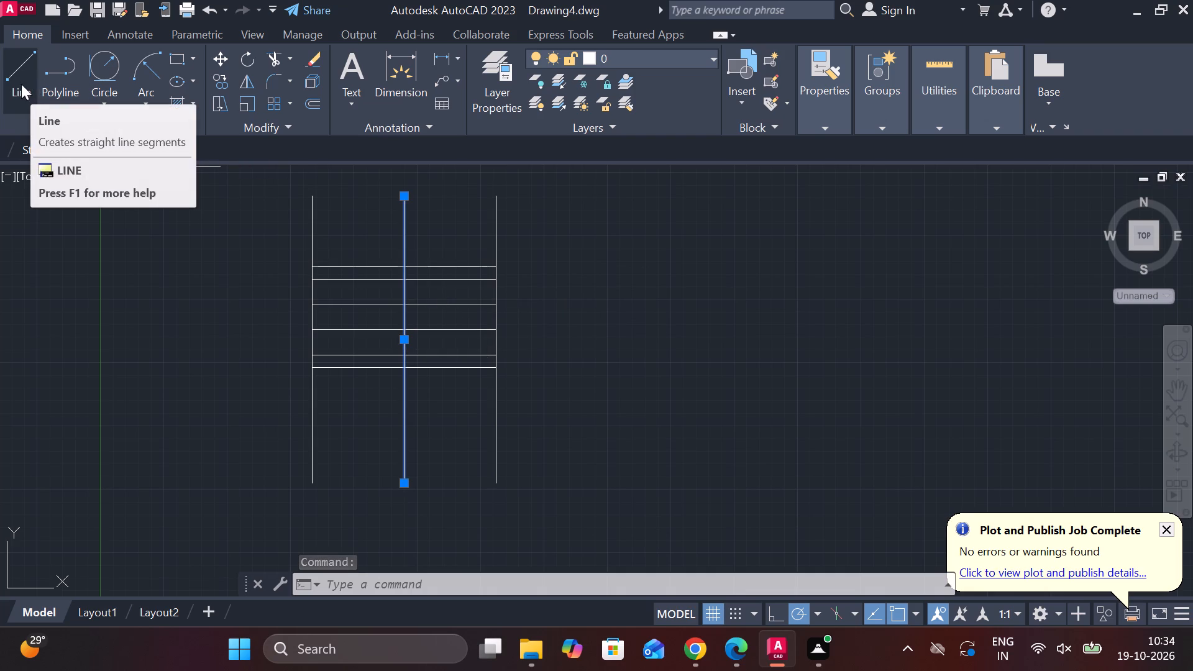
pyautogui.click(218, 82)
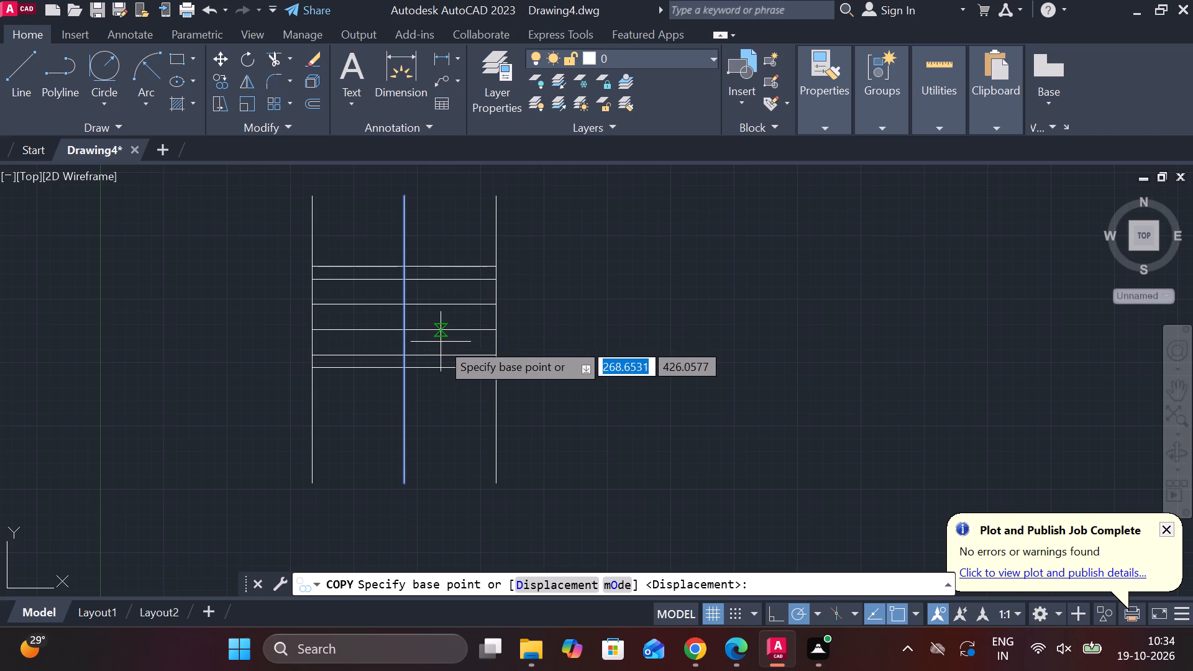
pyautogui.click(403, 329)
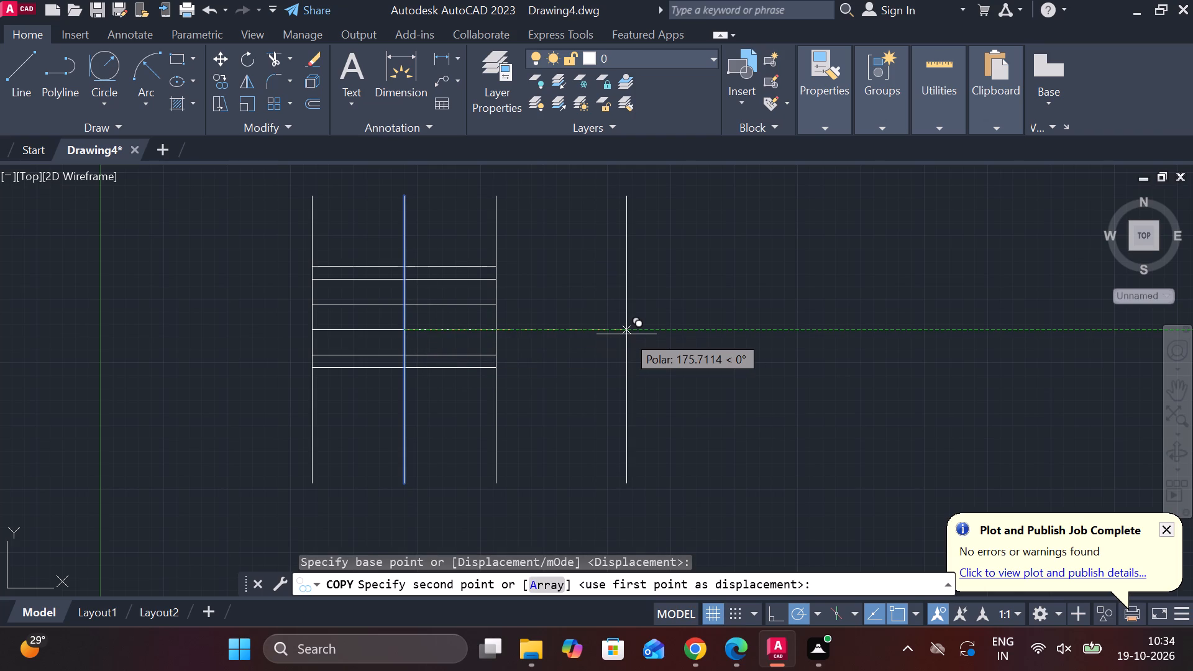
pyautogui.write('62')
pyautogui.press('.')
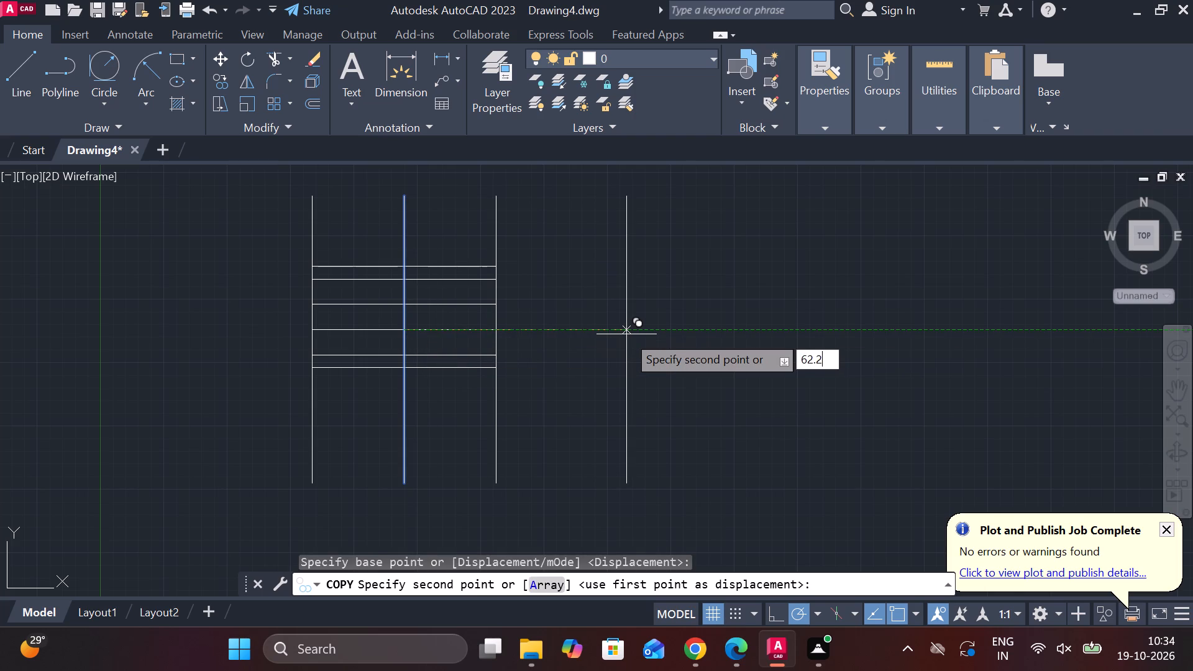
pyautogui.press('2')
pyautogui.press('BackSpace')
pyautogui.press('5')
pyautogui.press('Return')
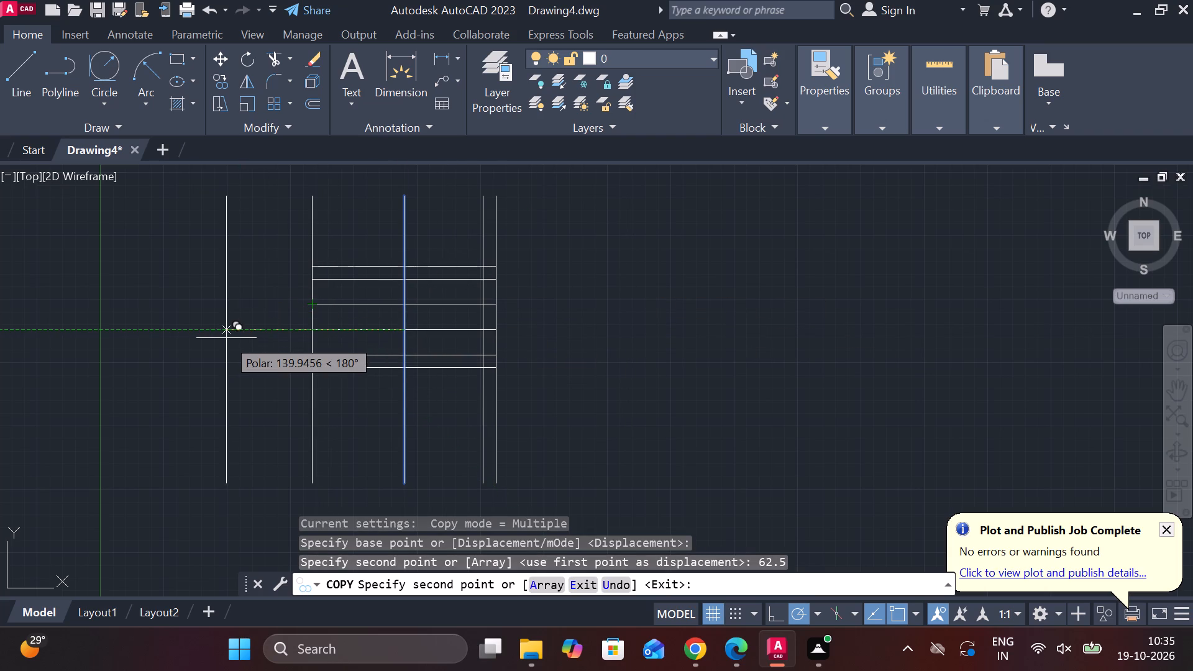
pyautogui.write('62')
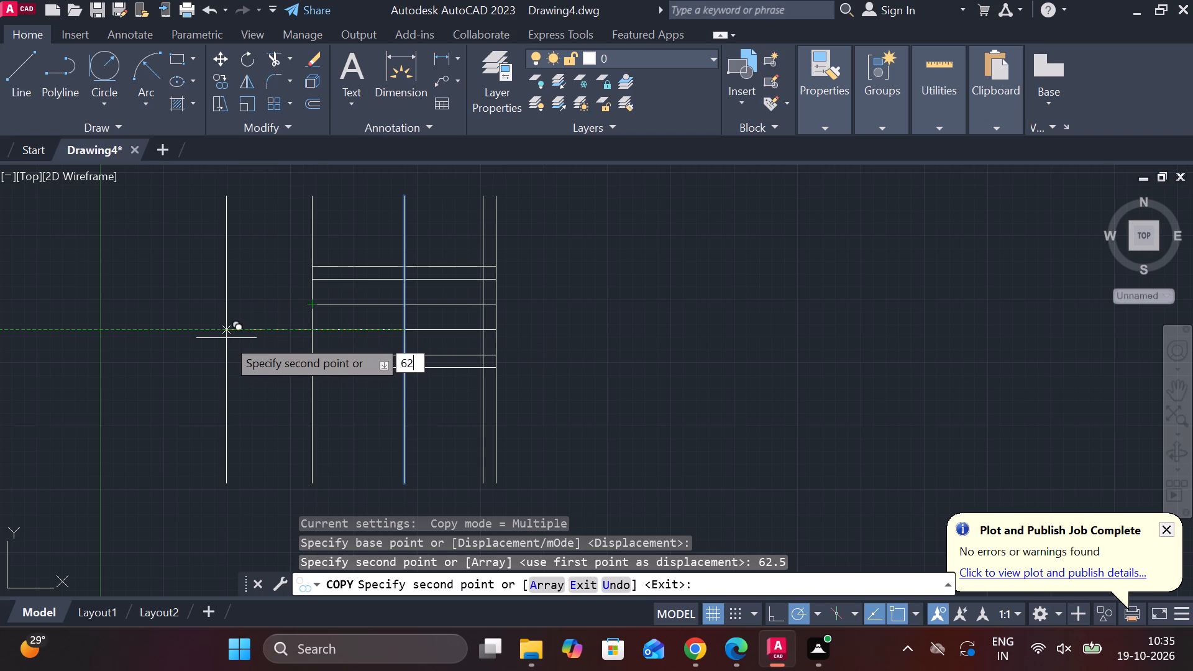
pyautogui.press('.')
pyautogui.press('5')
pyautogui.press('Return')
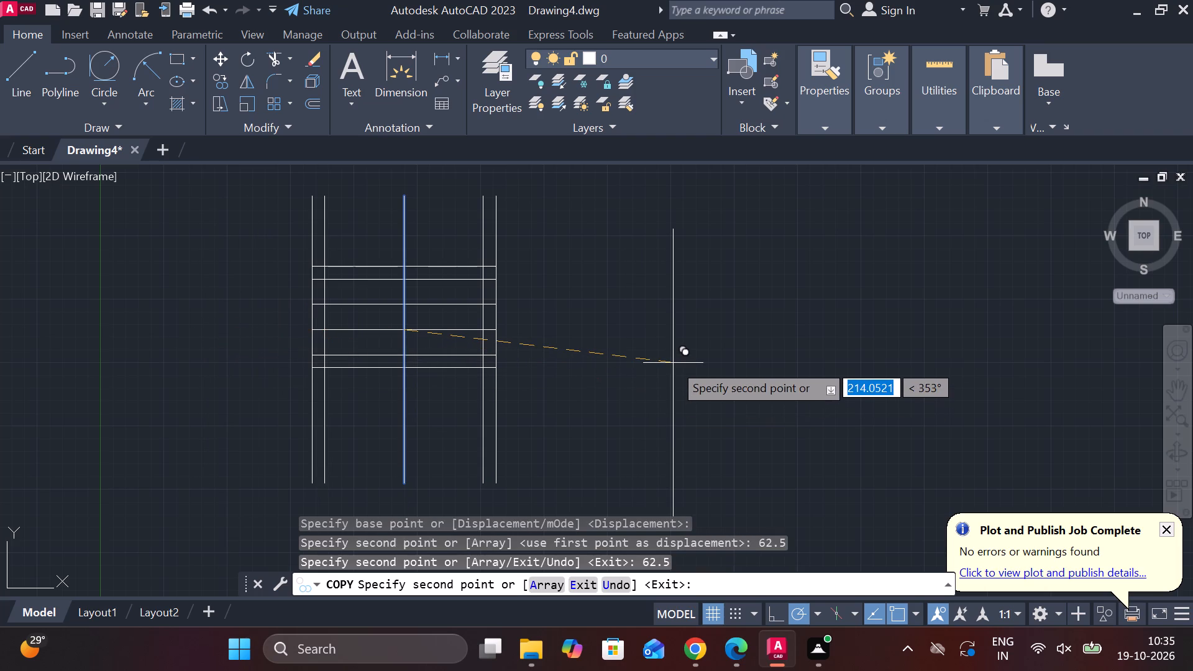
pyautogui.press('Escape')
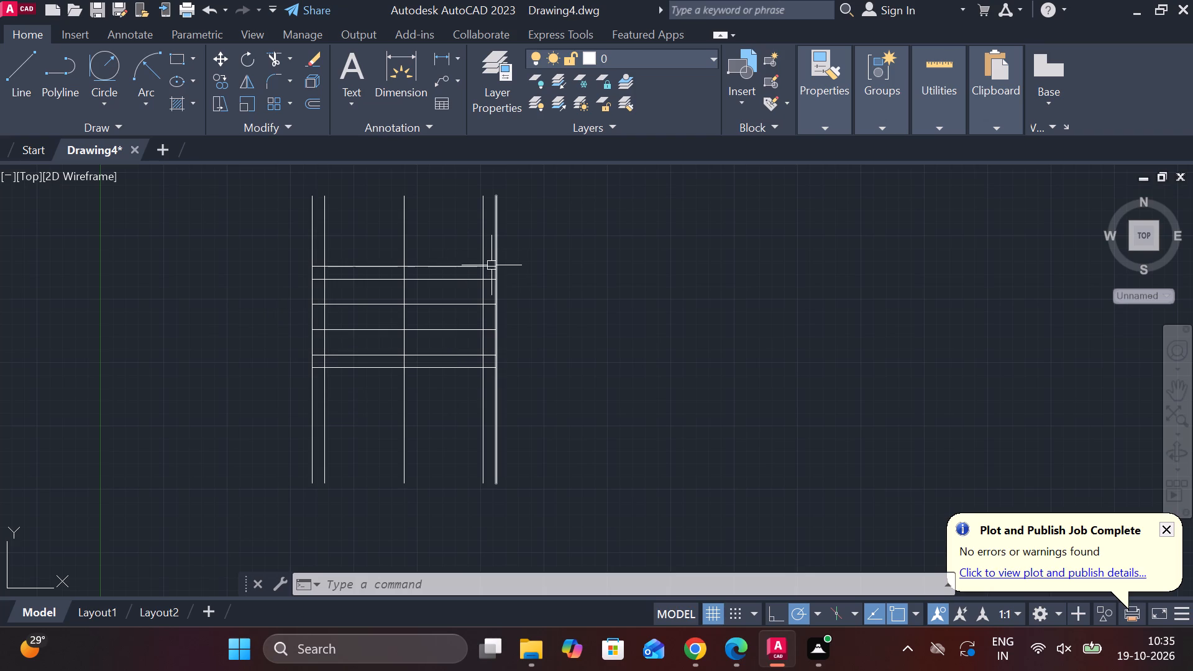
# Copy the outermost right vertical line 67 units to the left, based on its intersection with the third horizontal line from the top.
pyautogui.doubleClick(495, 226)
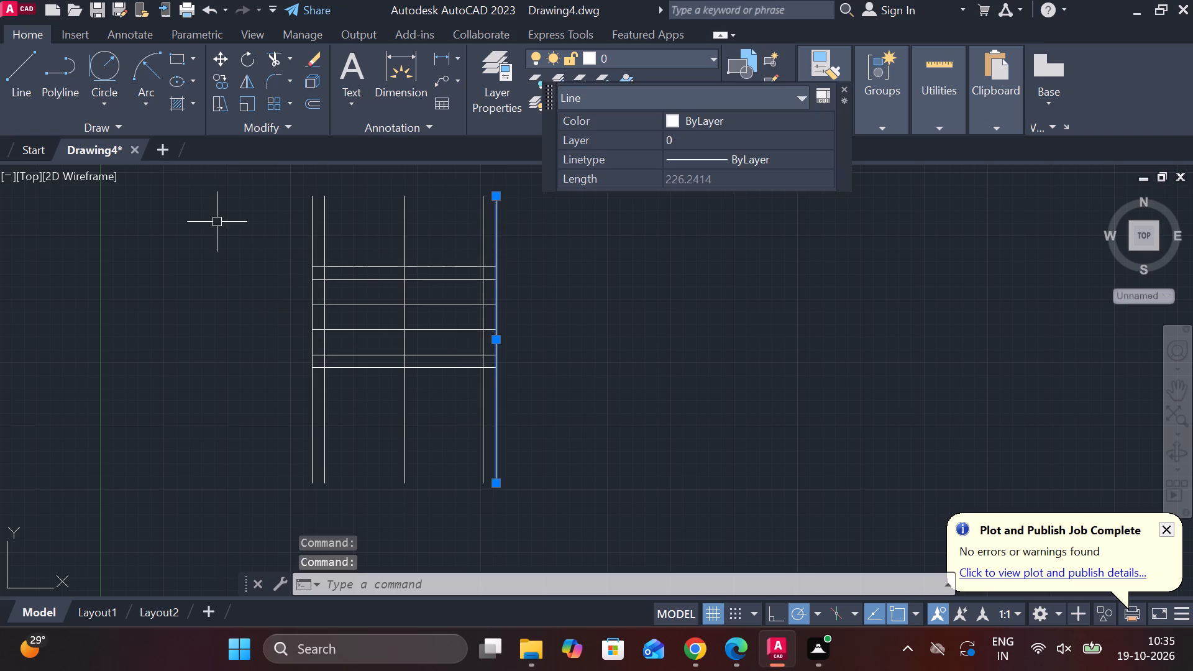
pyautogui.click(216, 85)
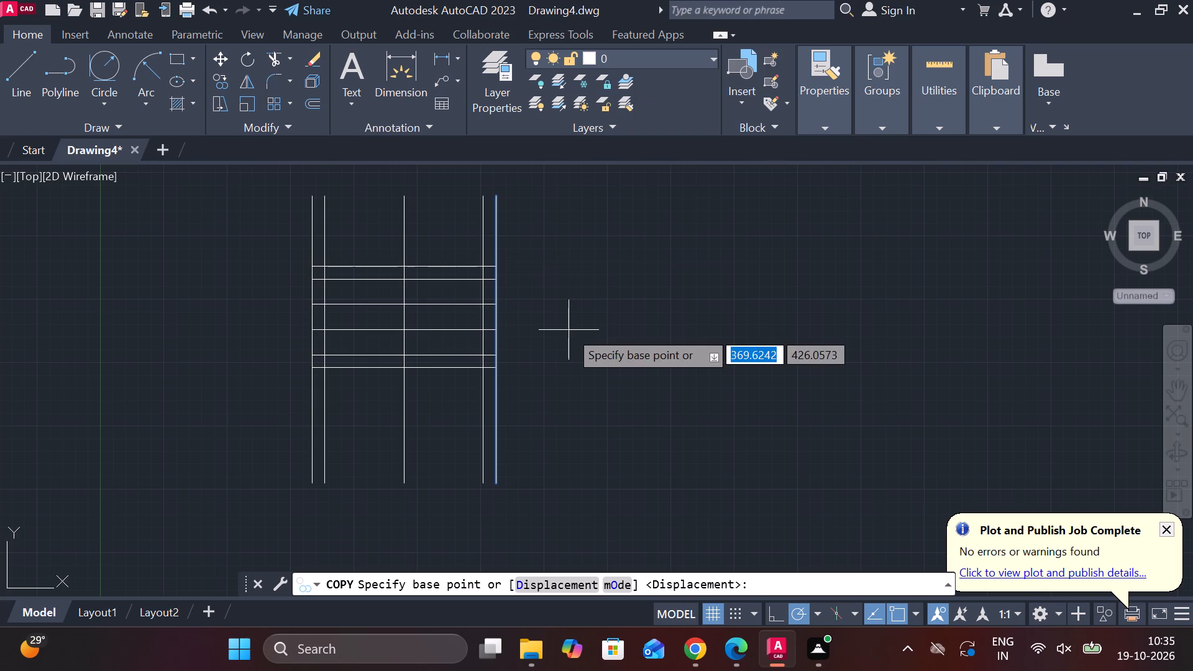
pyautogui.click(493, 306)
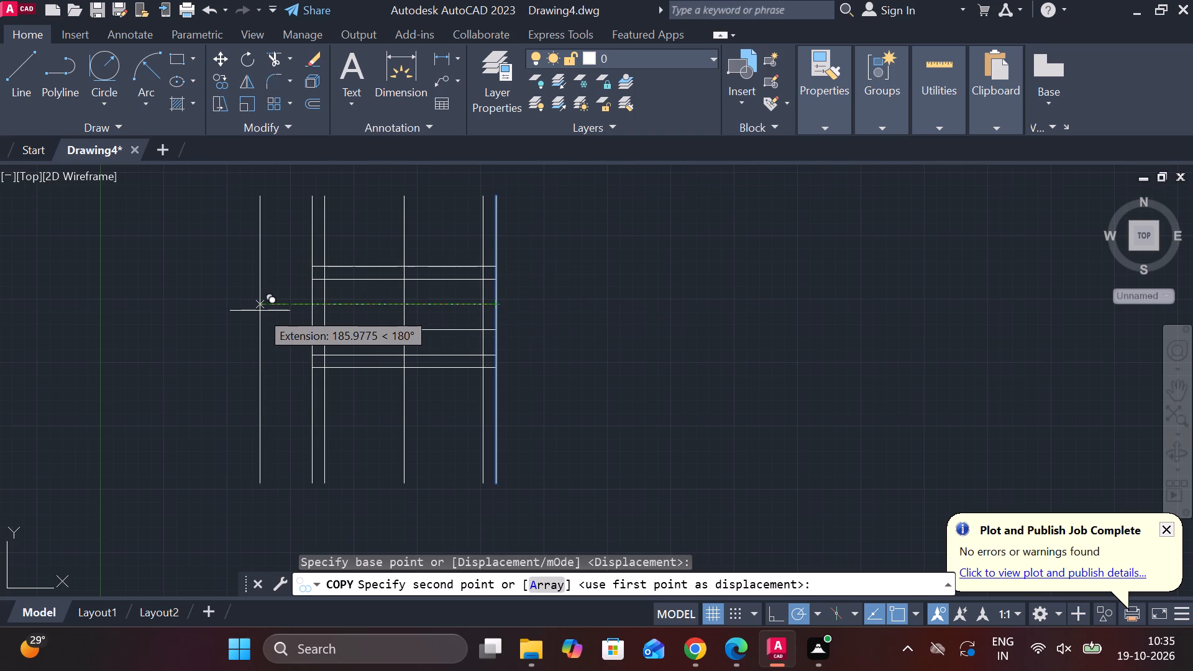
pyautogui.write('67')
pyautogui.press('Return')
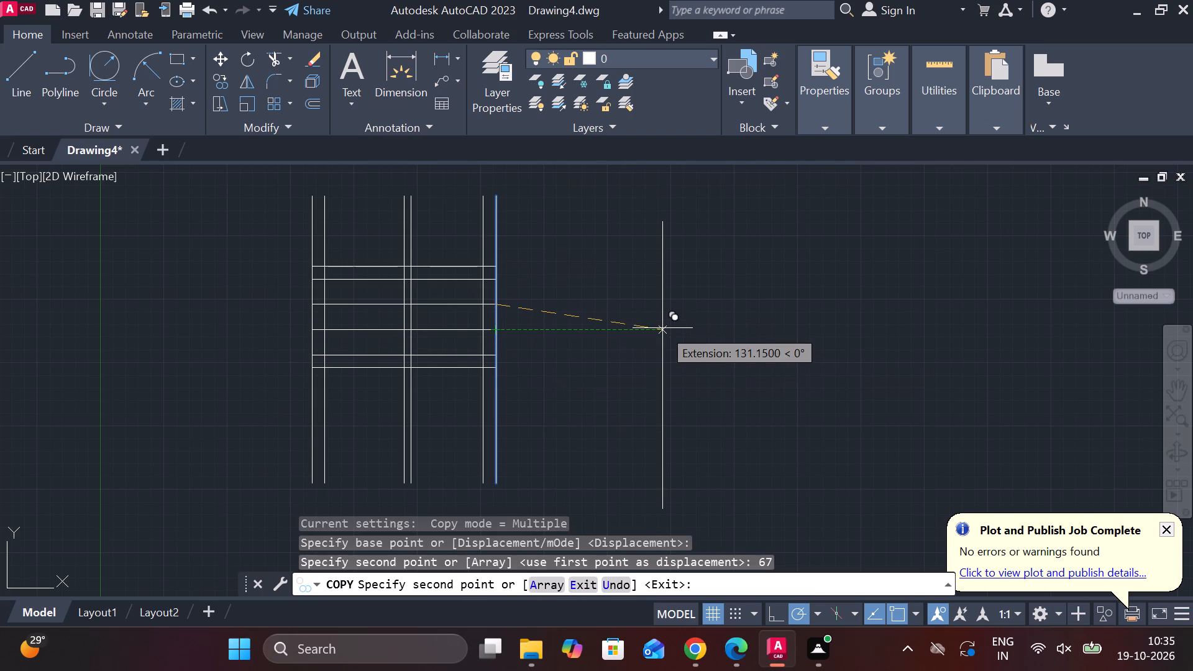
pyautogui.press('Escape')
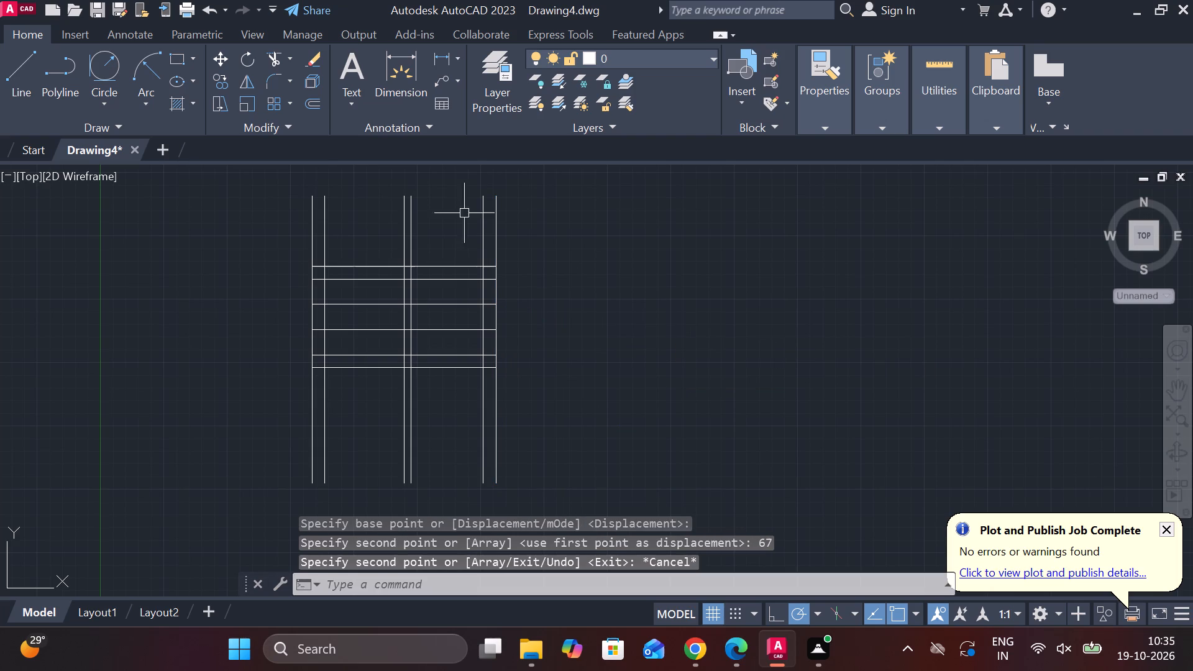
# Measure the horizontal distance from the new vertical line to the outermost right vertical line with a linear dimension, without placing it.
pyautogui.click(439, 55)
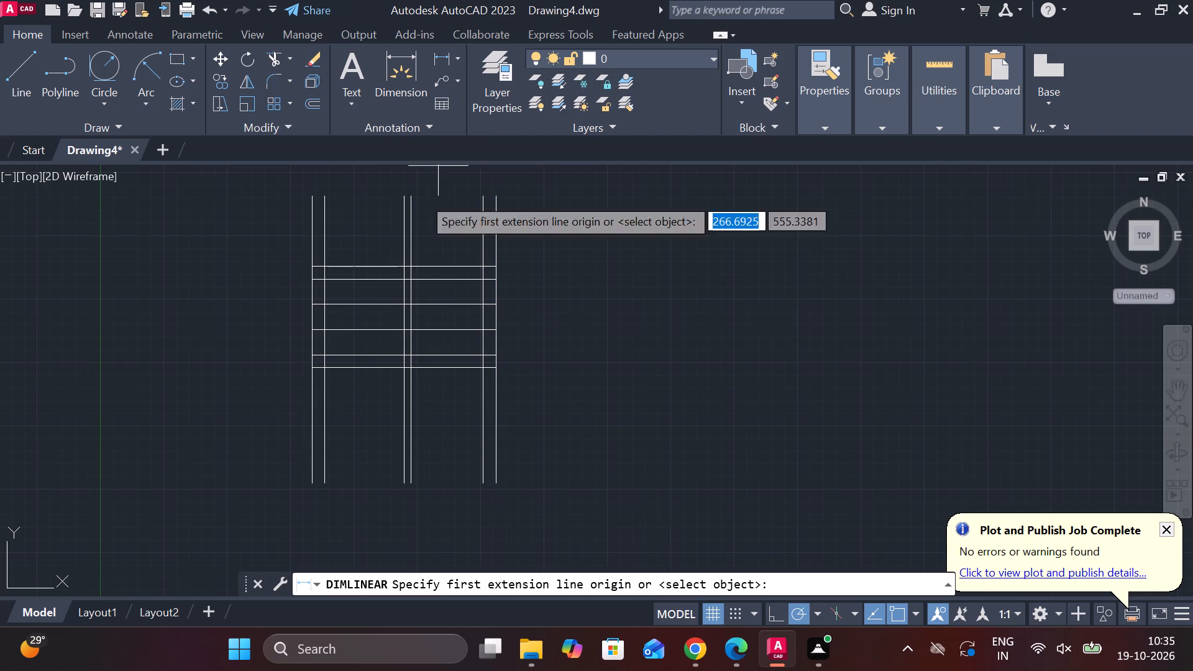
pyautogui.click(413, 298)
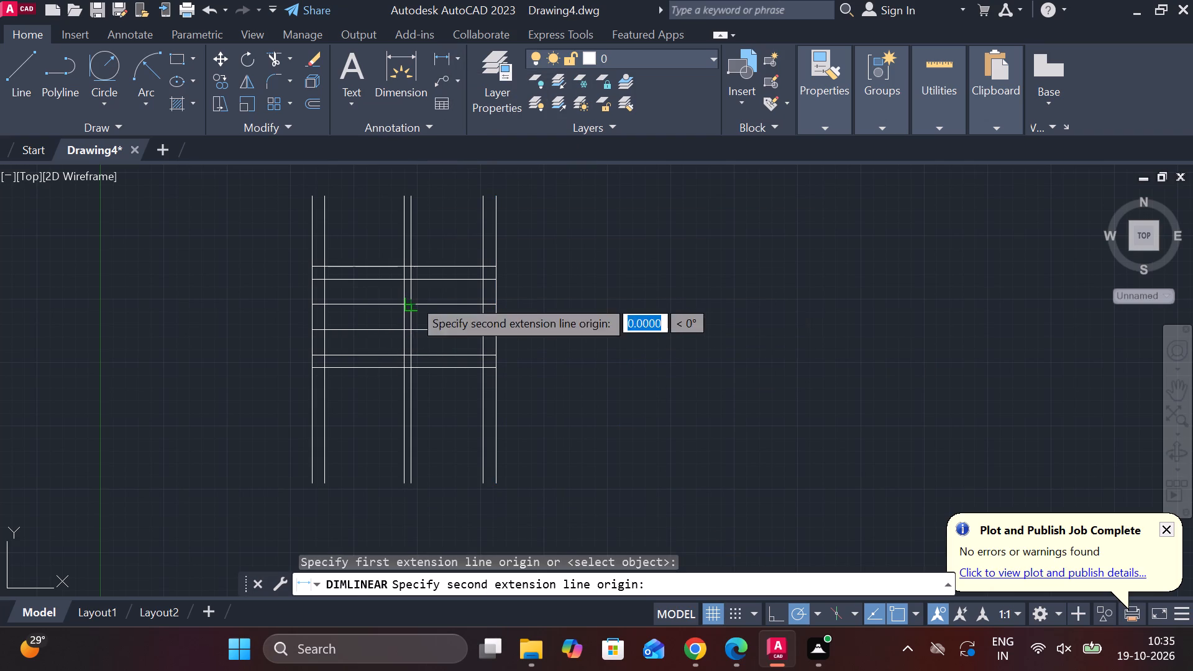
pyautogui.click(499, 303)
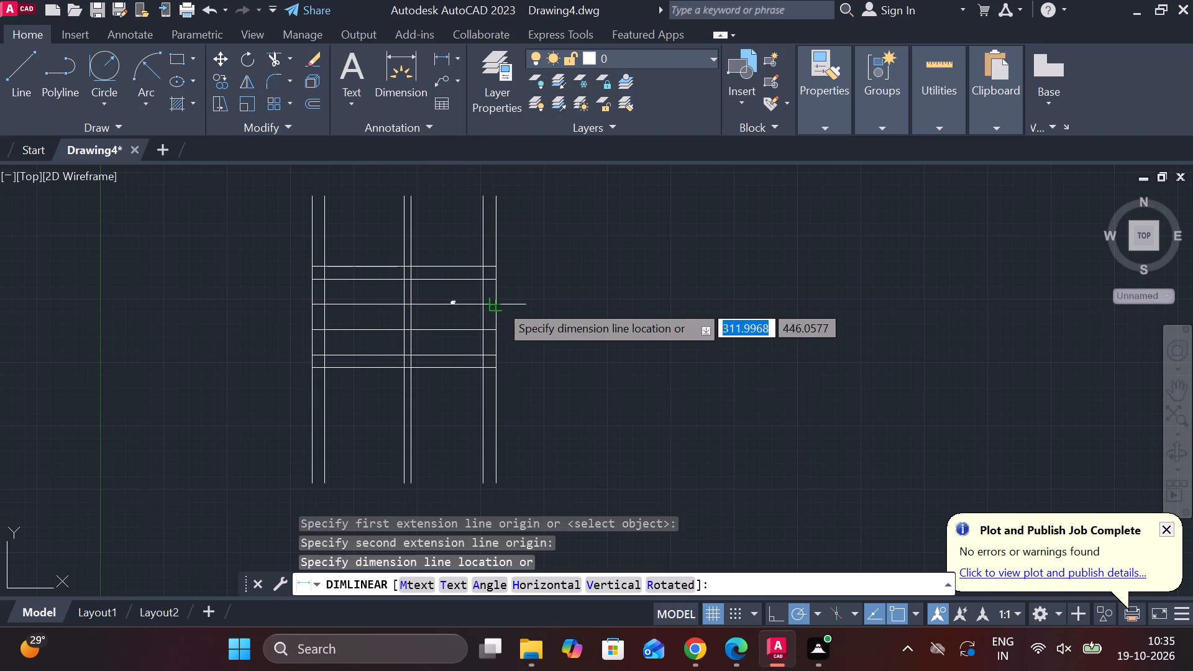
pyautogui.scroll(3, 482, 239)
pyautogui.scroll(-2, 482, 239)
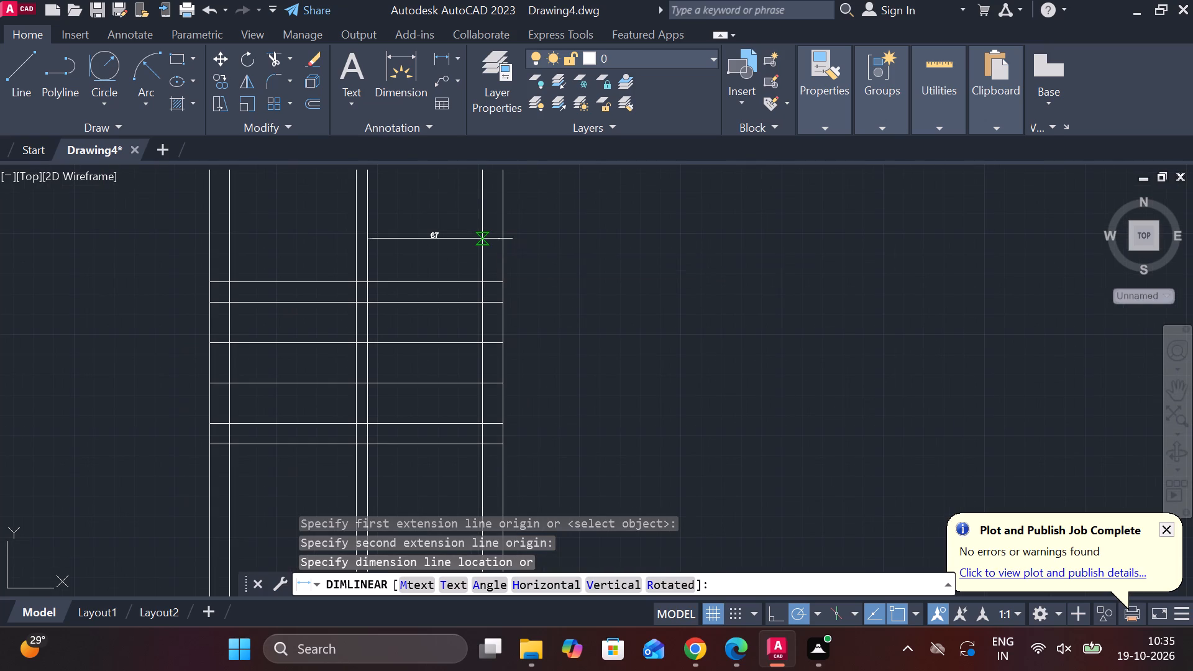
pyautogui.scroll(-1, 482, 239)
pyautogui.press('Escape')
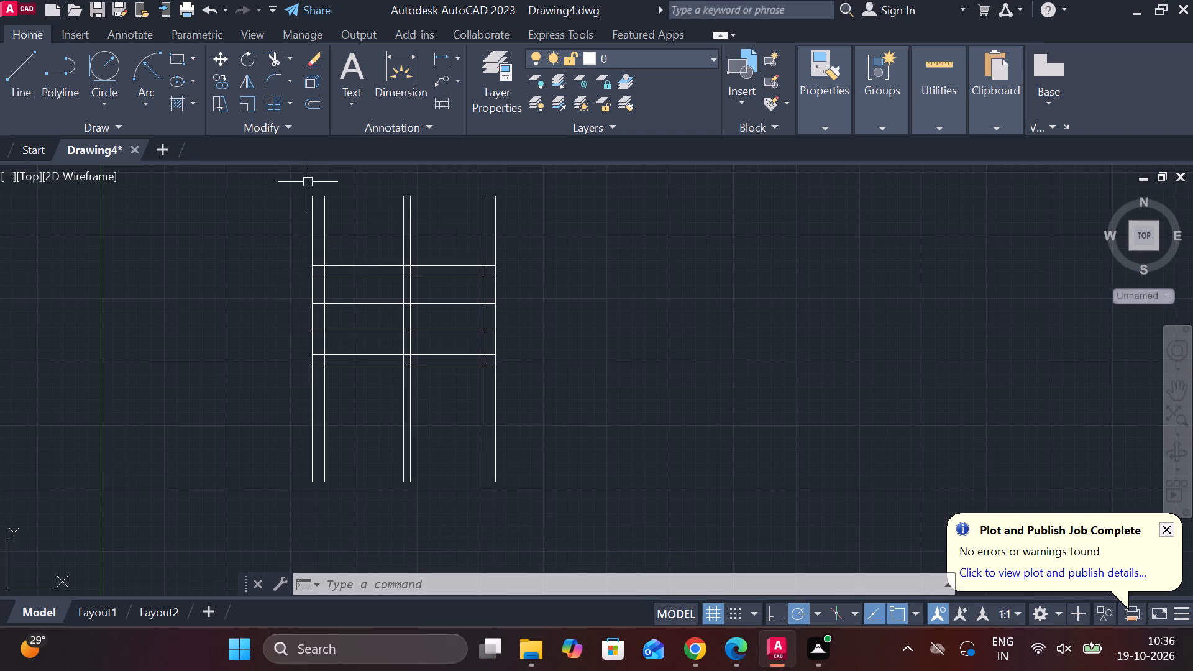
# Trim the new vertical line just above and just below the two middle horizontal lines, keeping the short segment between them.
pyautogui.scroll(1, 305, 176)
pyautogui.scroll(-1, 305, 178)
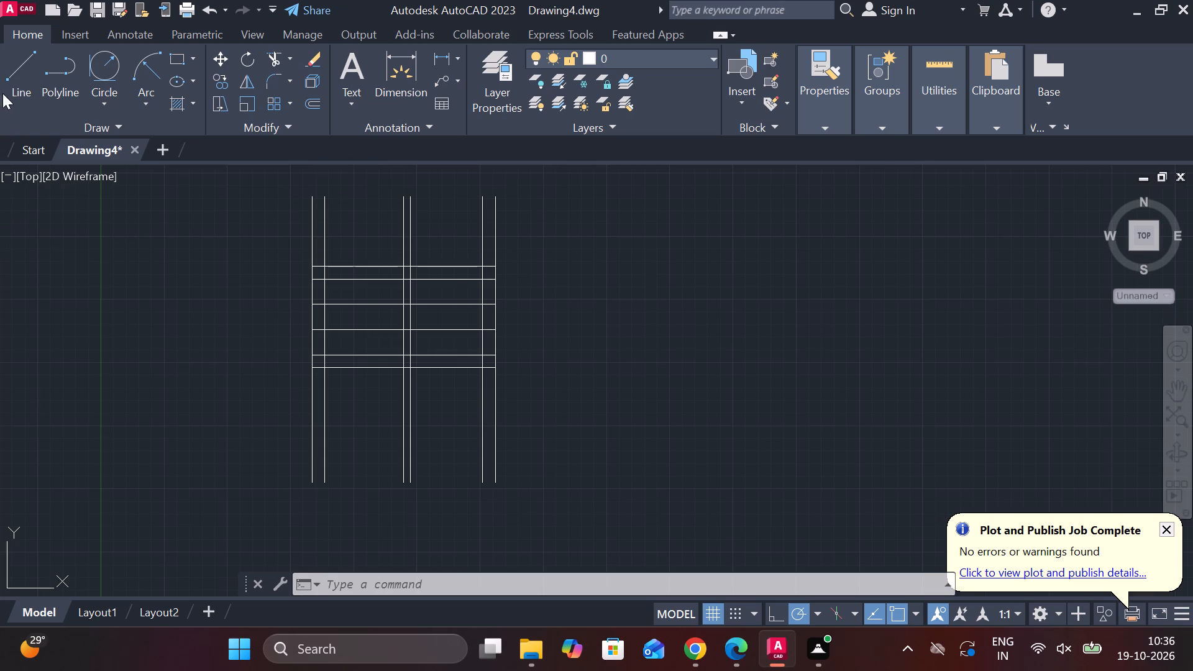
pyautogui.click(275, 57)
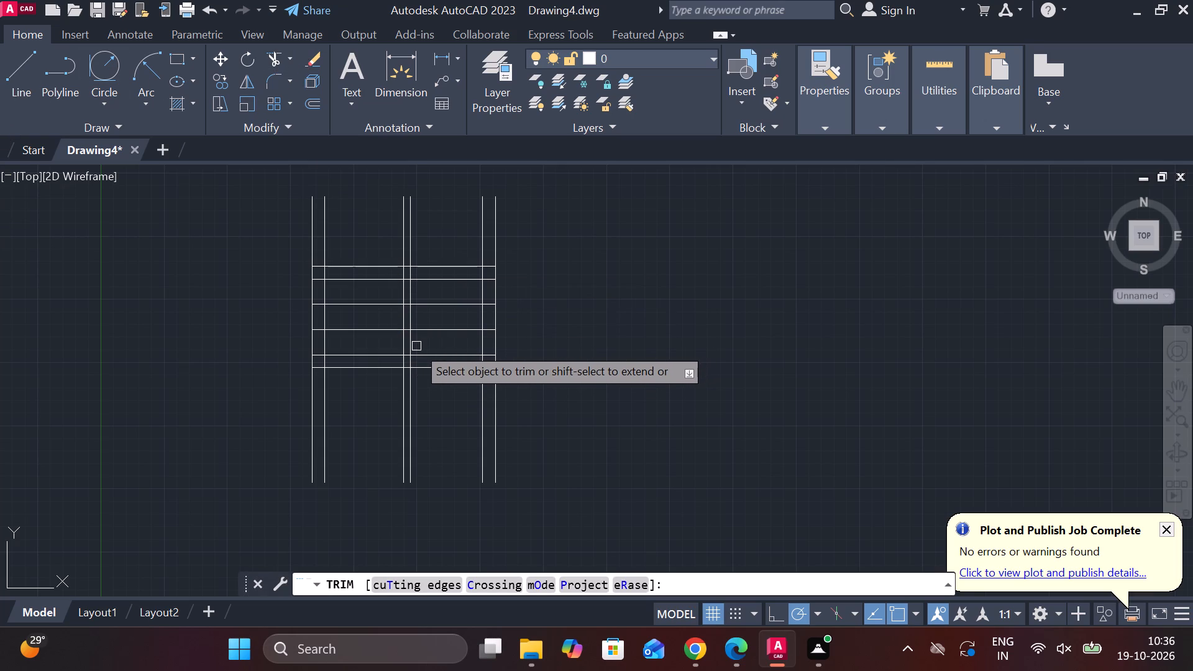
pyautogui.click(414, 345)
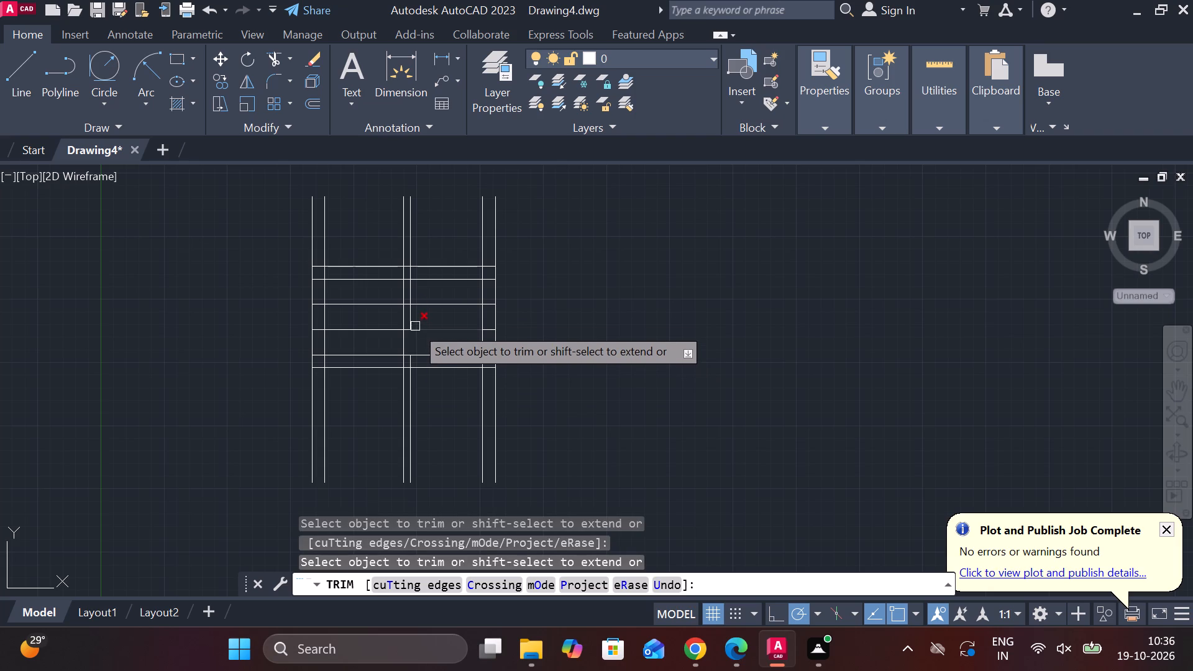
pyautogui.click(413, 290)
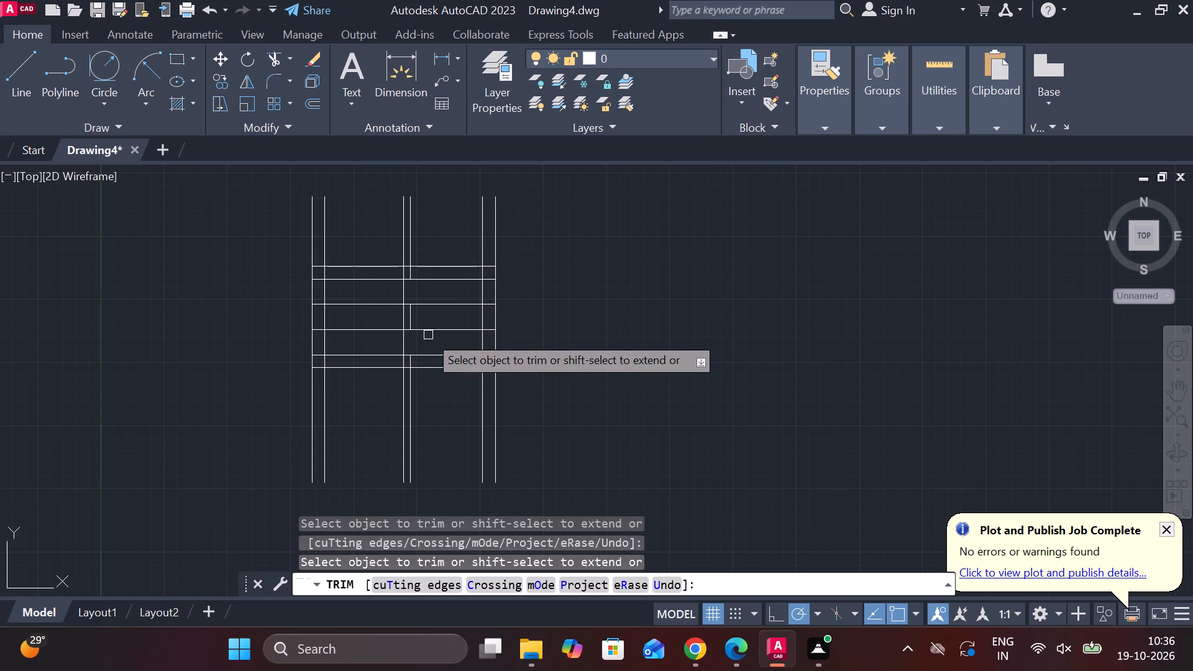
pyautogui.press('Escape')
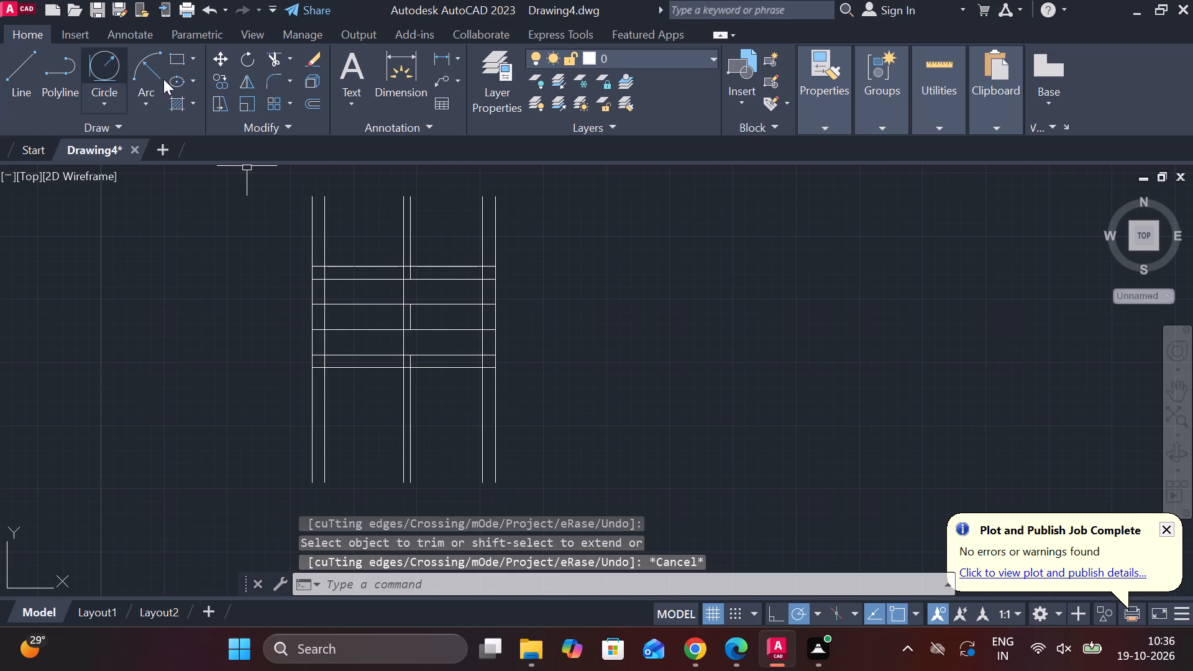
# Draw a 40-diameter circle centred on the midpoint of the short vertical segment between the two middle horizontal lines.
pyautogui.click(104, 100)
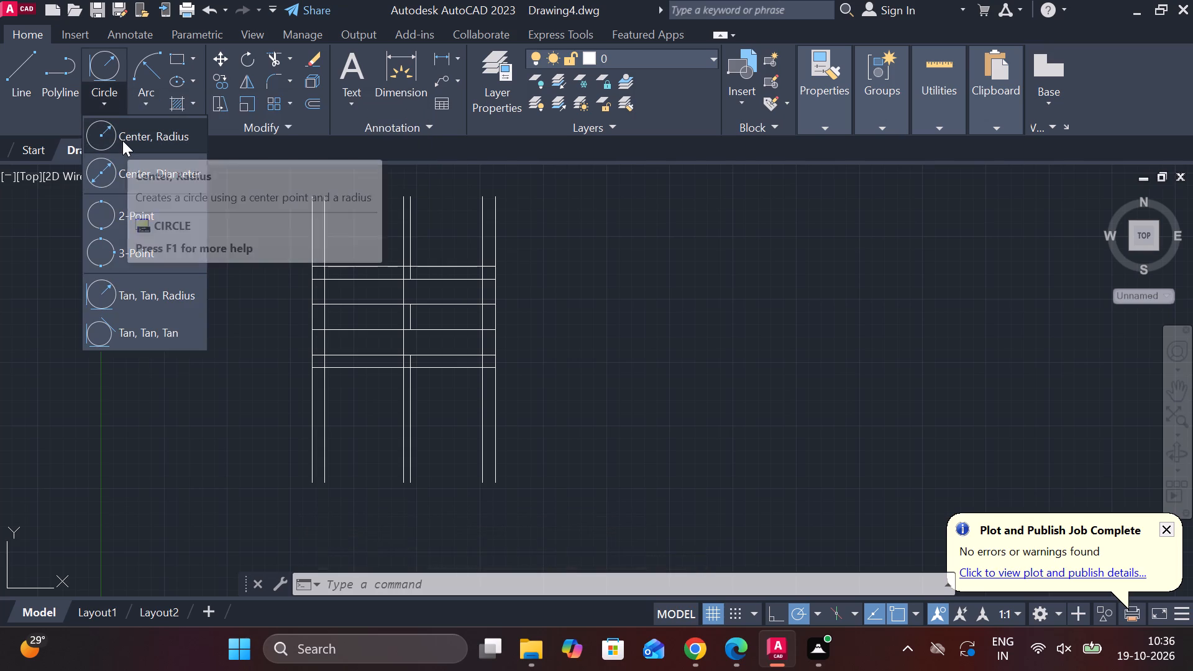
pyautogui.click(126, 171)
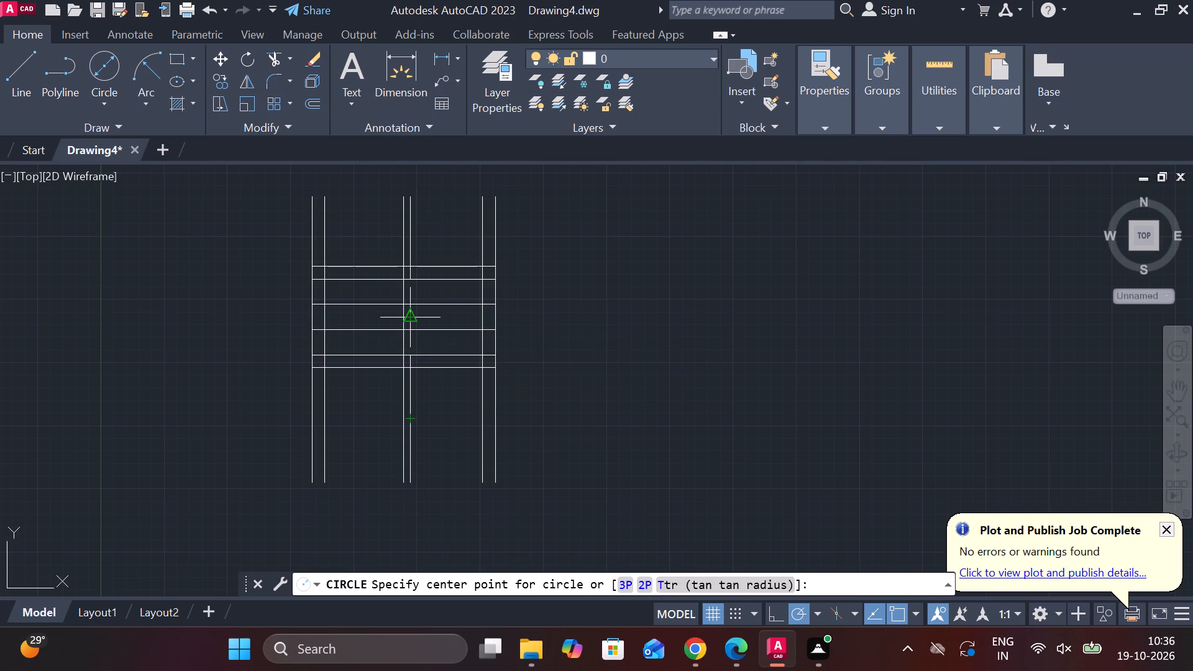
pyautogui.scroll(3, 413, 322)
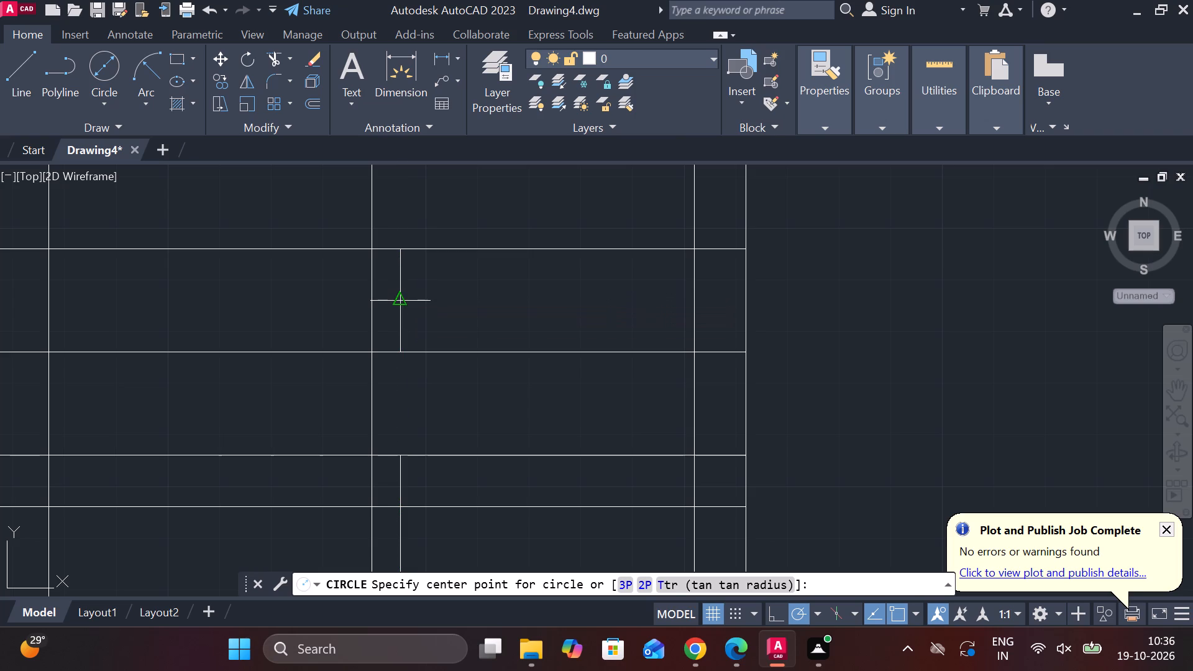
pyautogui.click(402, 299)
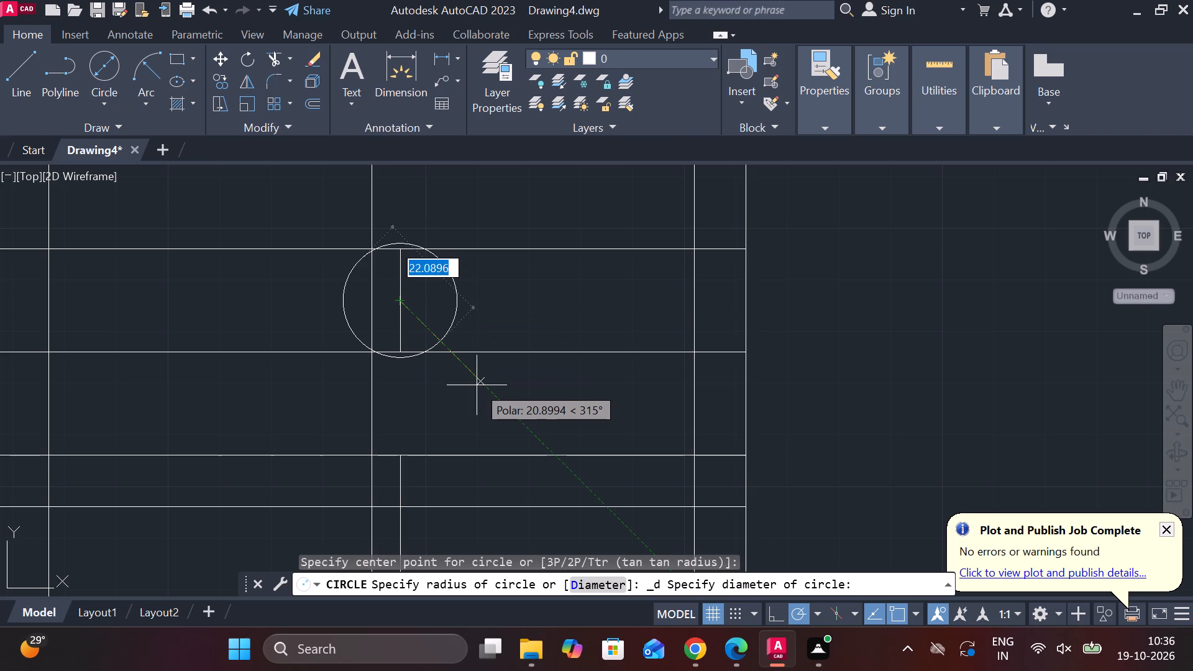
pyautogui.write('40')
pyautogui.press('Return')
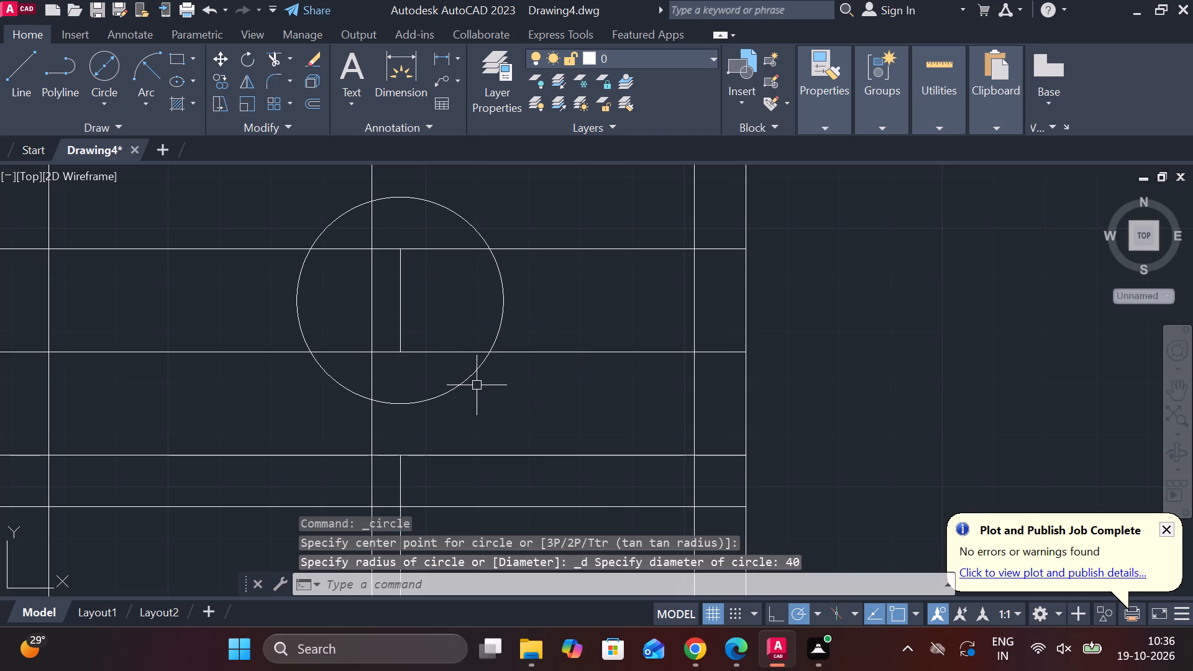
# Delete the full-length central vertical line and the two leftover vertical pieces below and above the circle.
pyautogui.scroll(-2, 477, 385)
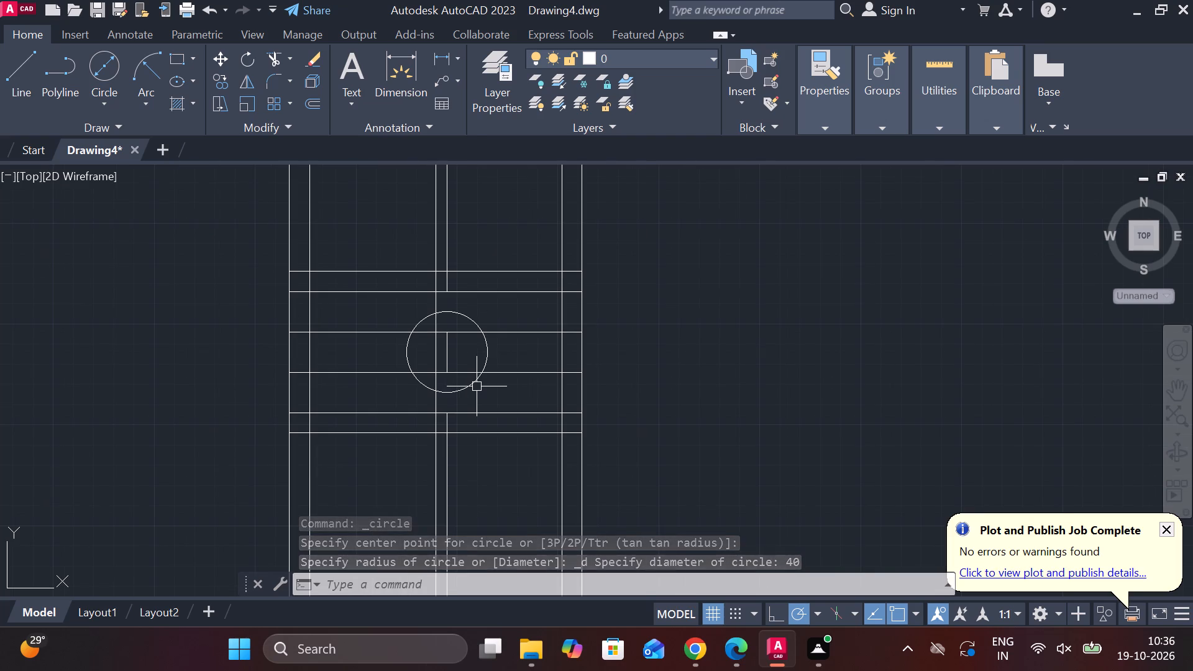
pyautogui.scroll(-1, 477, 386)
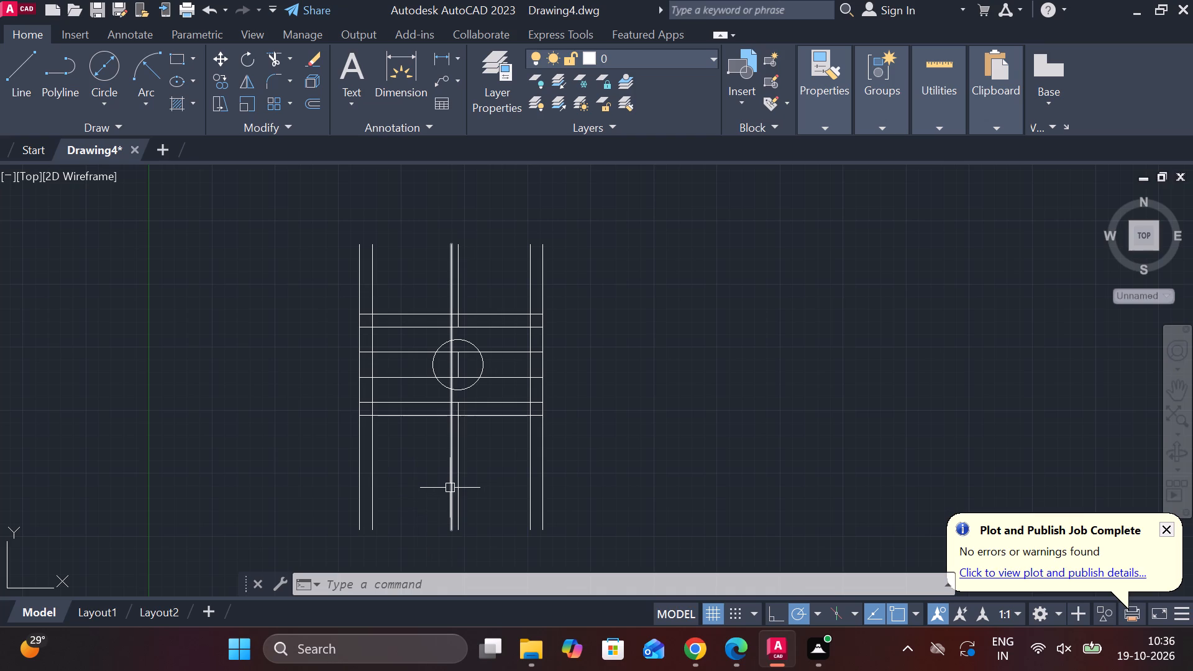
pyautogui.click(449, 483)
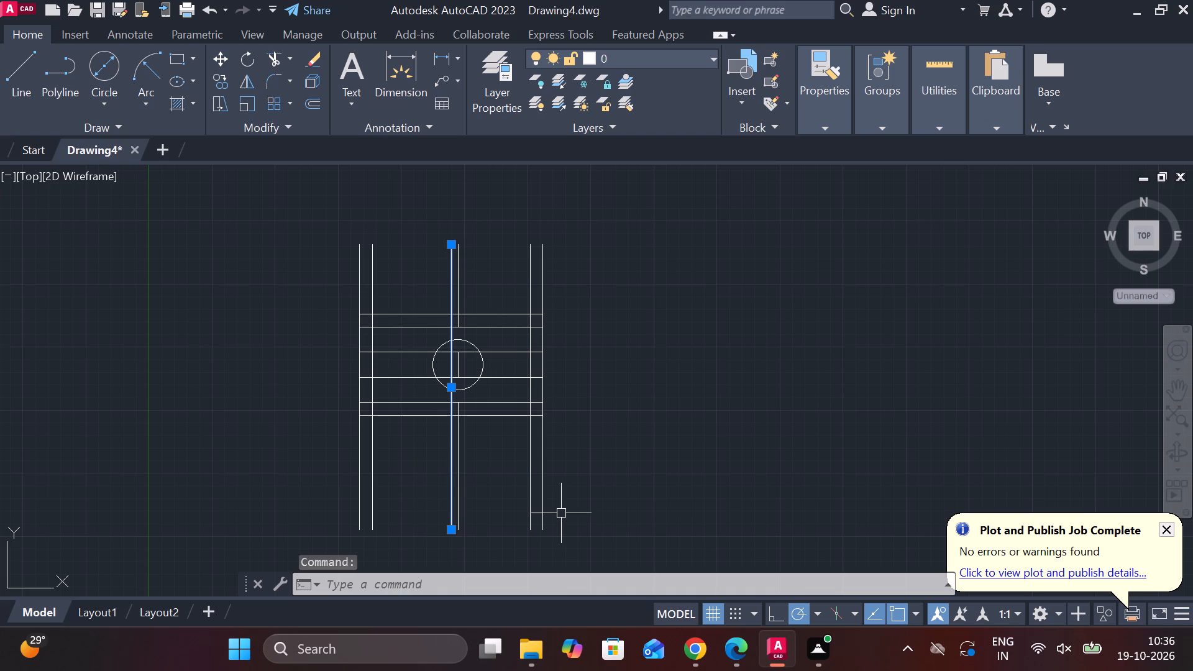
pyautogui.press('Delete')
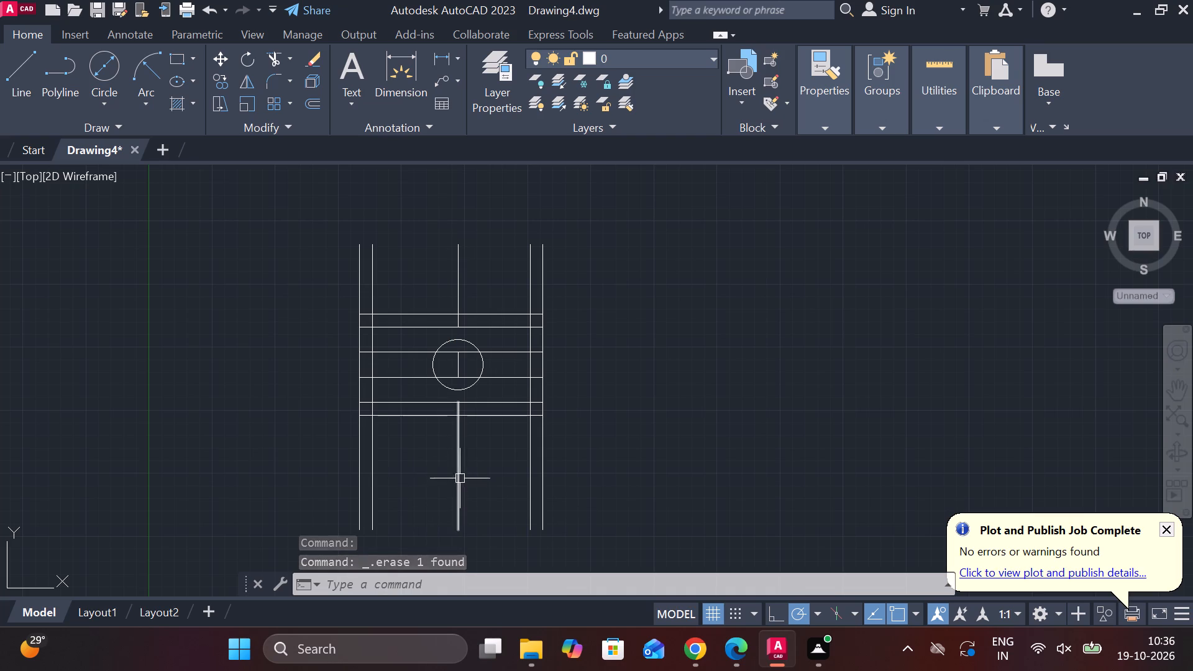
pyautogui.click(459, 486)
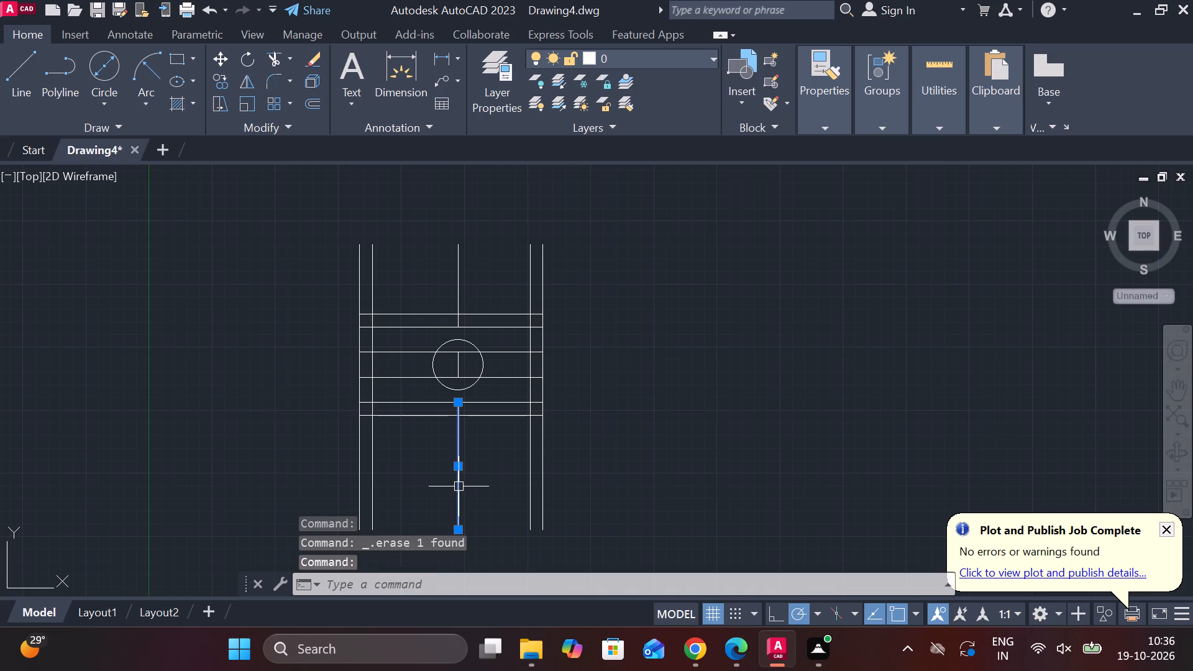
pyautogui.press('Delete')
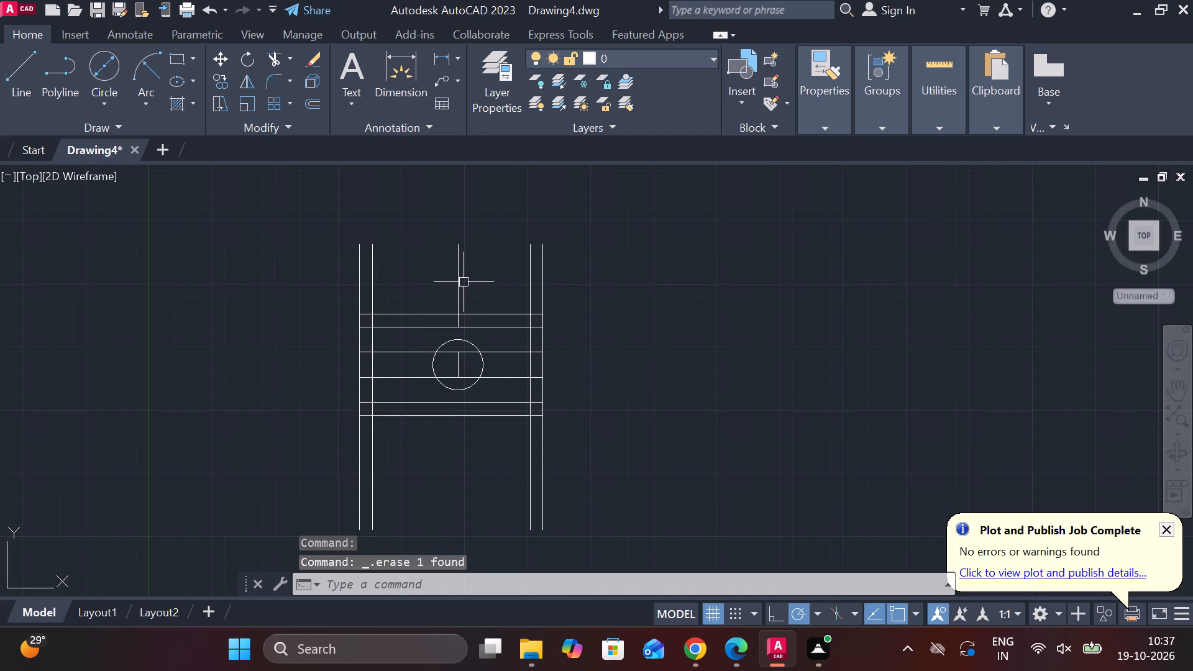
pyautogui.click(459, 281)
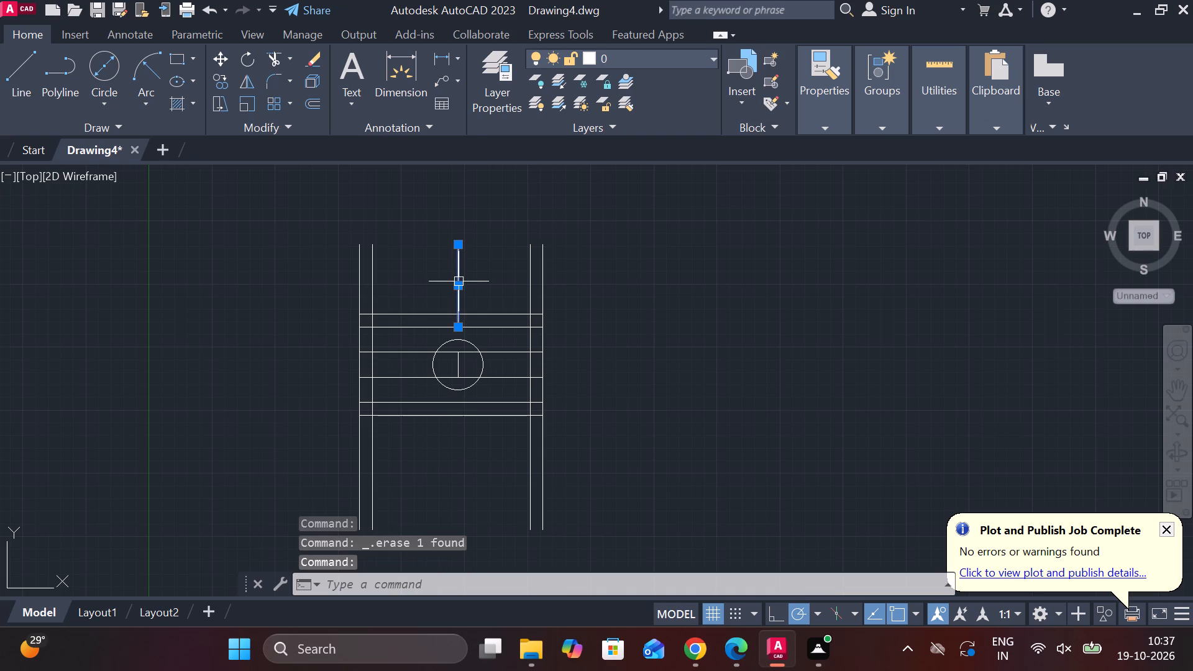
pyautogui.press('Delete')
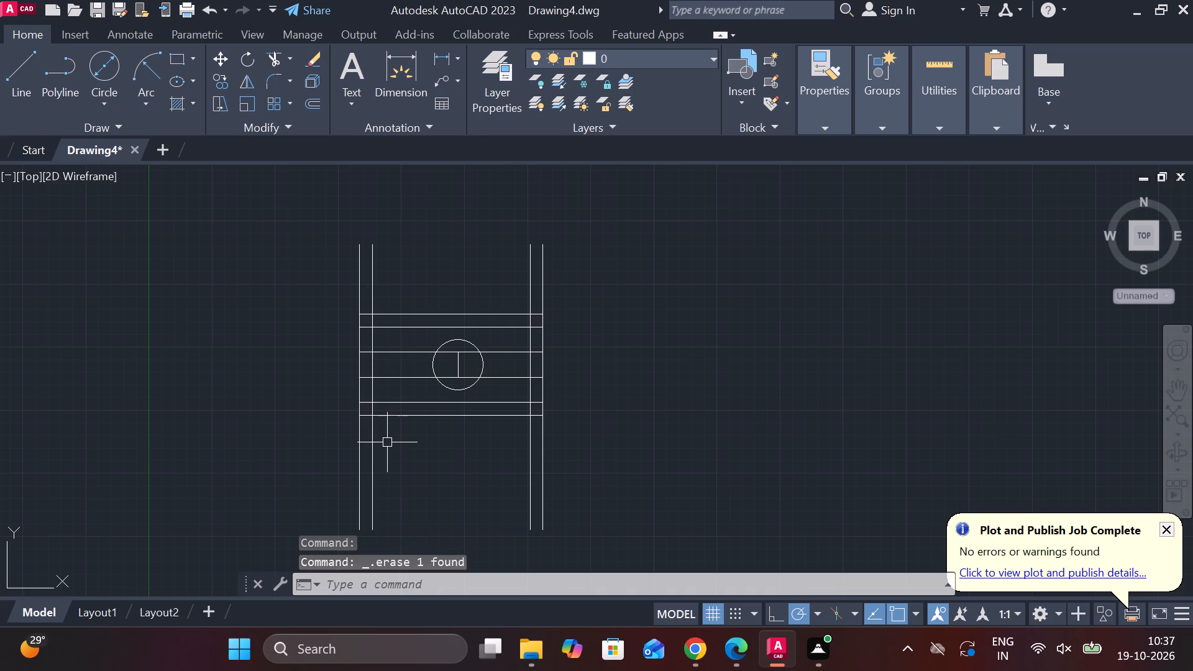
# Draw an 8.2-diameter circle centred where the inner left vertical line crosses the second horizontal line from the top.
pyautogui.click(104, 69)
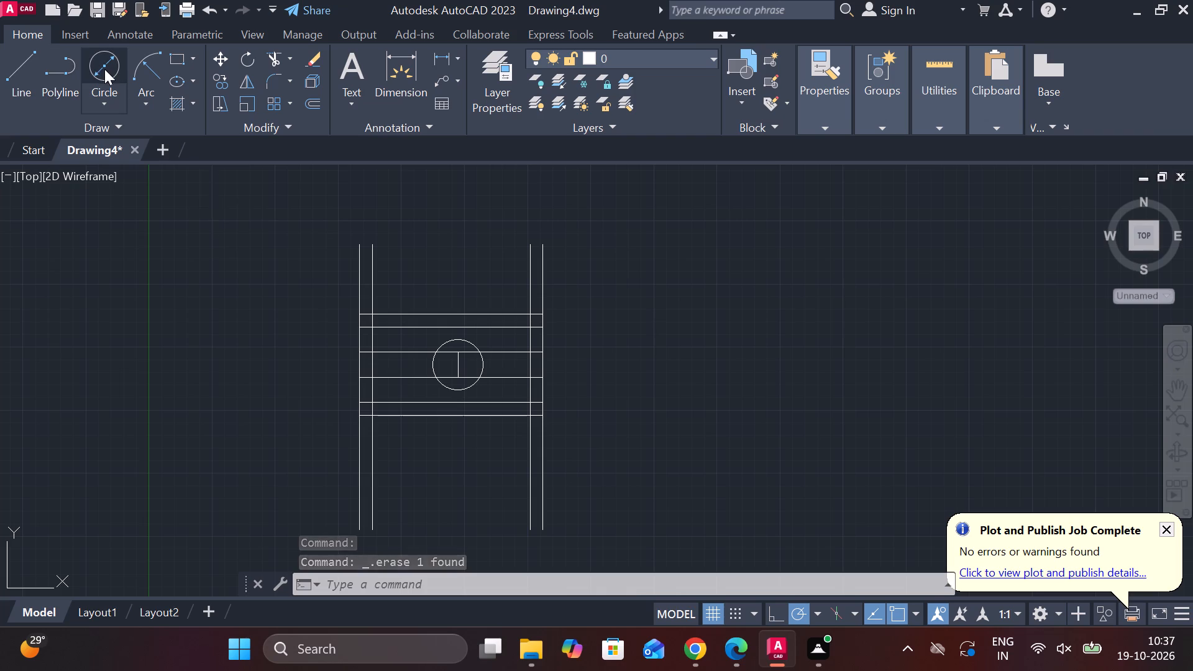
pyautogui.scroll(2, 329, 377)
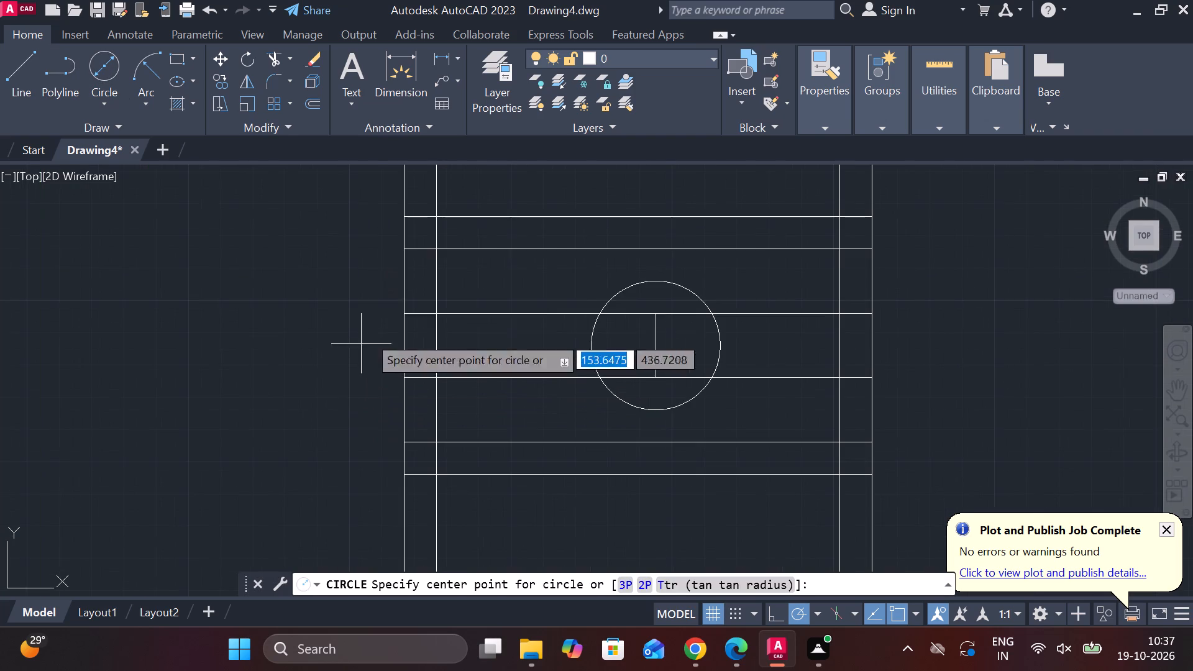
pyautogui.click(435, 252)
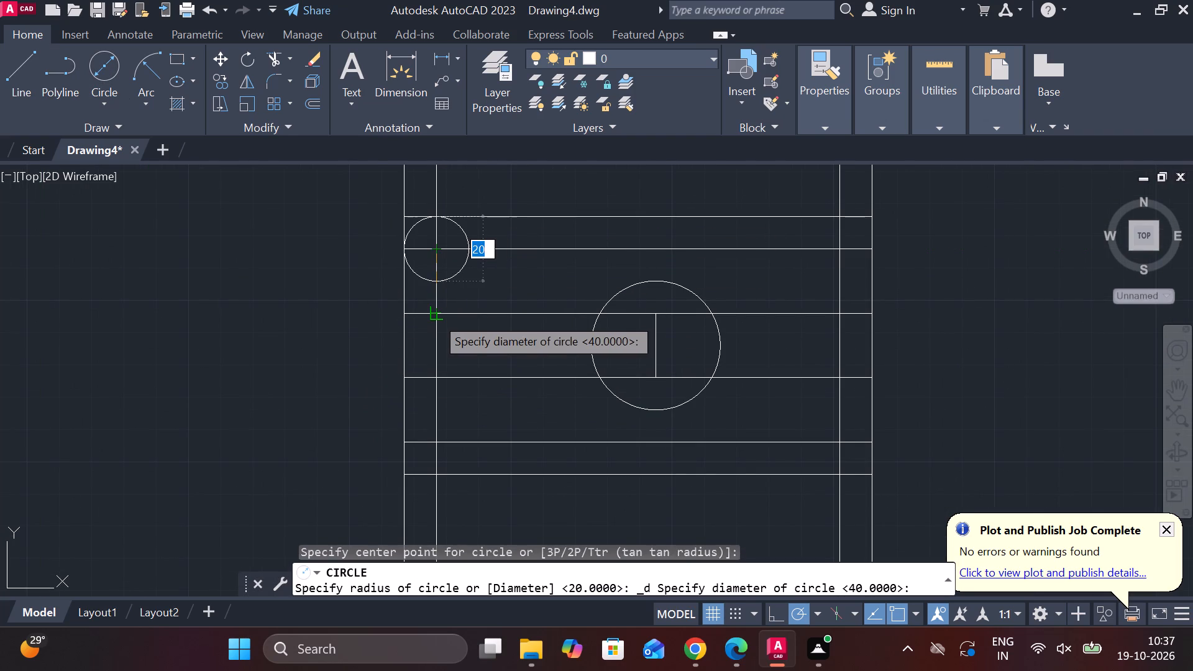
pyautogui.write('8.2')
pyautogui.press('Return')
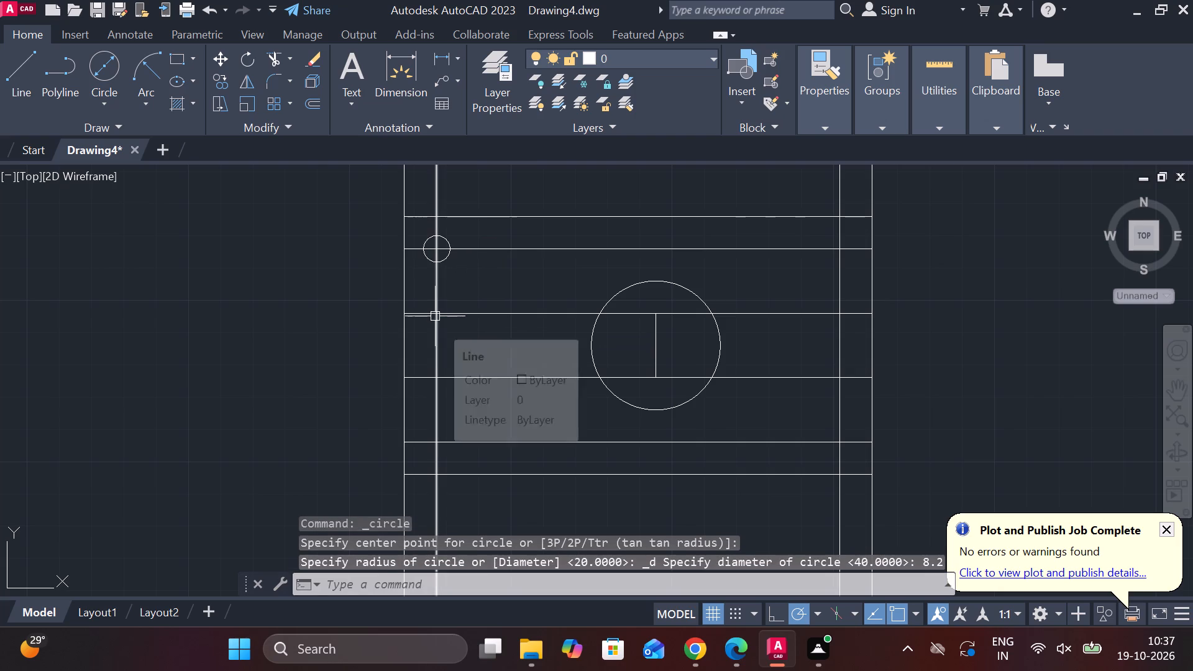
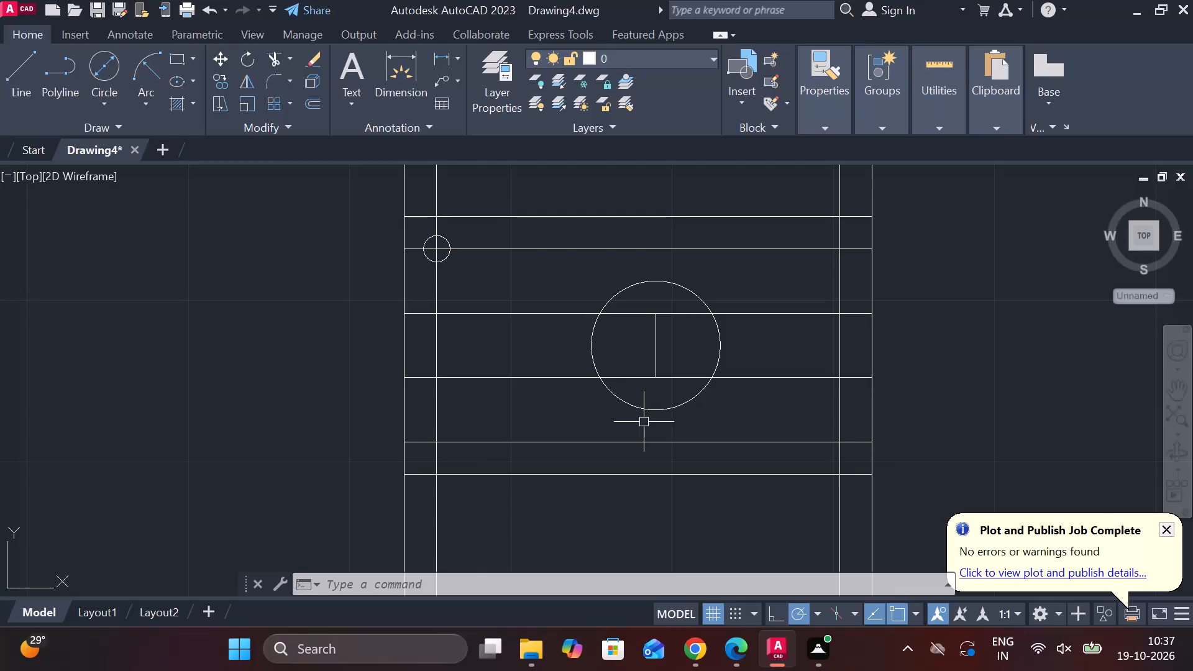
# Trim off the ends of all four vertical lines extending above the top horizontal line and below the bottom one.
pyautogui.scroll(-3, 614, 411)
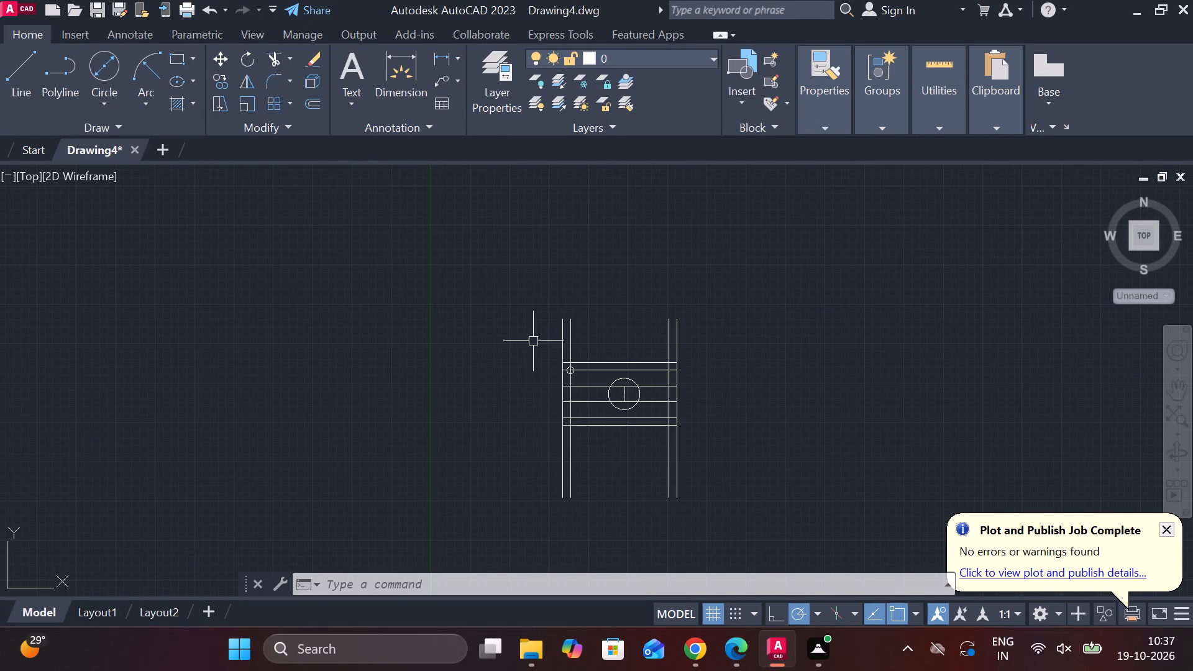
pyautogui.click(273, 61)
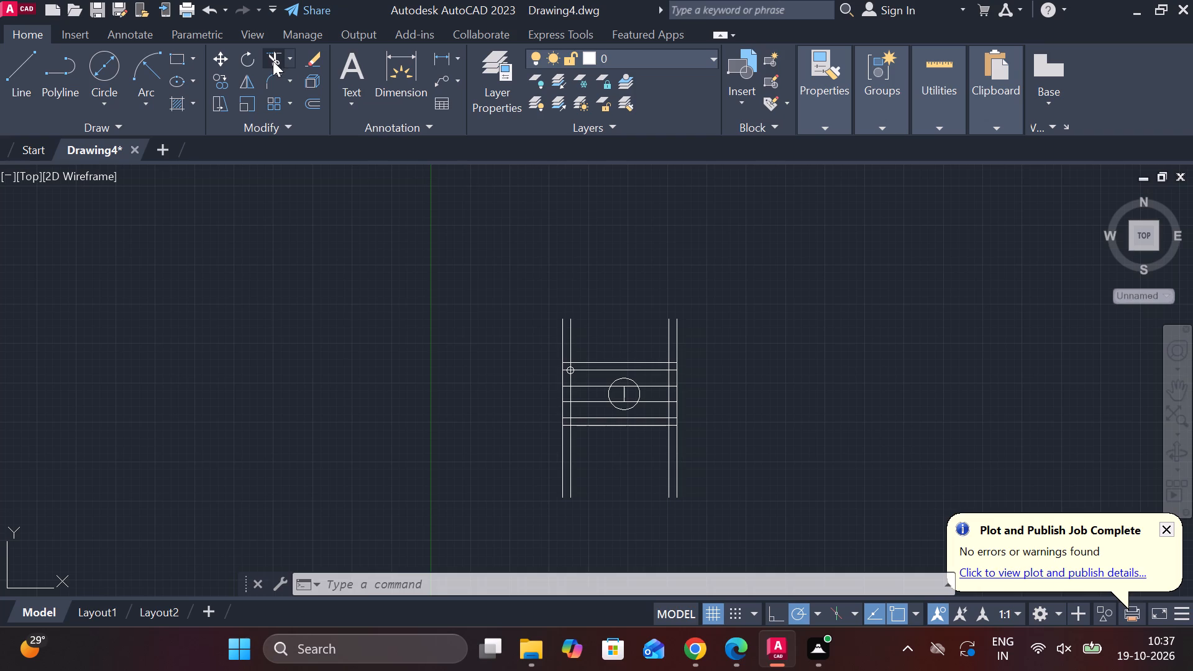
pyautogui.moveTo(540, 352); pyautogui.dragTo(685, 360)
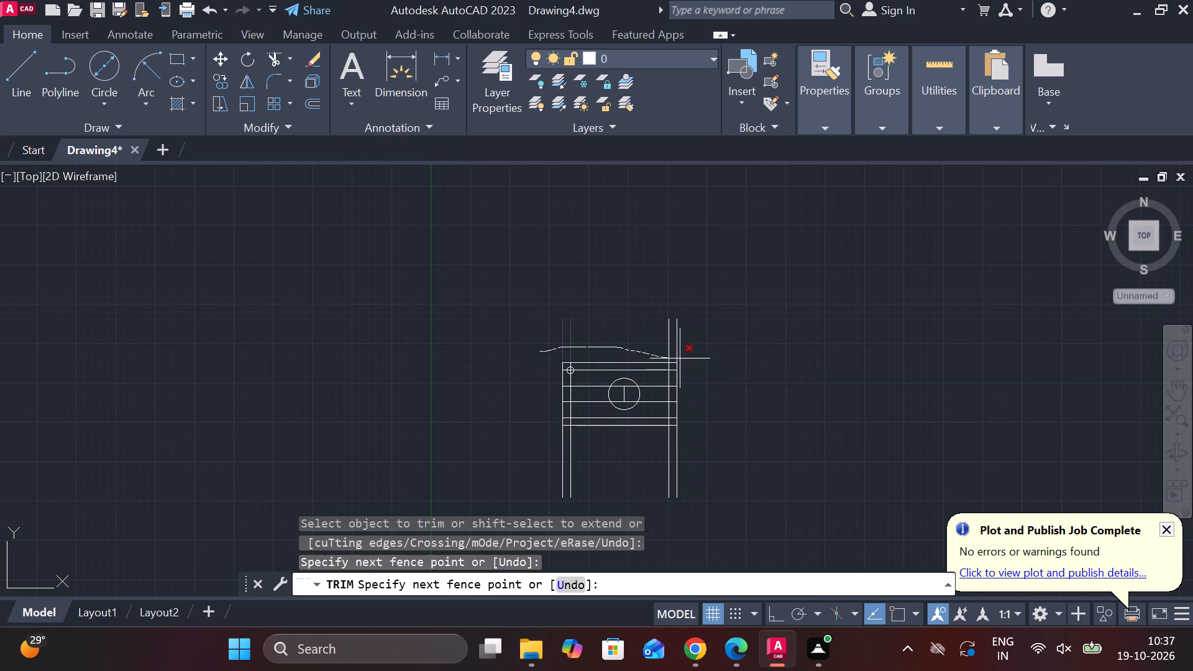
pyautogui.moveTo(685, 360); pyautogui.dragTo(722, 360)
pyautogui.moveTo(537, 450); pyautogui.dragTo(721, 466)
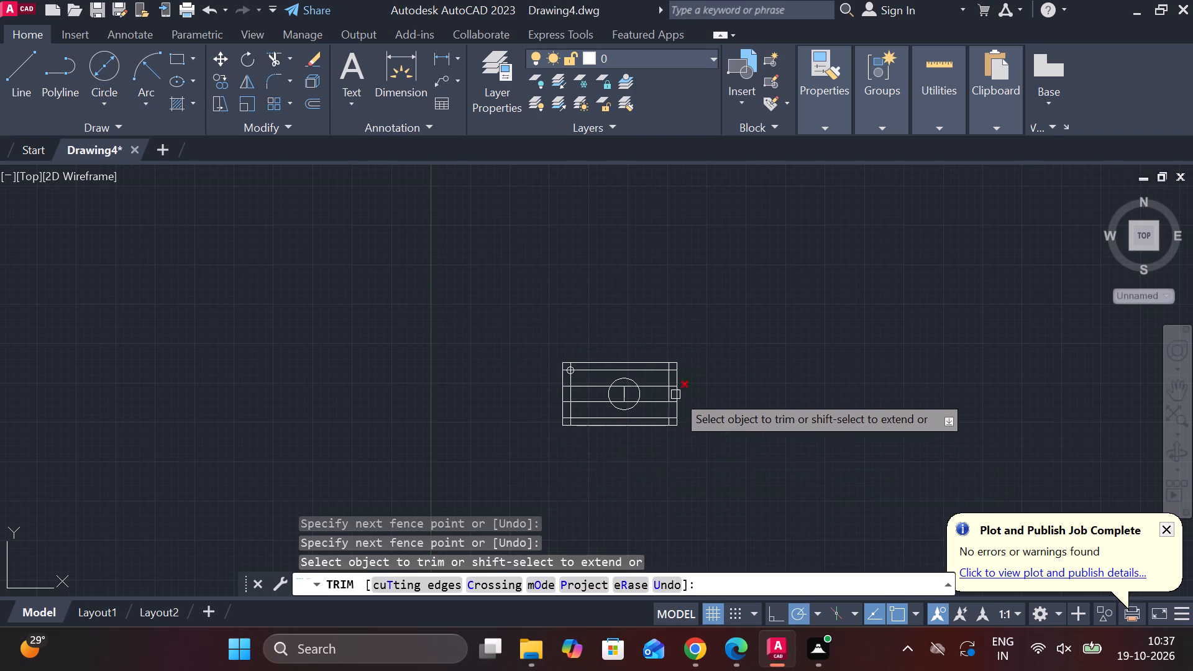
# Trim away the short vertical segment inside the 40-diameter circle.
pyautogui.scroll(3, 676, 393)
pyautogui.scroll(-2, 676, 393)
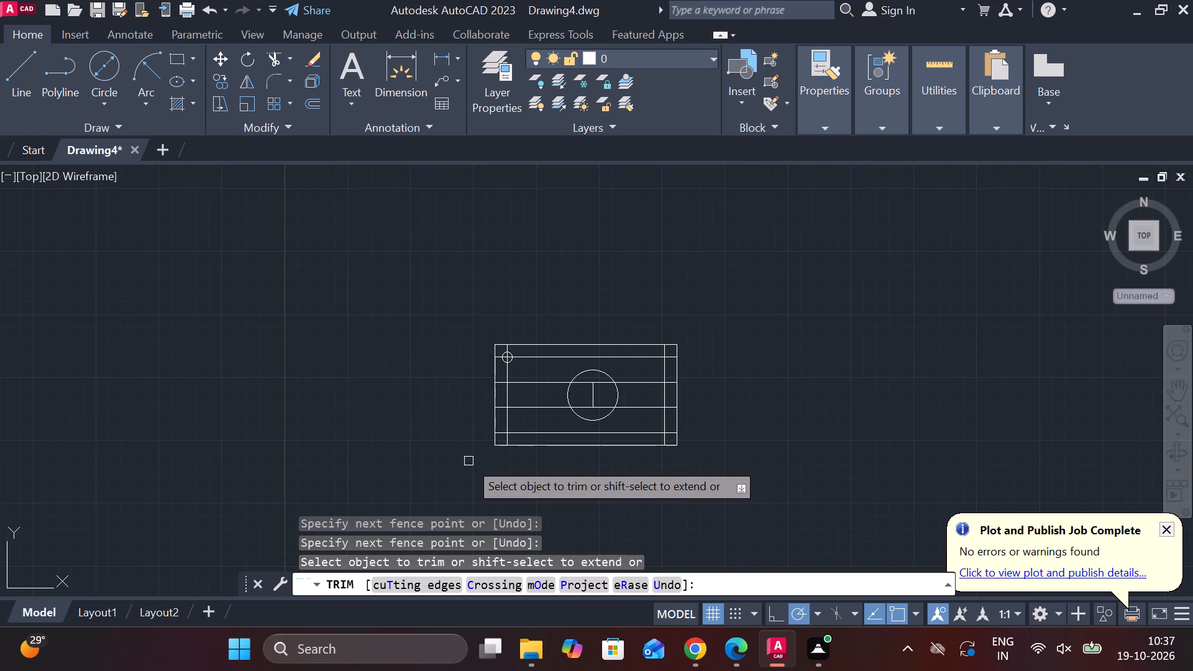
pyautogui.scroll(1, 478, 459)
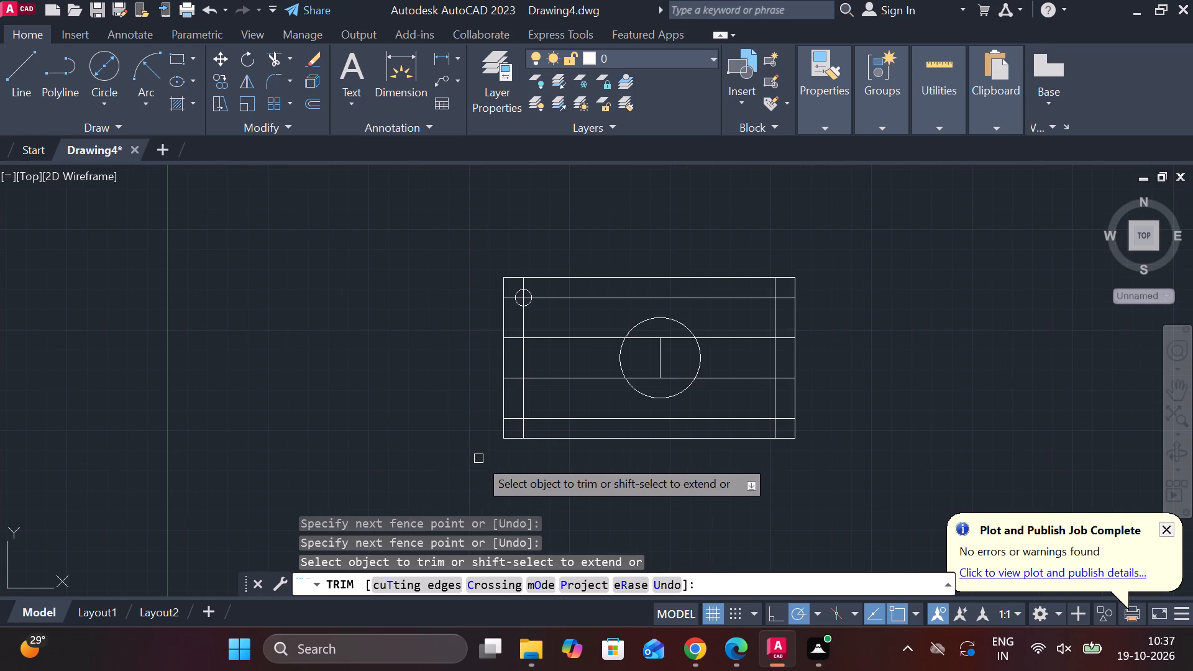
pyautogui.scroll(1, 478, 459)
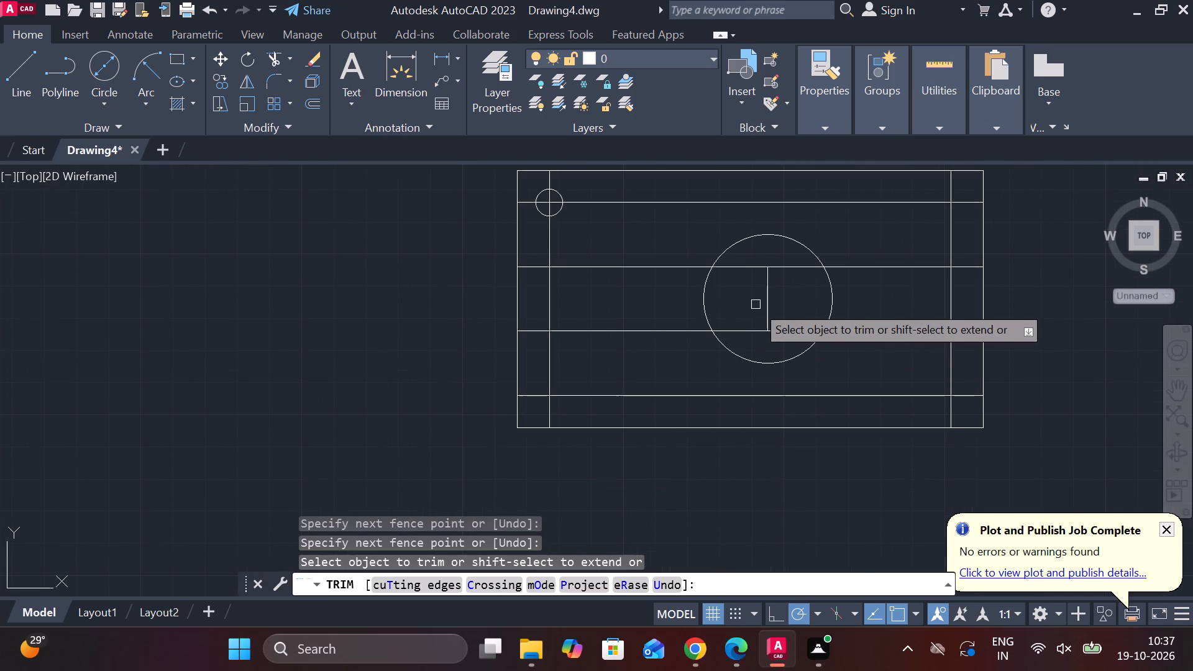
pyautogui.click(770, 303)
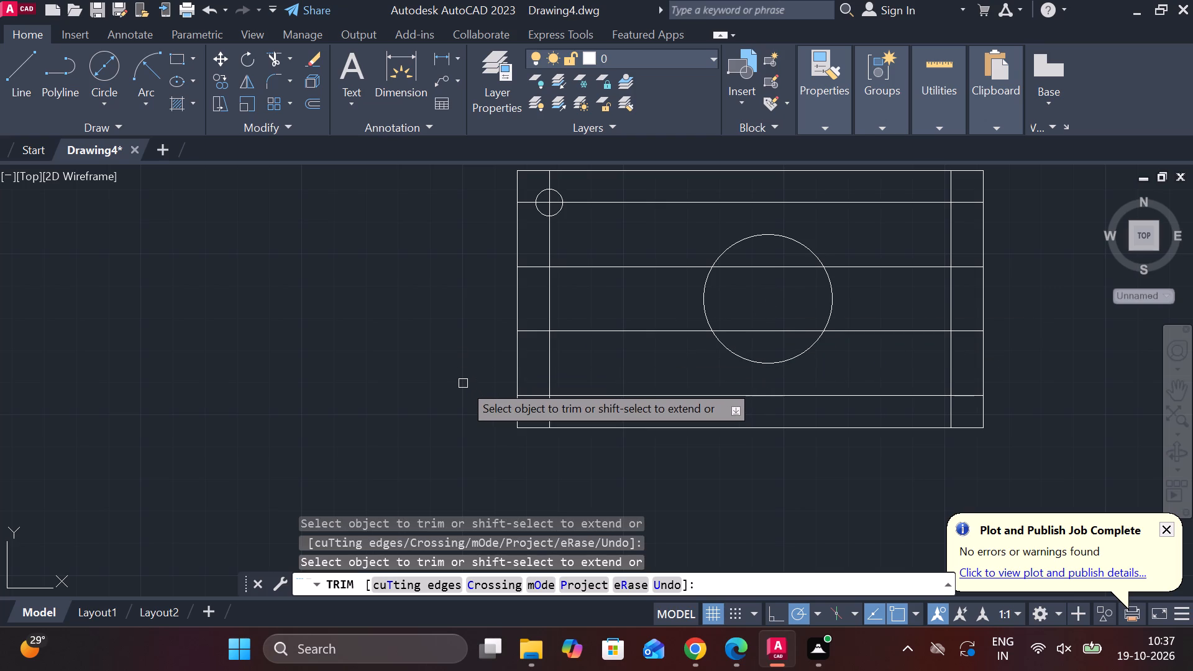
# Trim the four inner horizontal lines between the plate's left edge and the inner left vertical line, including up to the small hole.
pyautogui.click(539, 397)
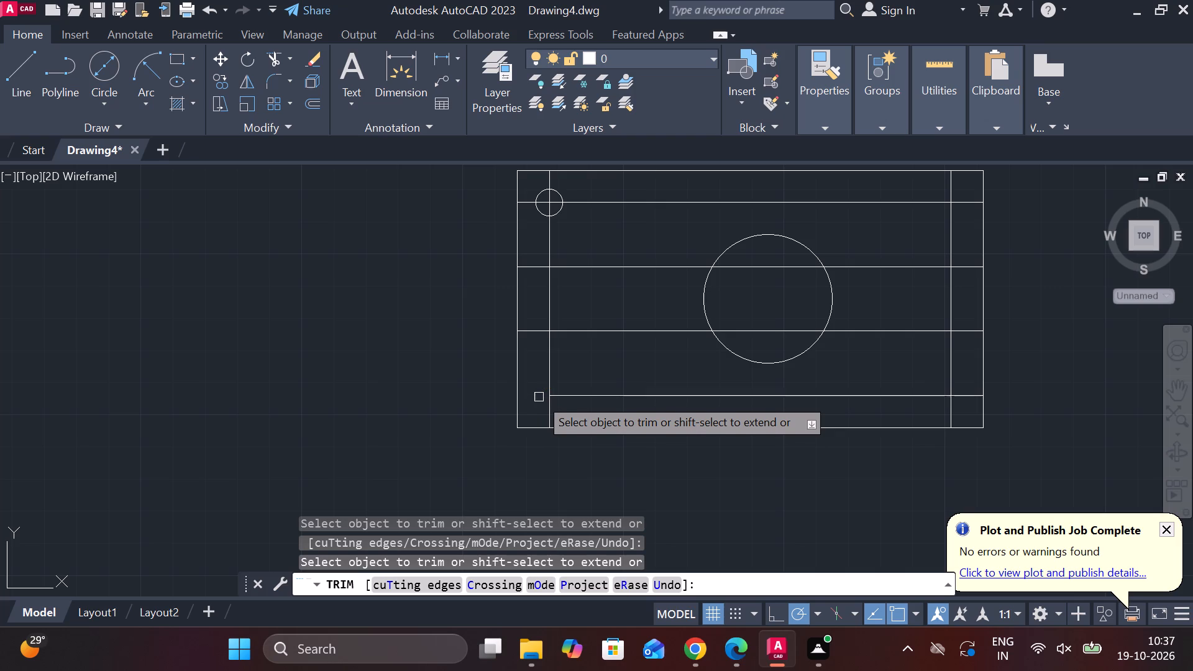
pyautogui.click(536, 333)
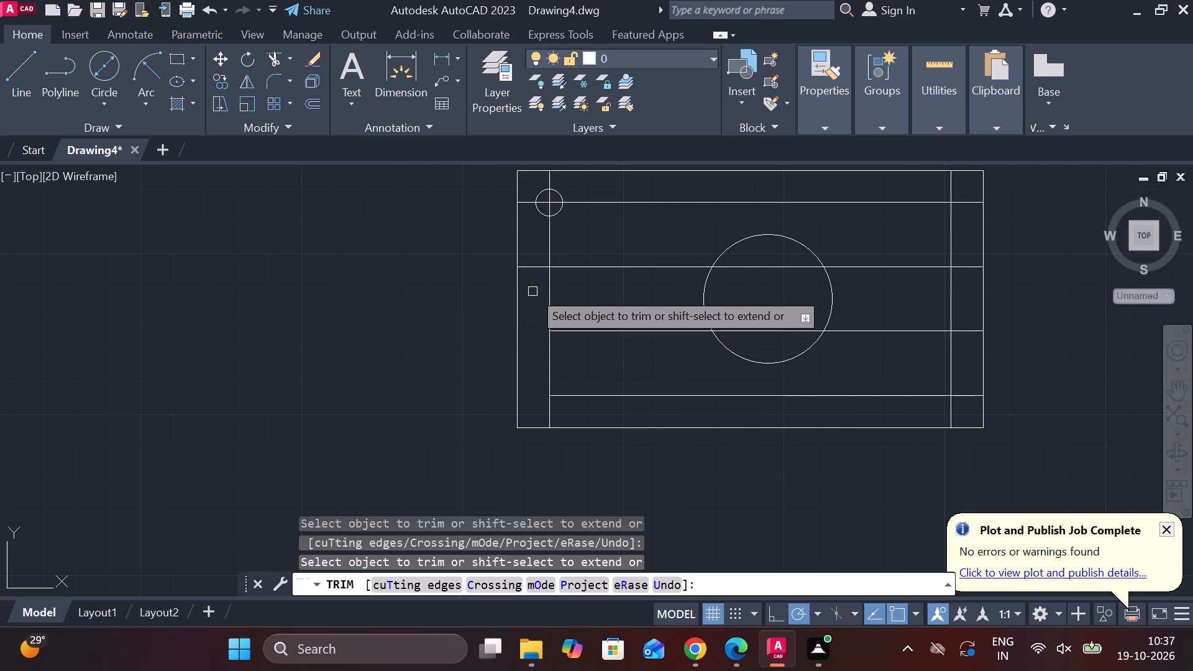
pyautogui.click(538, 267)
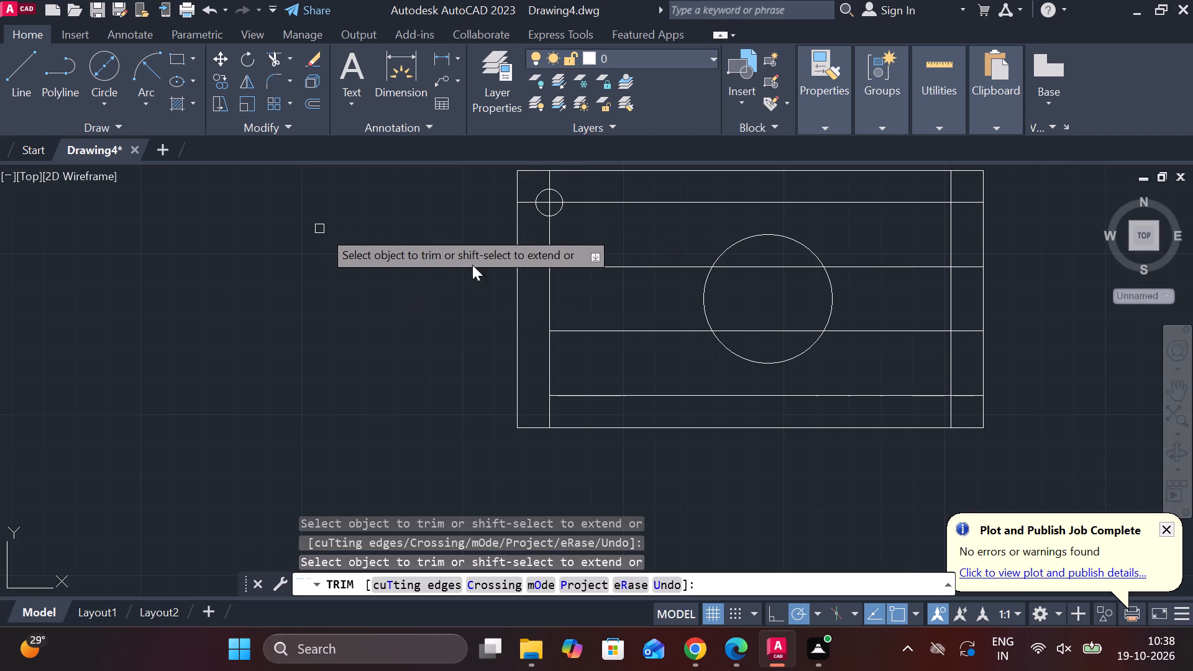
pyautogui.click(528, 200)
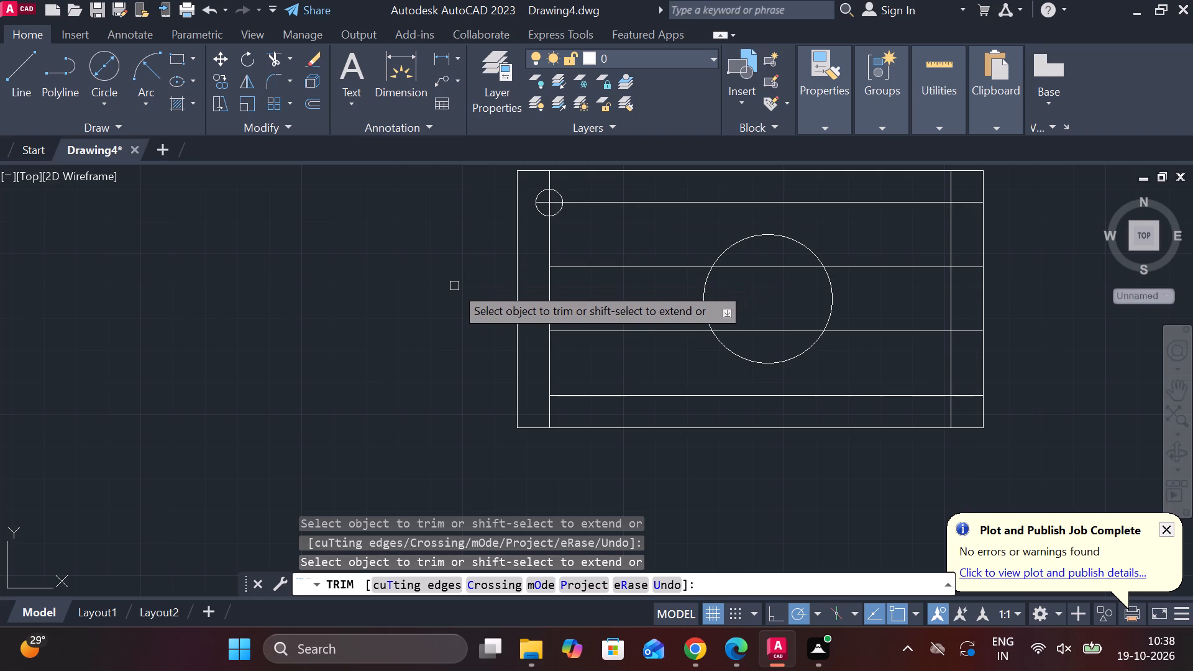
pyautogui.press('Escape')
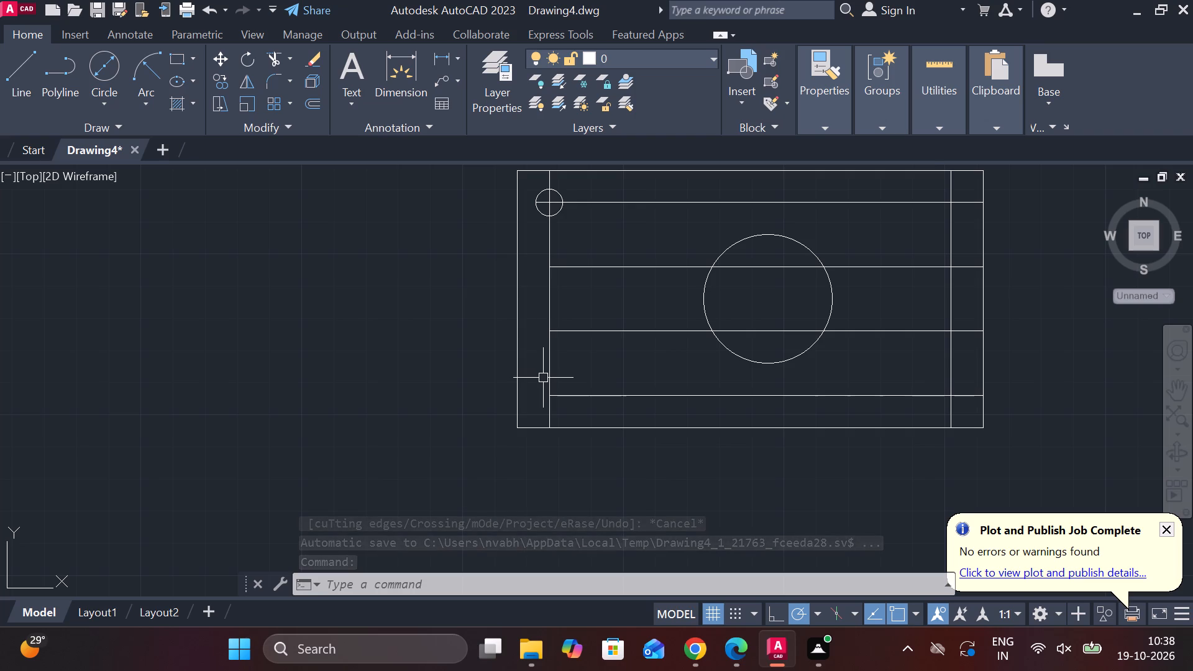
# Load the CENTER linetype from acadiso.lin into the drawing.
pyautogui.click(811, 127)
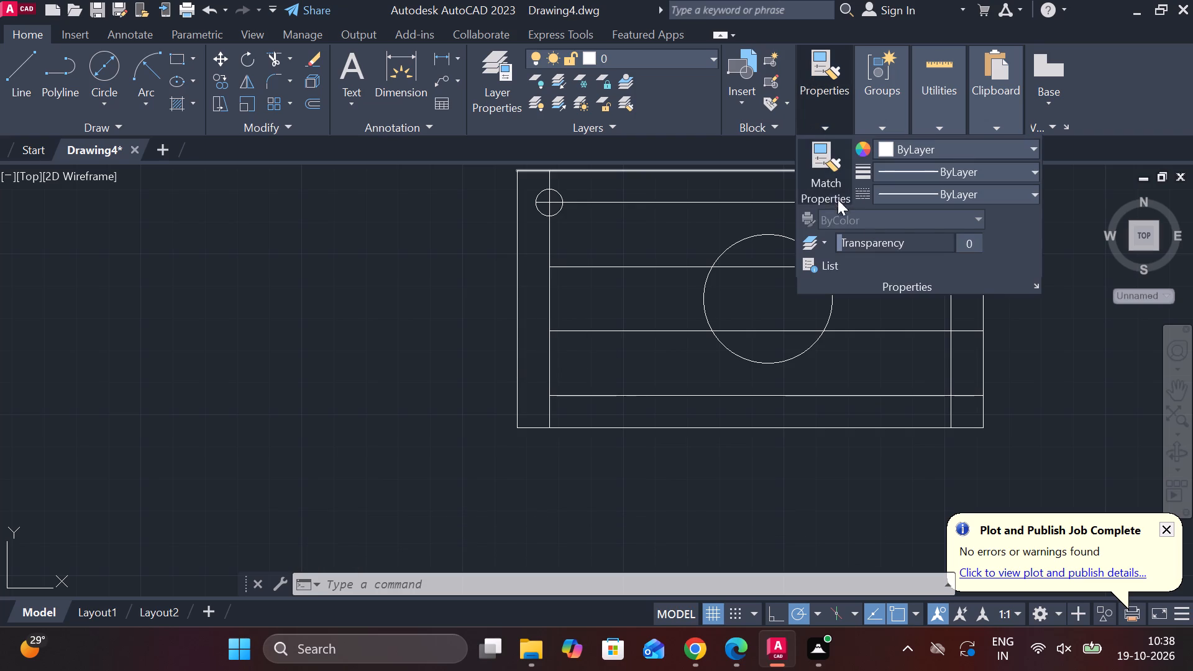
pyautogui.click(1013, 196)
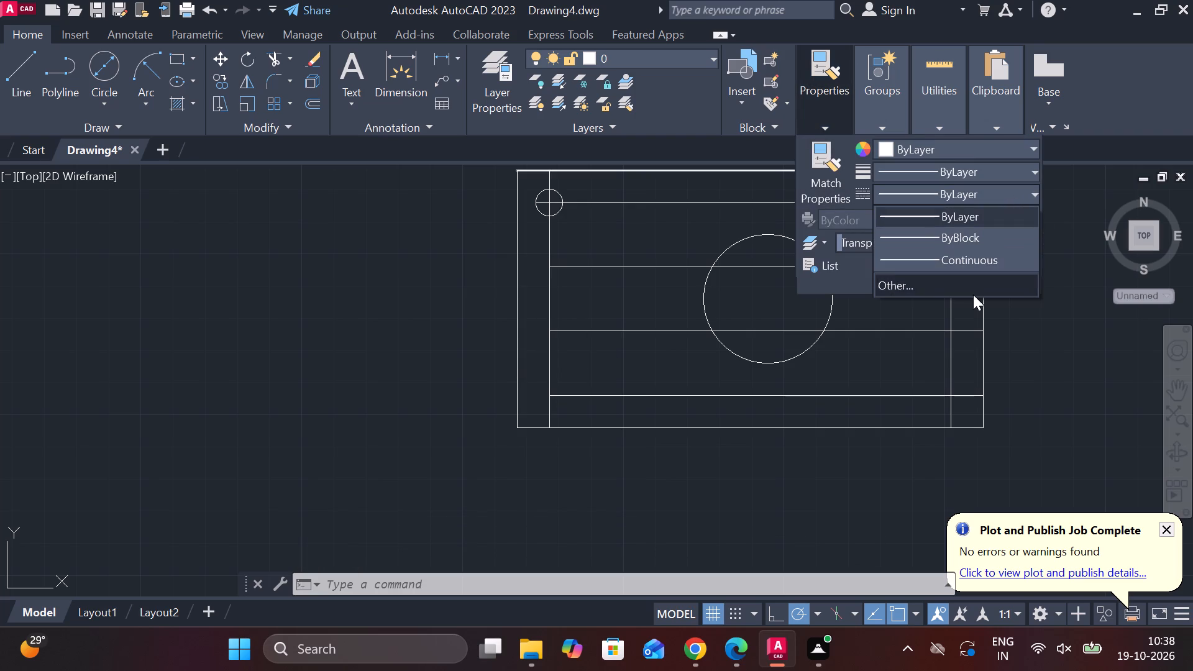
pyautogui.click(973, 291)
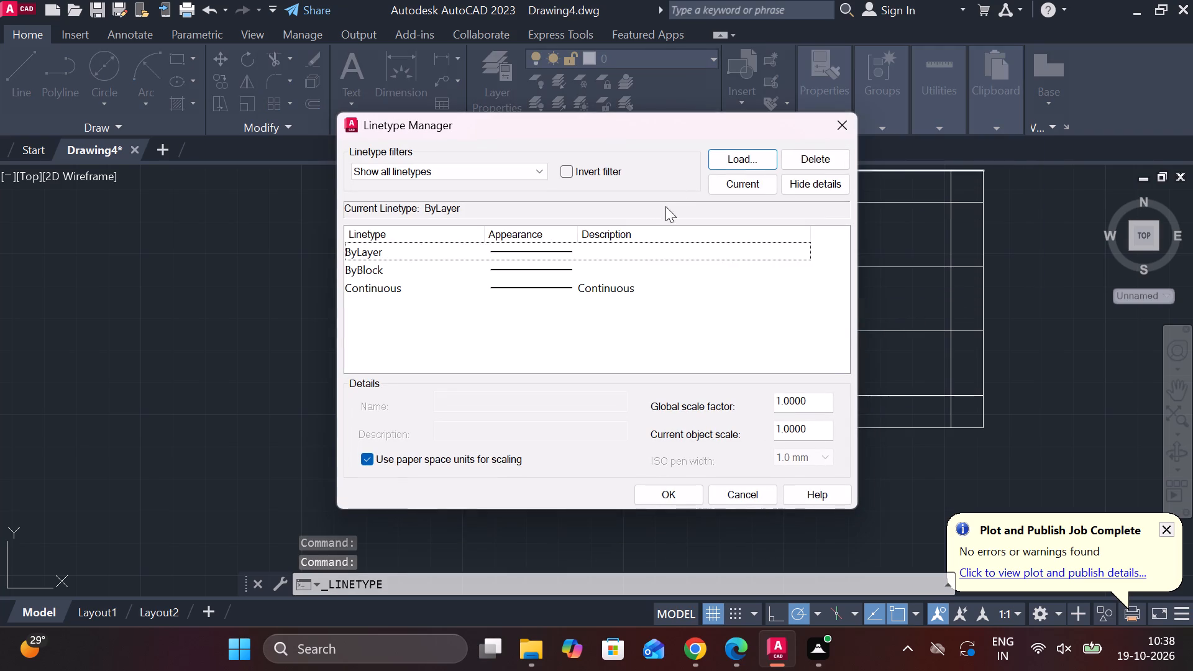
pyautogui.click(757, 161)
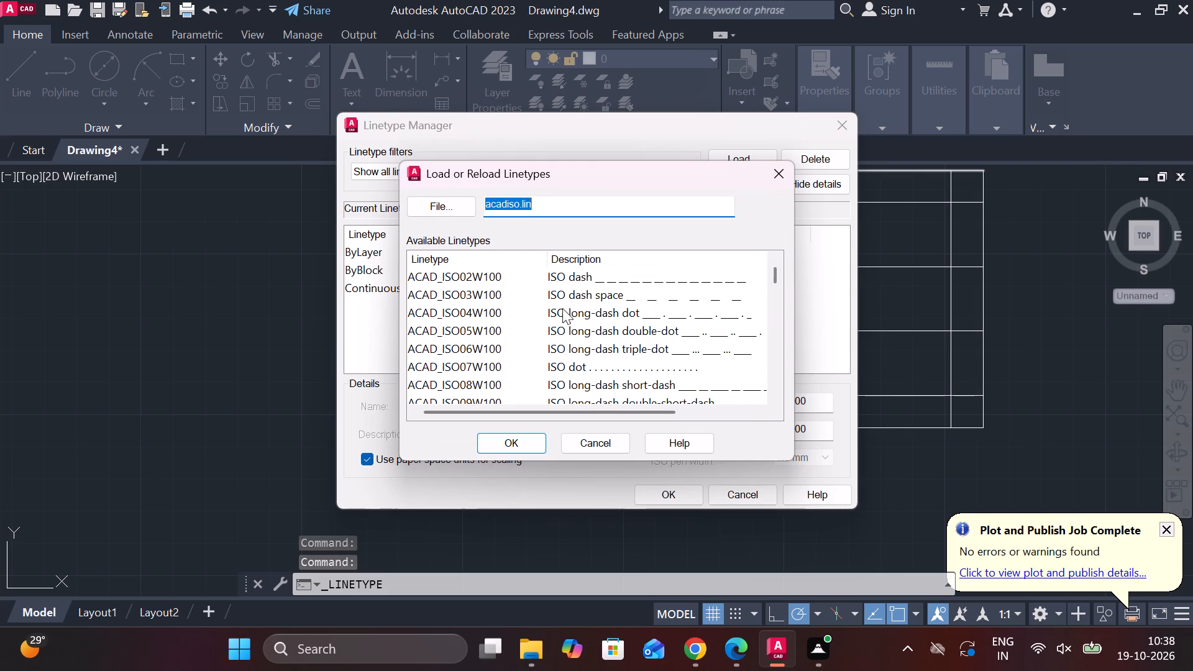
pyautogui.scroll(1, 569, 310)
pyautogui.scroll(-2, 569, 310)
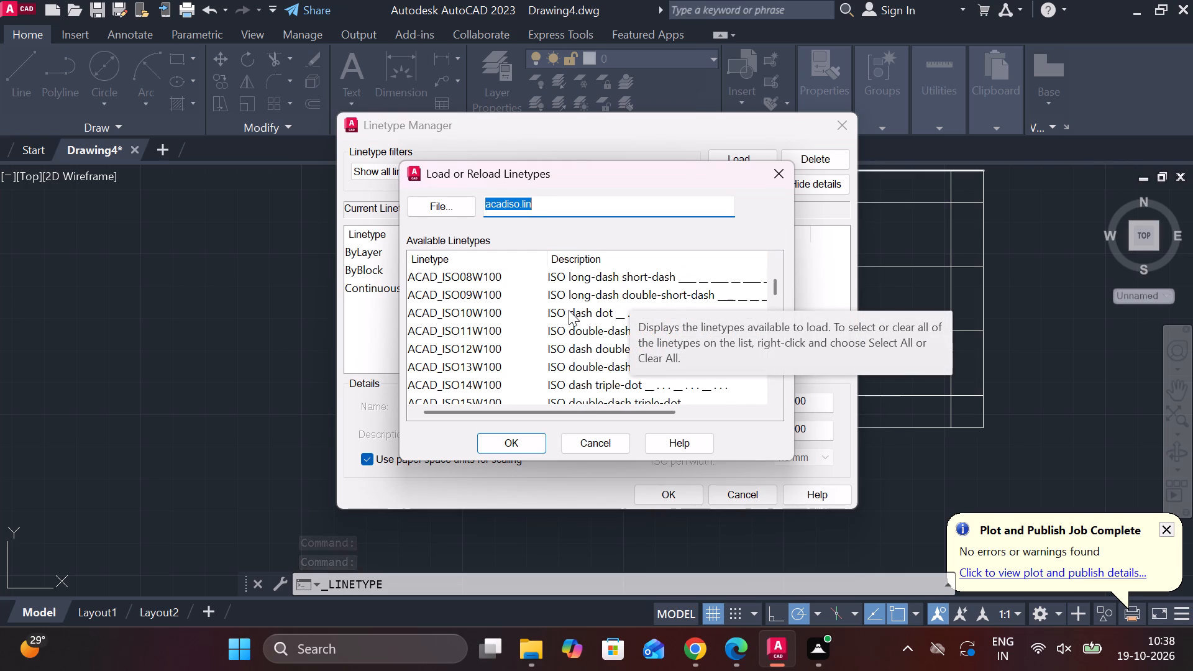
pyautogui.scroll(-4, 546, 347)
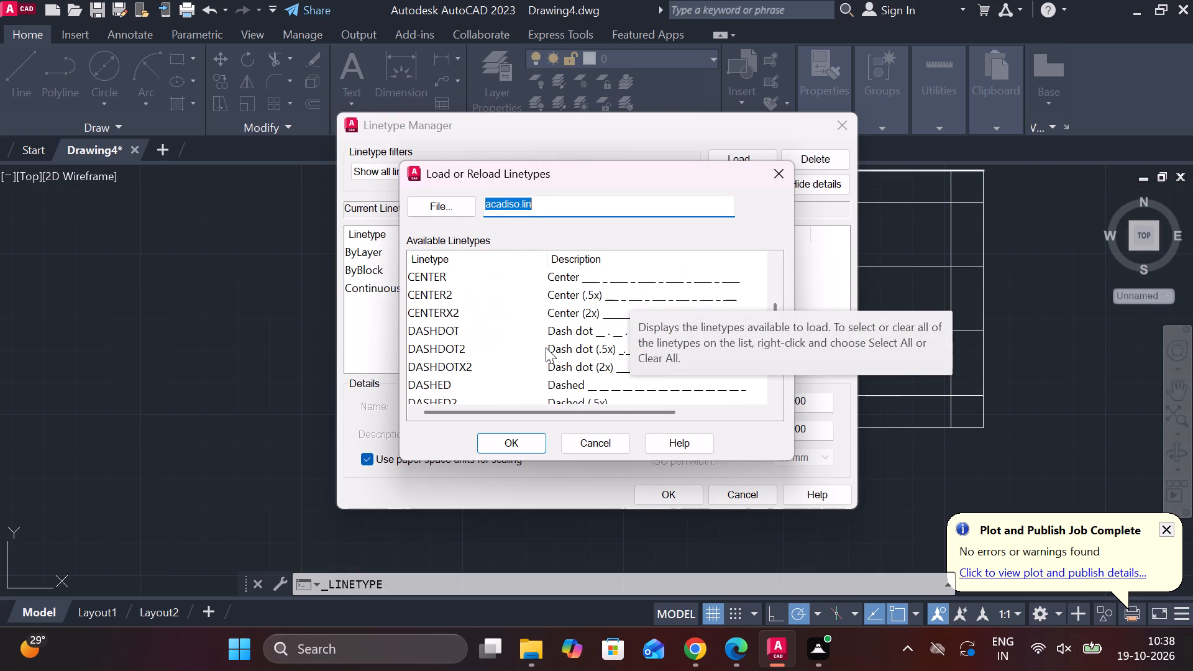
pyautogui.doubleClick(427, 272)
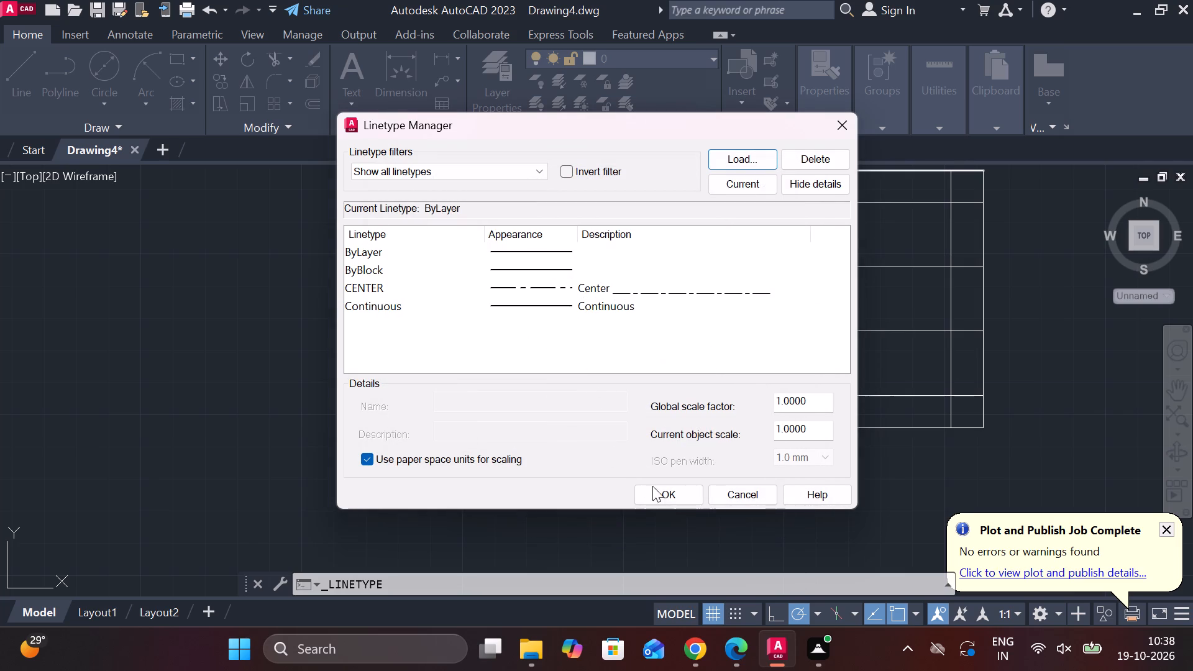
pyautogui.click(668, 495)
# Assign the CENTER linetype to the inner left and inner right vertical lines.
pyautogui.click(549, 293)
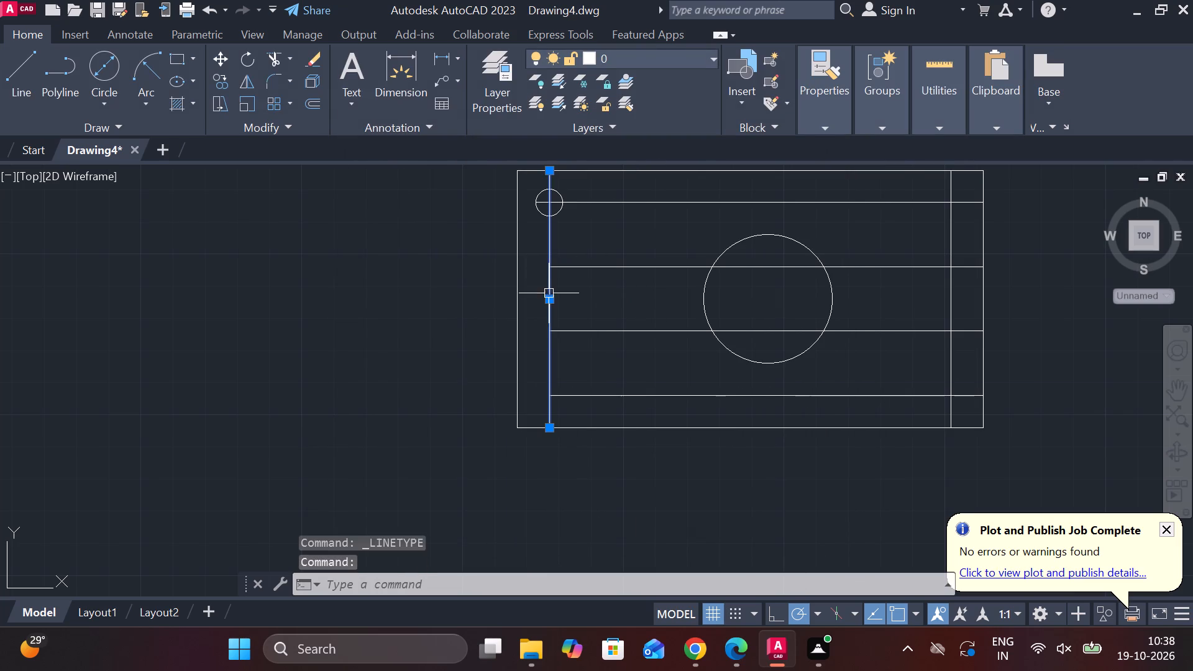
pyautogui.click(949, 301)
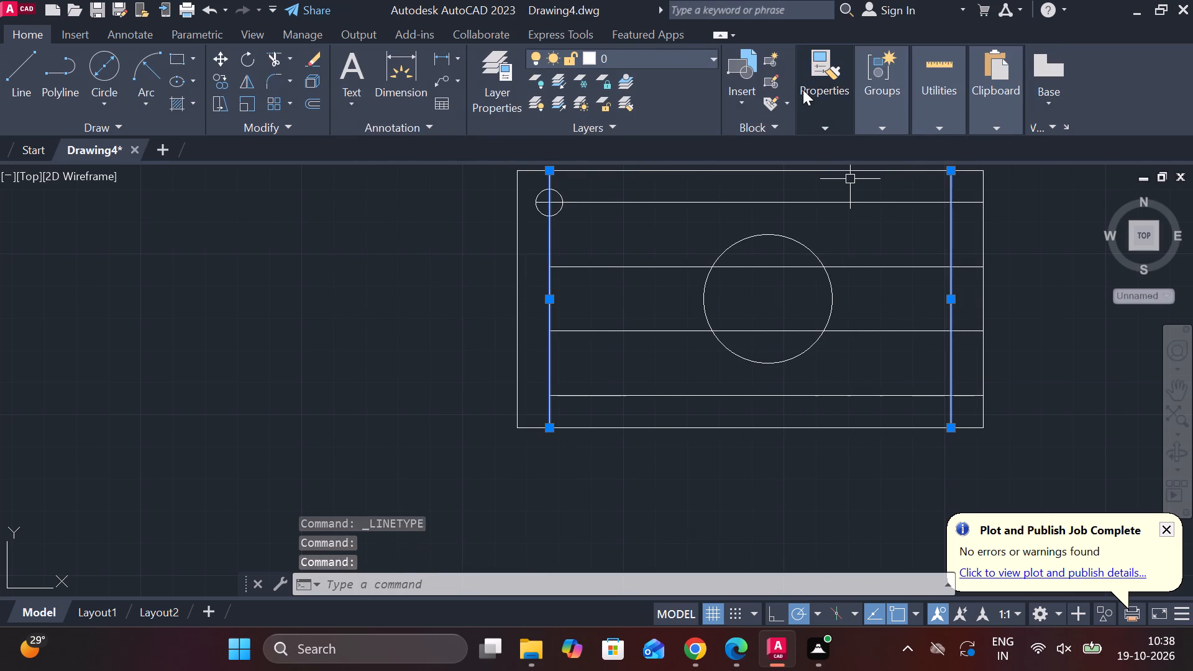
pyautogui.click(821, 124)
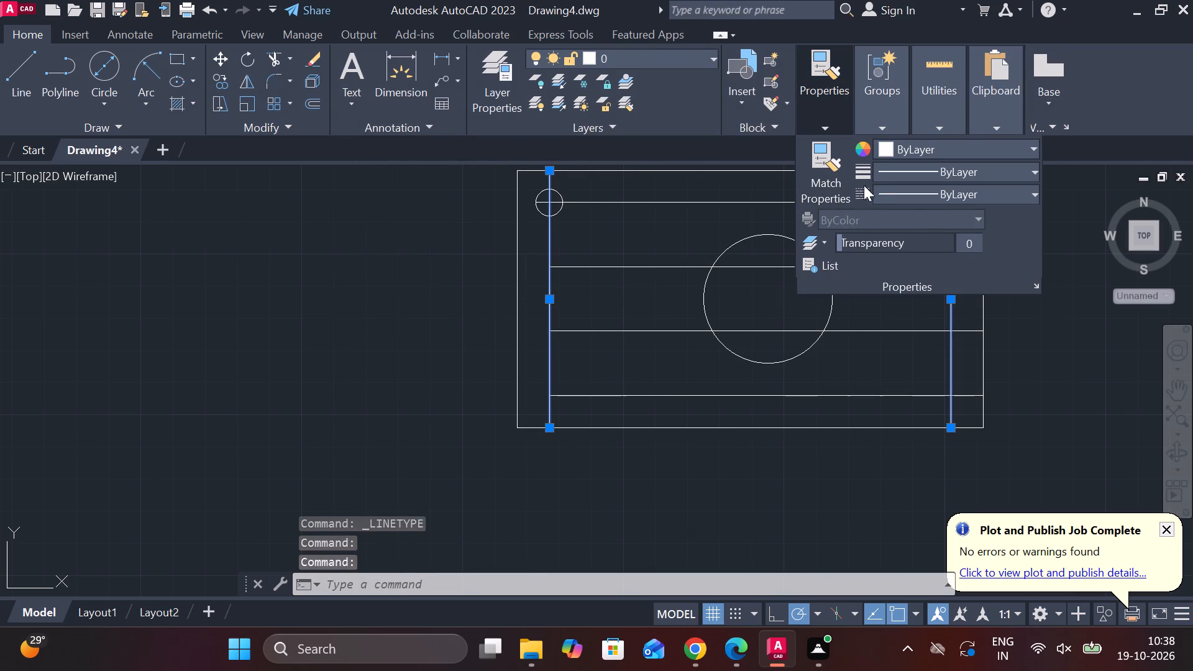
pyautogui.click(914, 191)
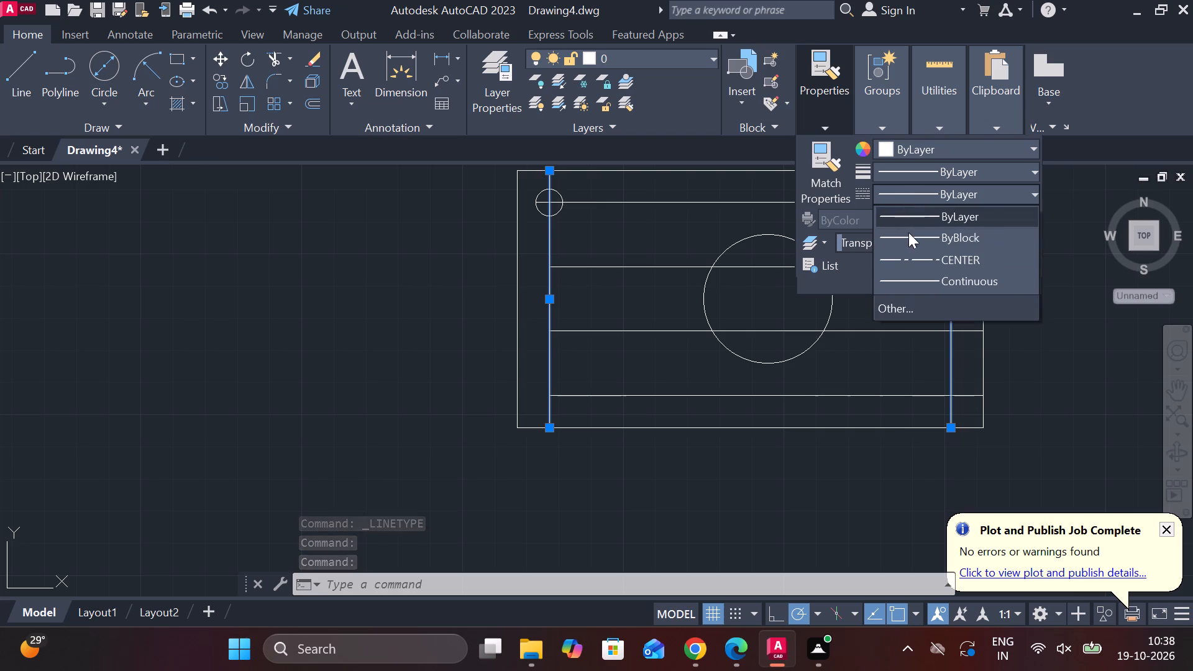
pyautogui.click(908, 257)
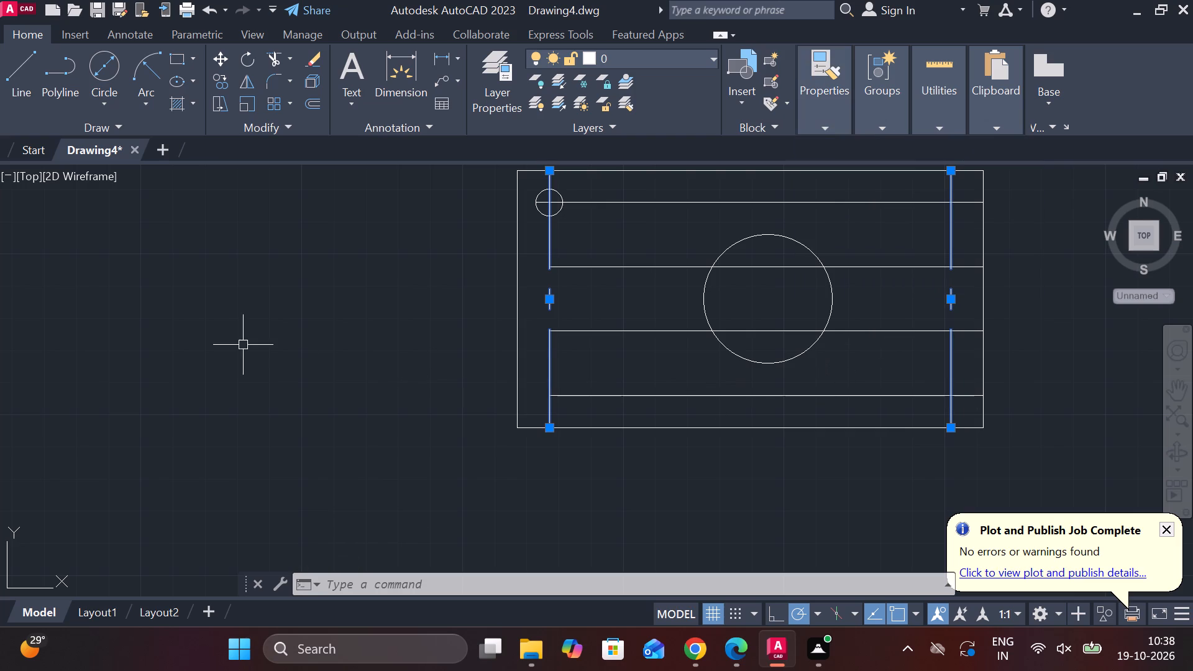
pyautogui.scroll(-1, 243, 345)
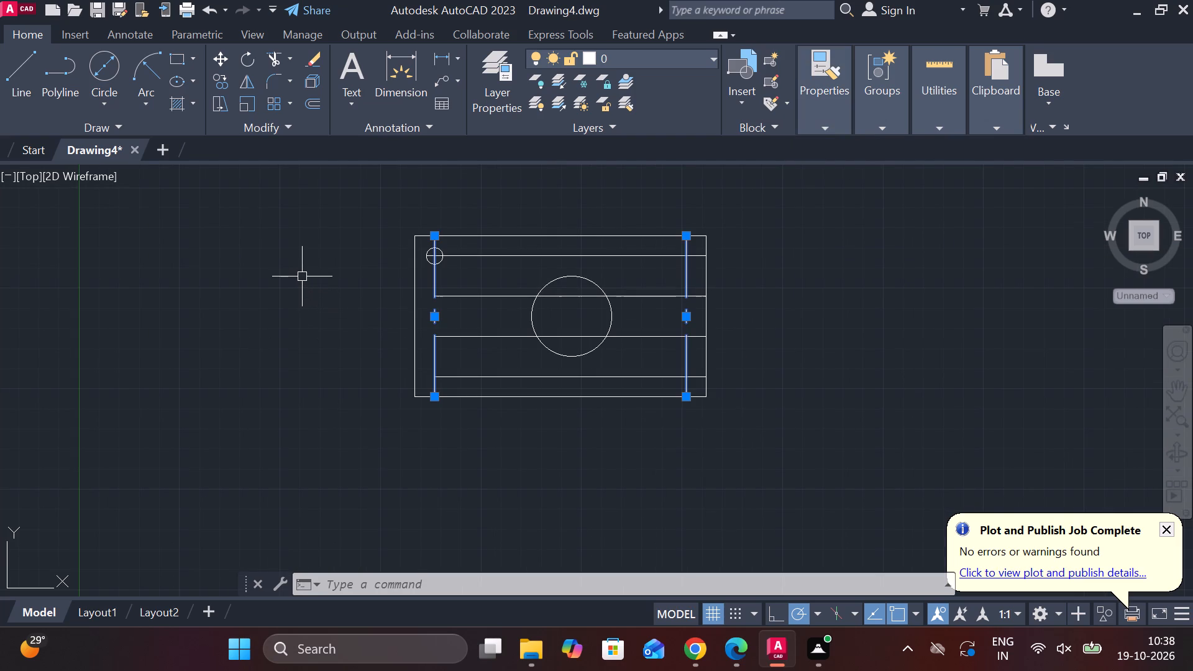
pyautogui.press('Escape')
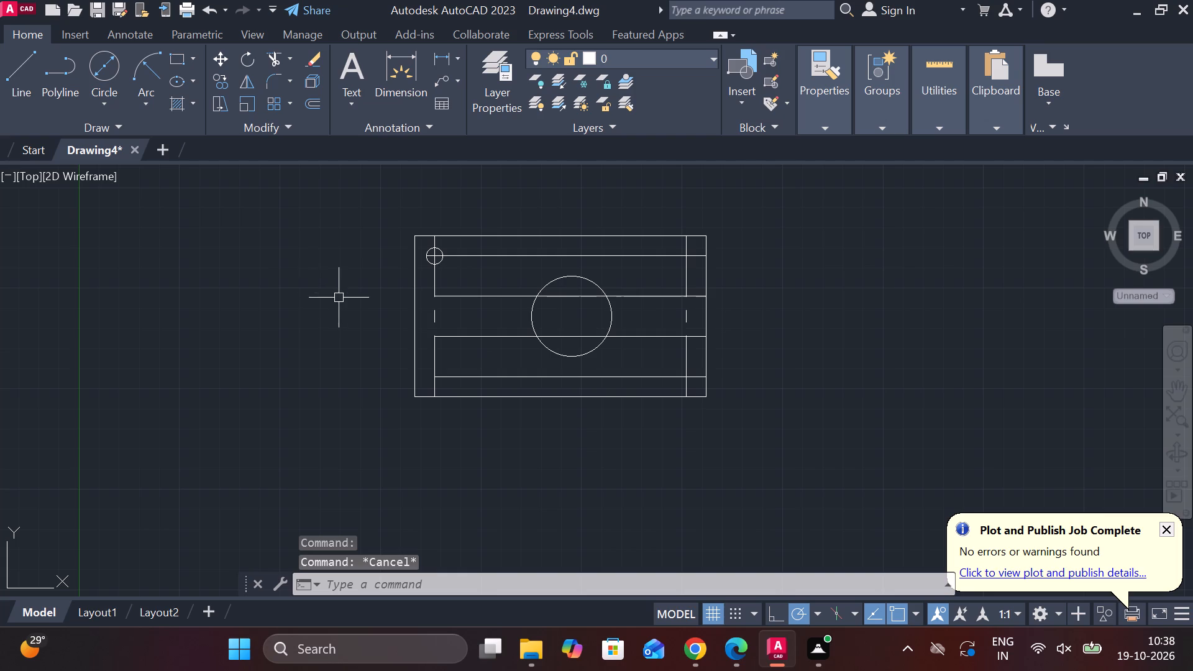
# Add a vertical linear dimension from the plate's top edge to the small hole's centre, placed outside the left edge.
pyautogui.click(448, 62)
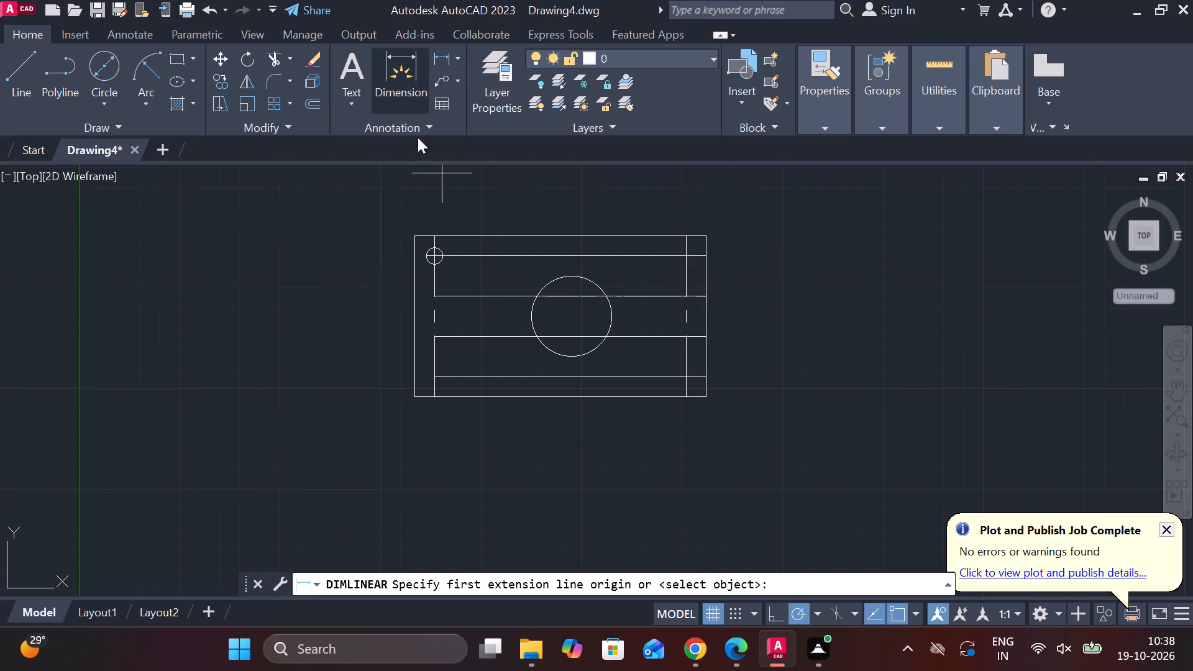
pyautogui.click(437, 230)
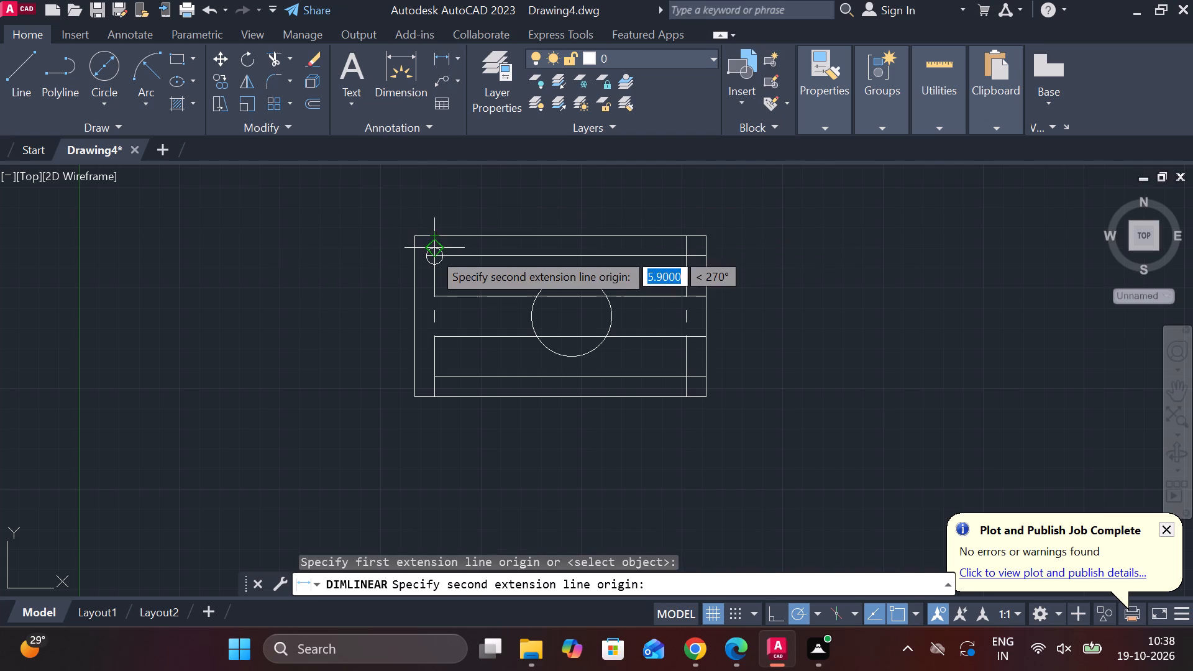
pyautogui.click(432, 257)
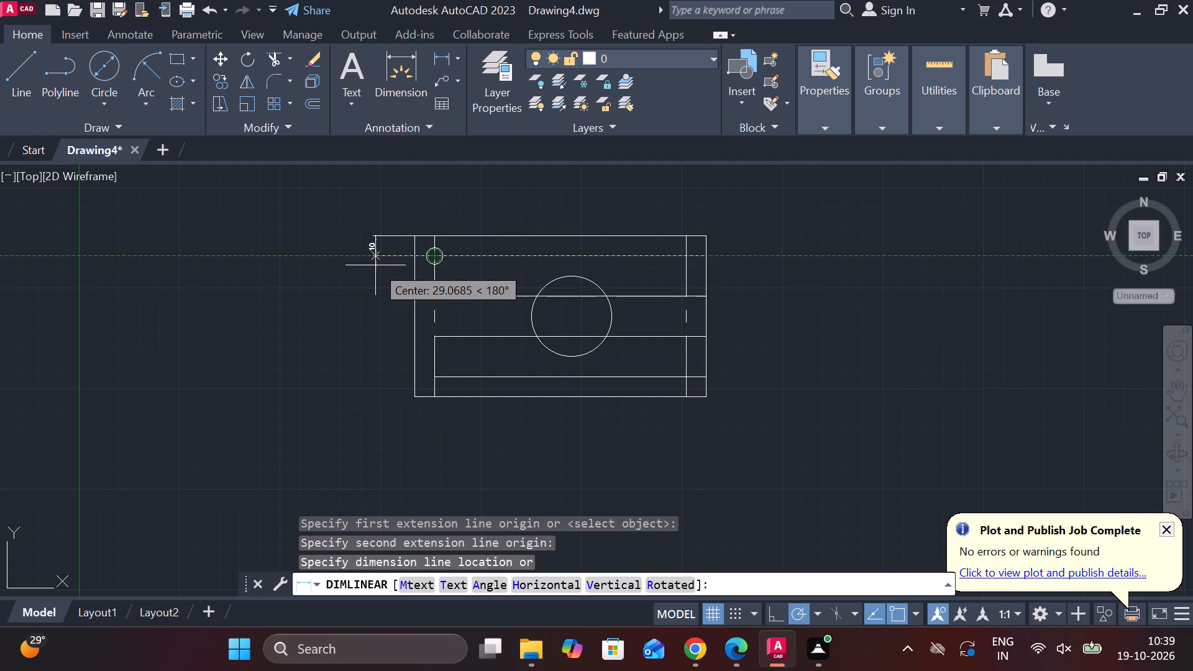
pyautogui.scroll(1, 361, 265)
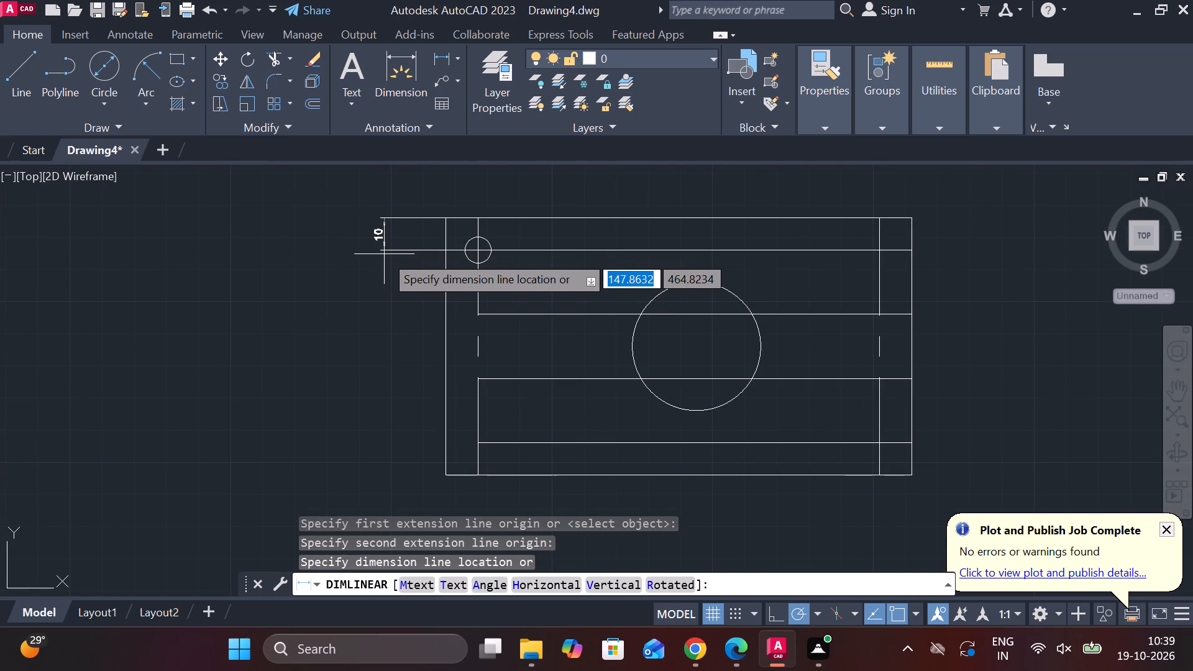
pyautogui.click(384, 254)
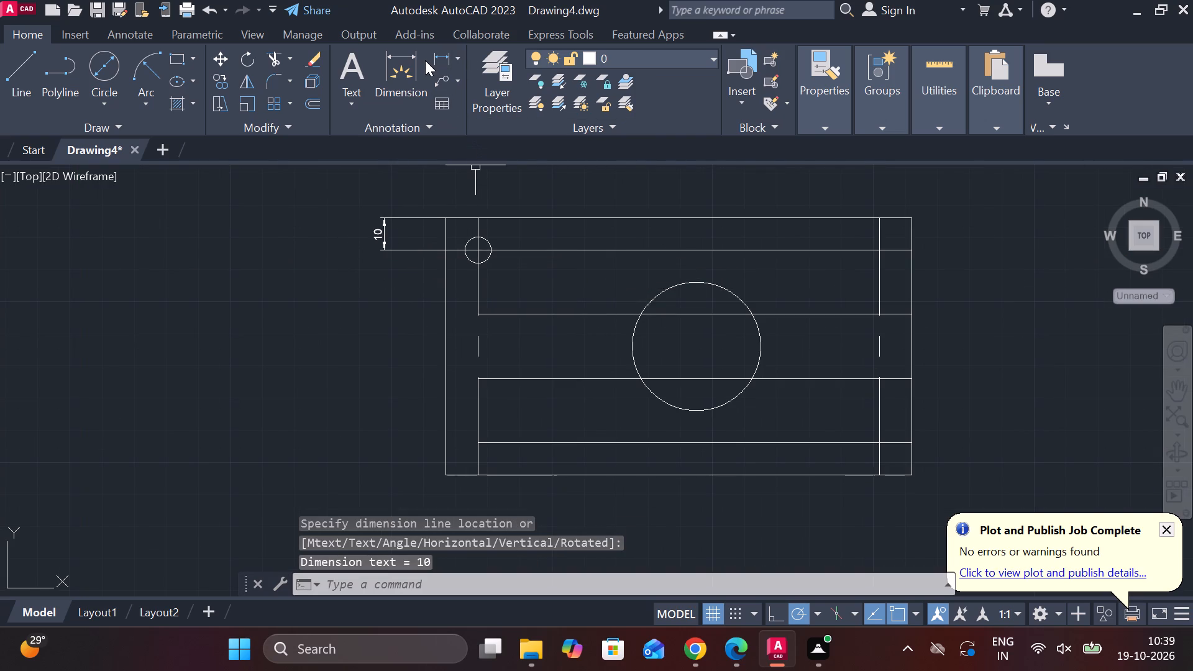
# Add a vertical linear dimension from the small hole's centre to the inner horizontal line below it, placed outside the plate's left edge.
pyautogui.click(436, 60)
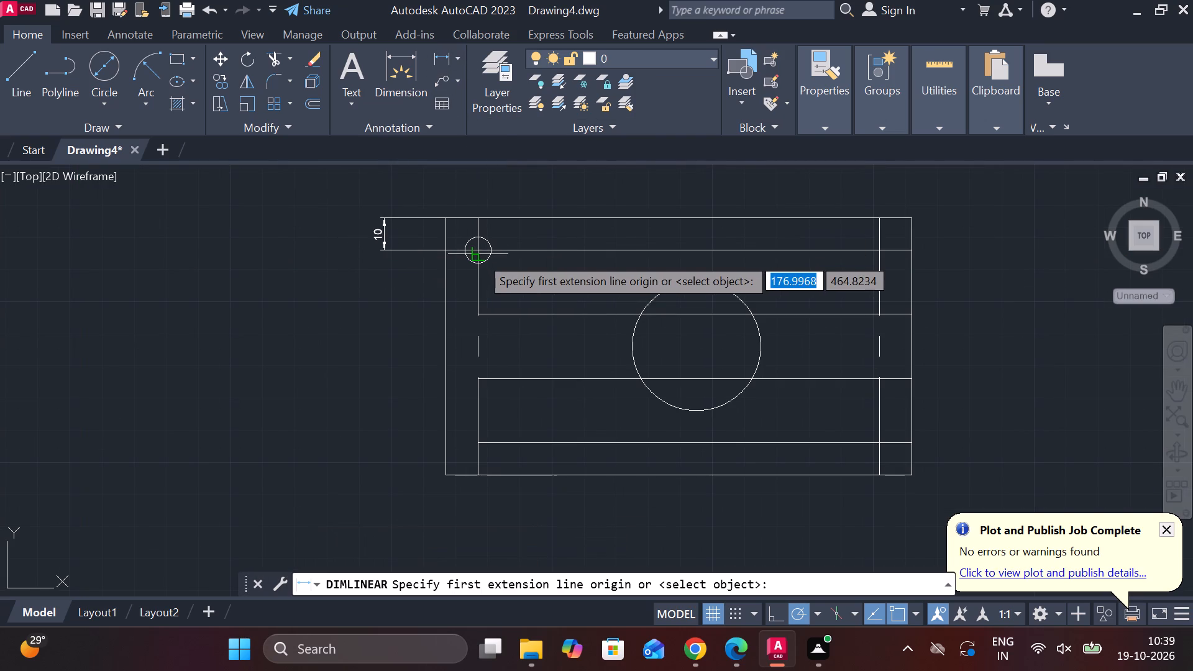
pyautogui.click(482, 249)
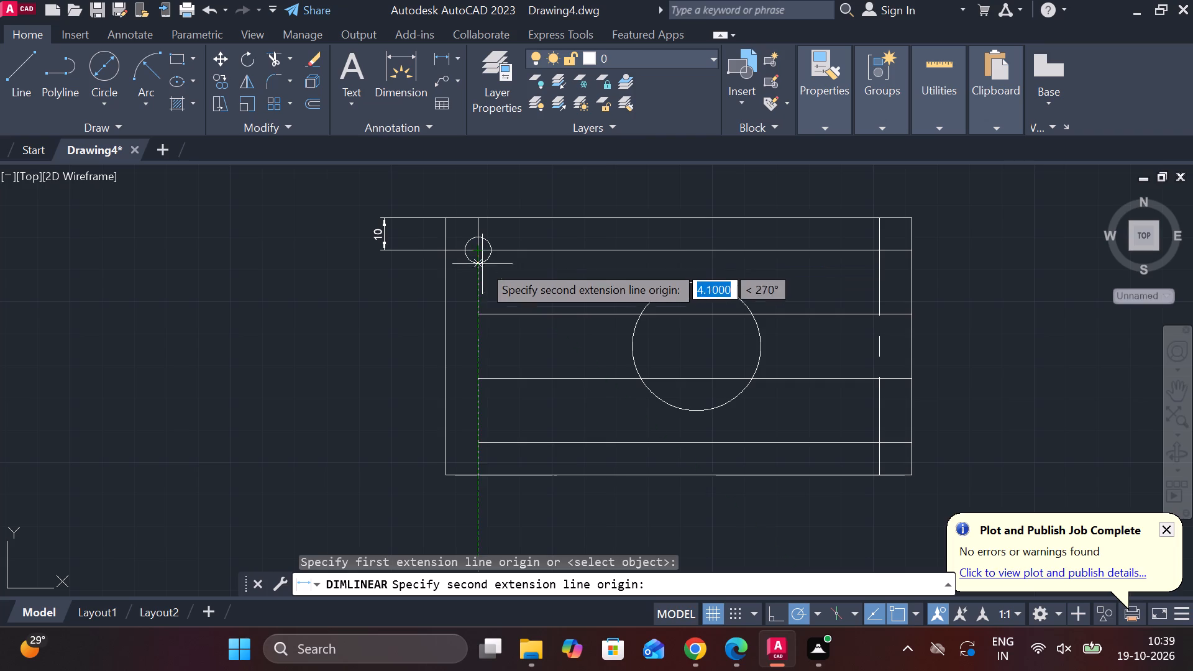
pyautogui.click(480, 309)
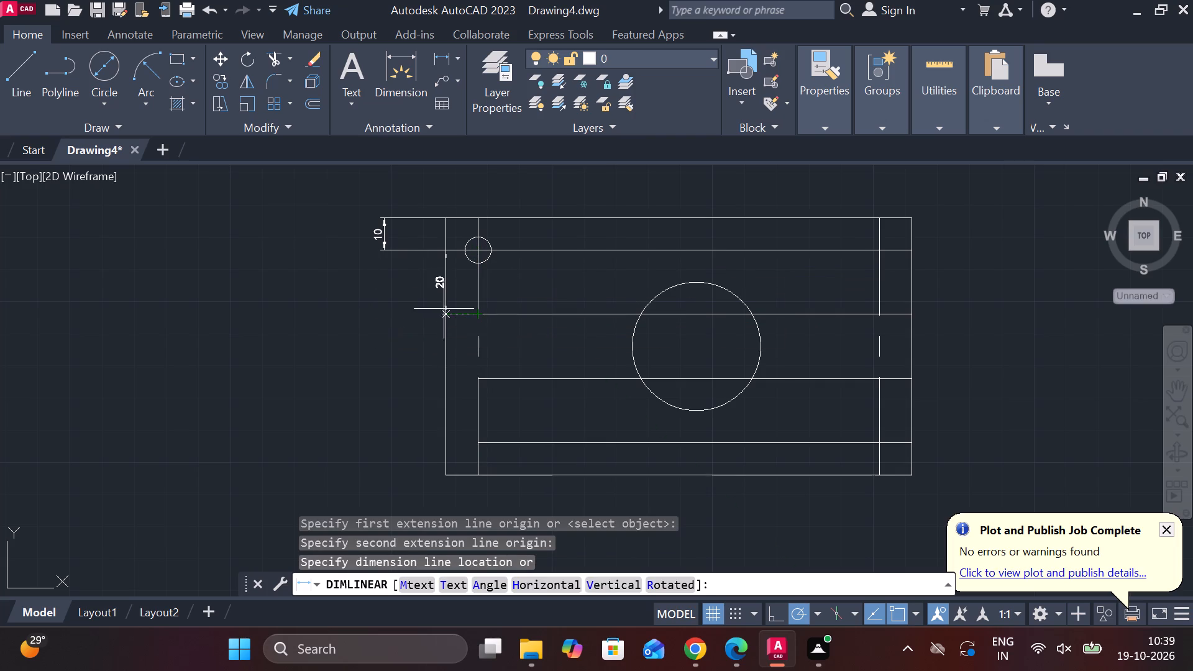
pyautogui.click(393, 313)
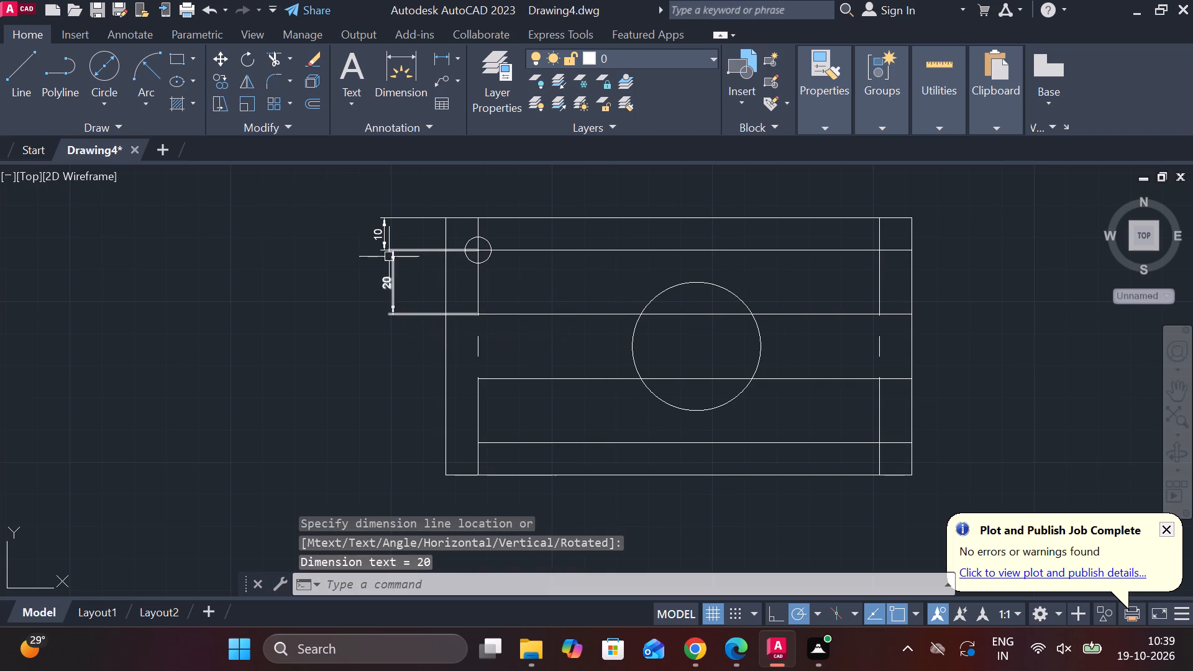
# Shift the top-edge-to-hole dimension closer to the plate, roughly in line with the vertical dimension below it.
pyautogui.click(383, 242)
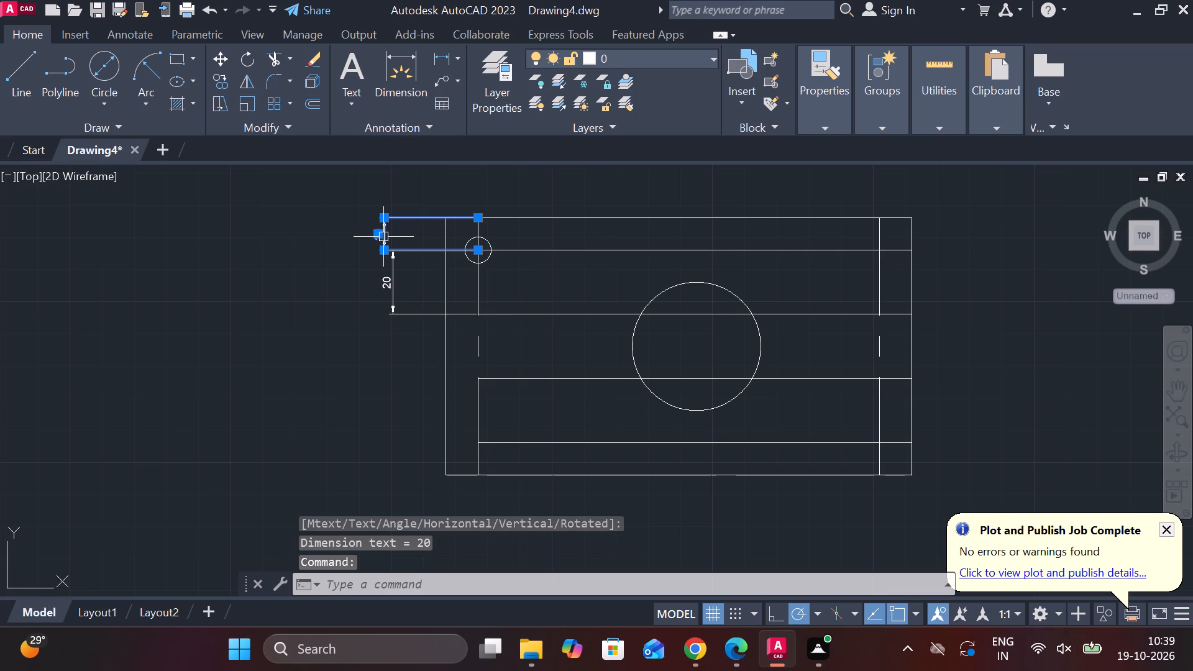
pyautogui.click(382, 237)
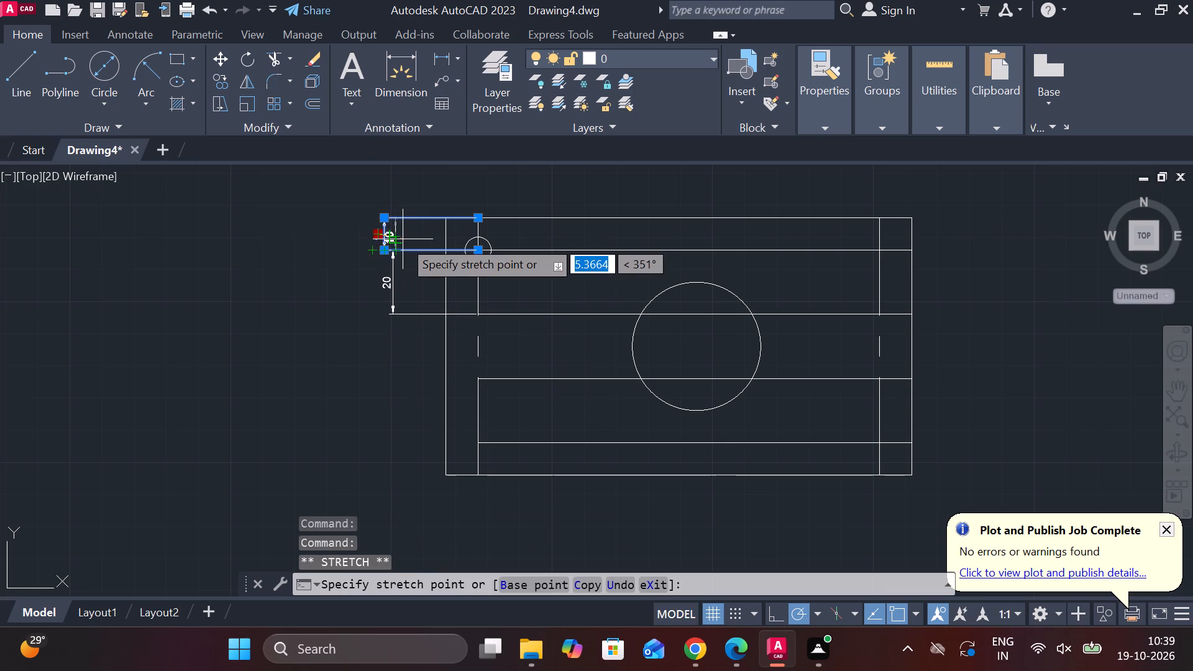
pyautogui.click(400, 239)
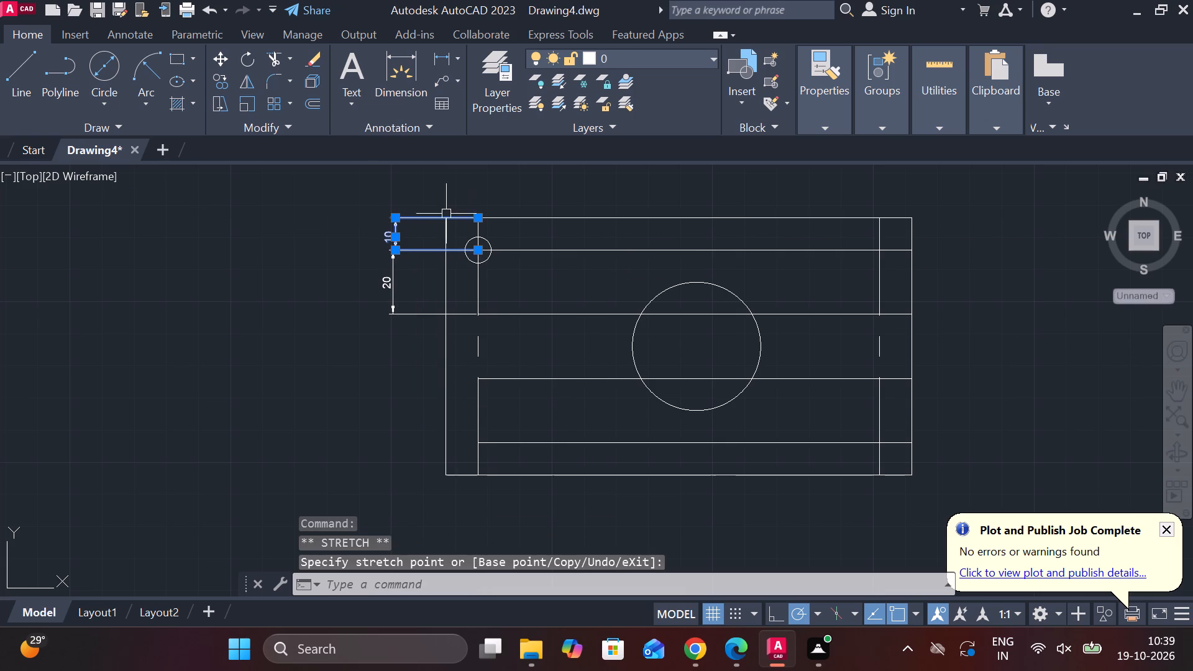
pyautogui.click(392, 240)
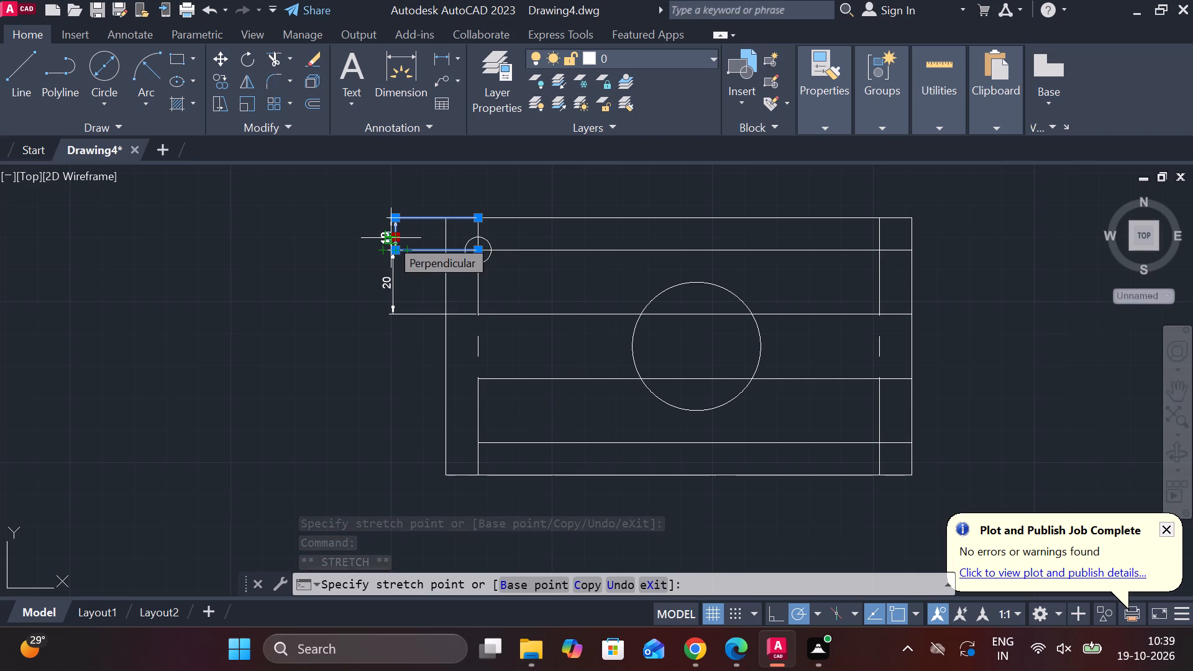
pyautogui.click(391, 238)
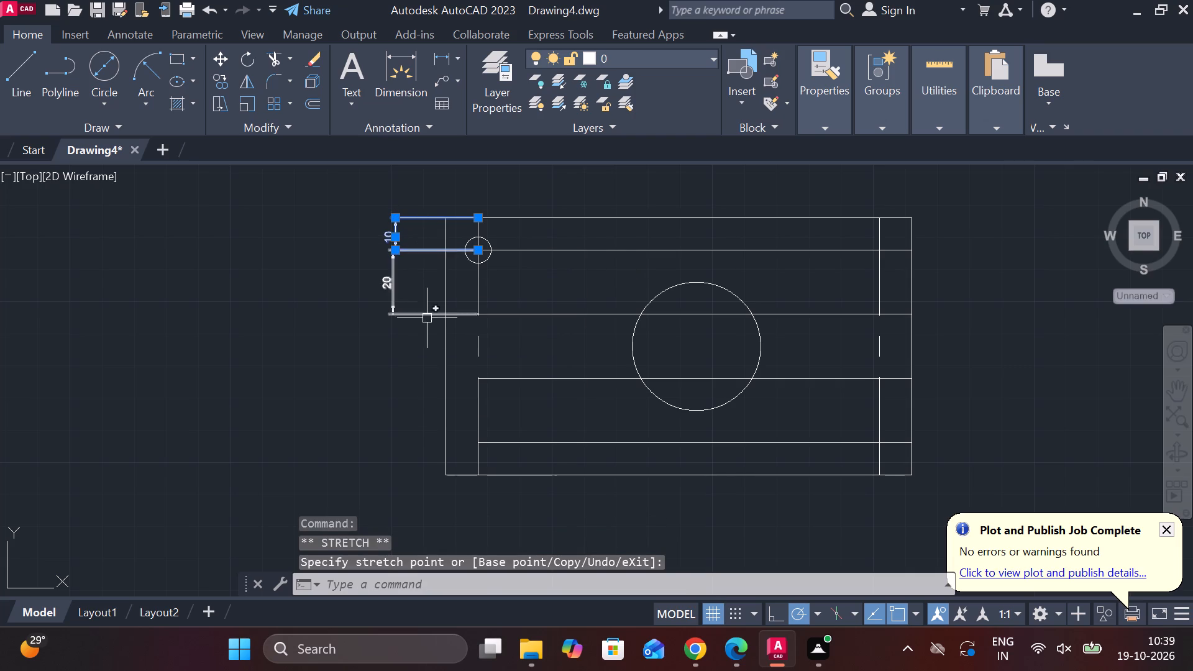
pyautogui.press('Escape')
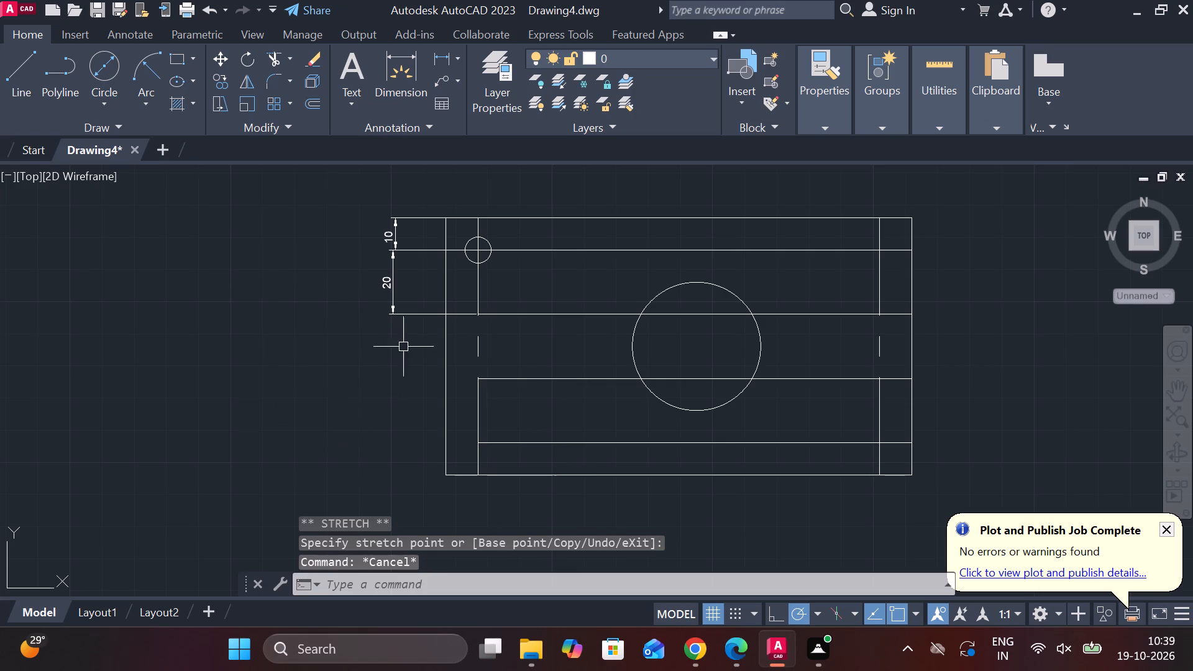
# Add a horizontal linear dimension from the plate's bottom-left corner to the inner left vertical line, placed below the plate.
pyautogui.click(447, 62)
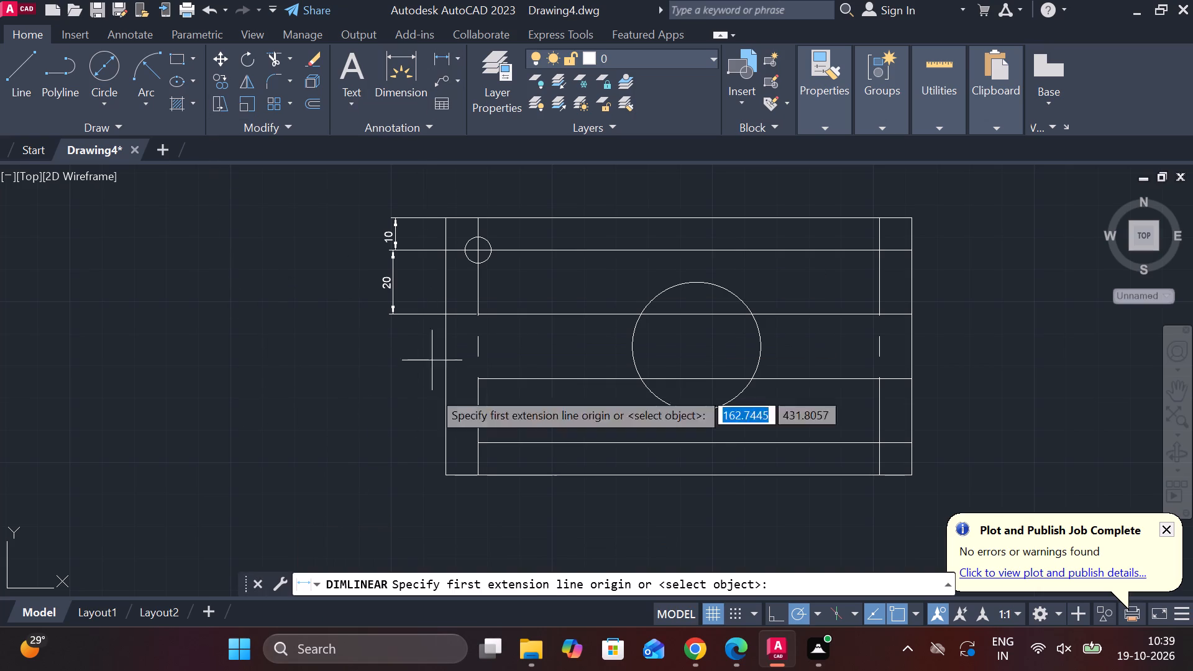
pyautogui.click(444, 471)
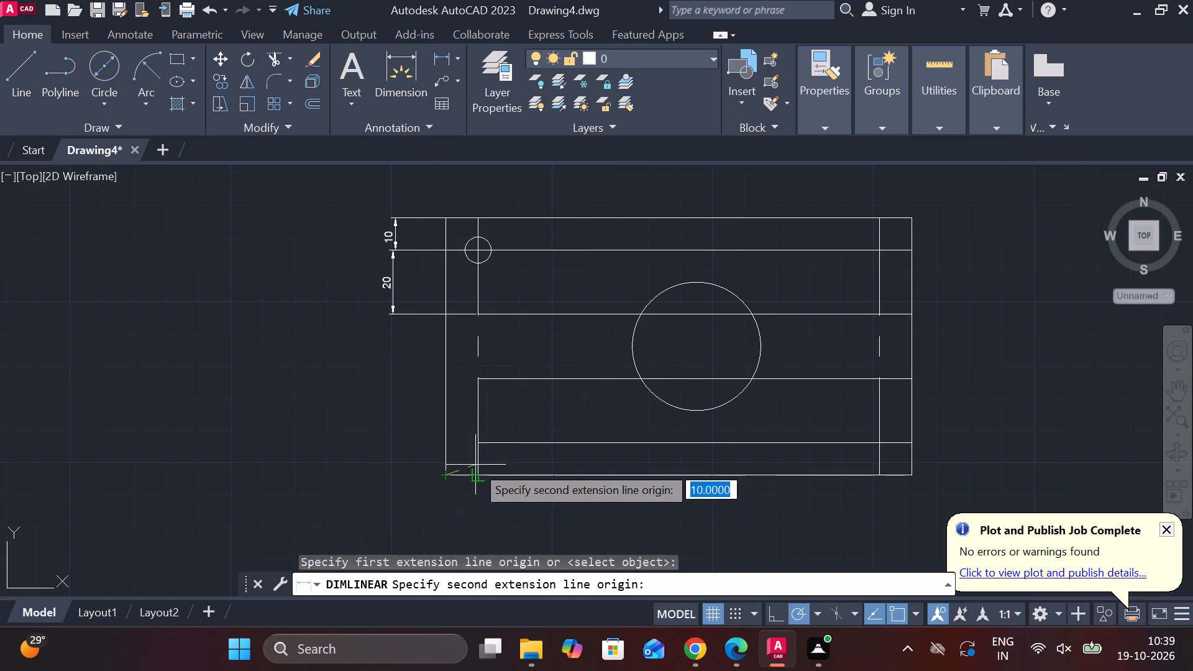
pyautogui.click(475, 474)
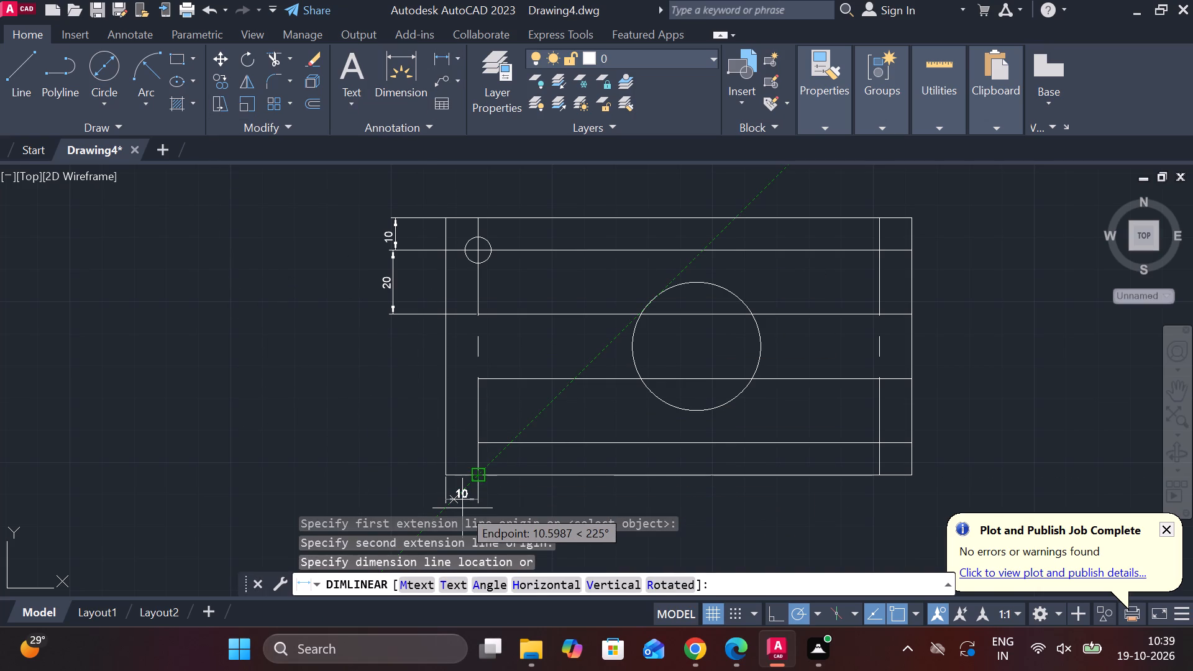
pyautogui.scroll(-1, 462, 508)
pyautogui.scroll(3, 462, 503)
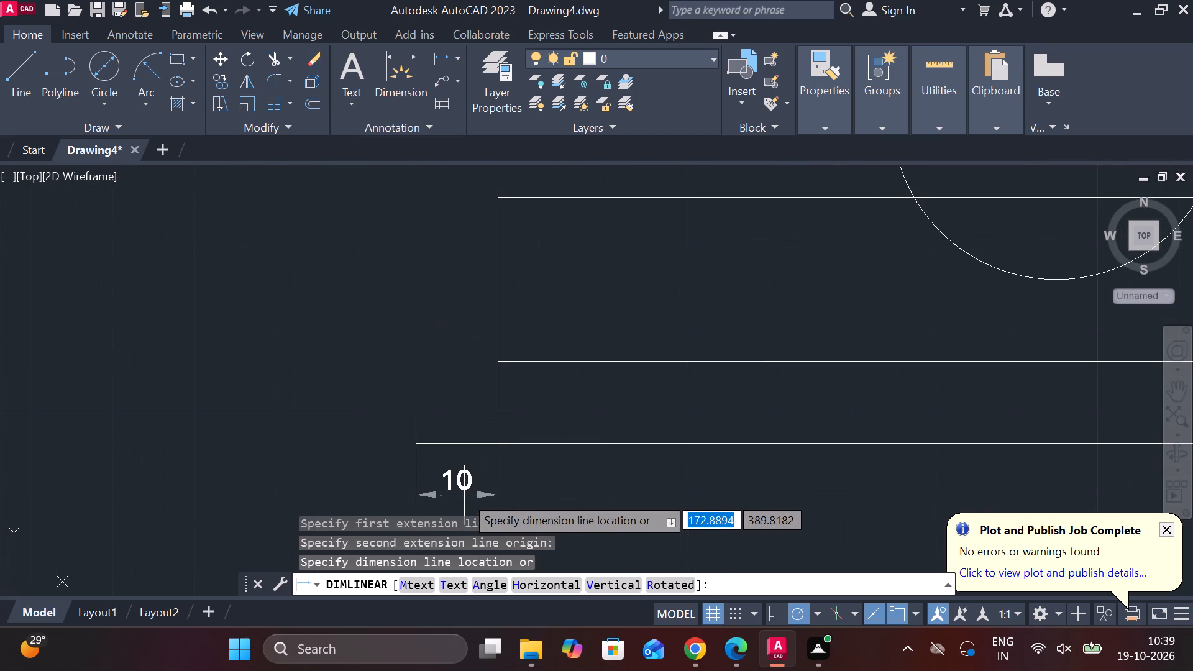
pyautogui.click(465, 491)
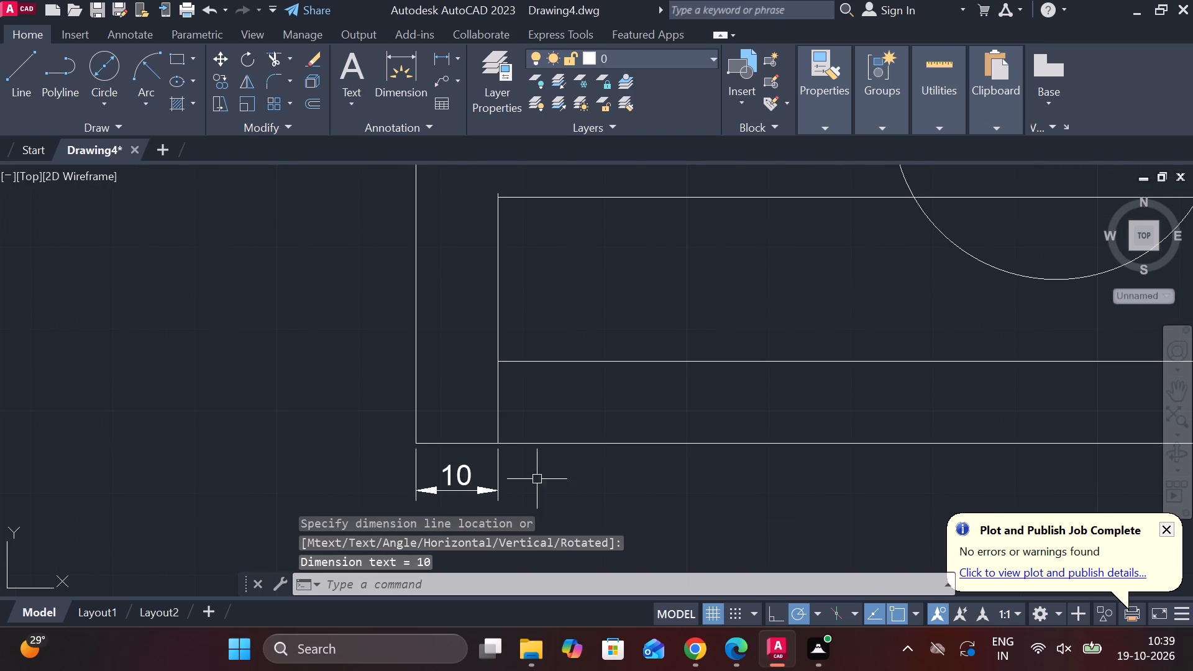
# Add a horizontal linear dimension between the inner left and inner right vertical lines, in line with the short dimension below the plate.
pyautogui.scroll(-2, 541, 478)
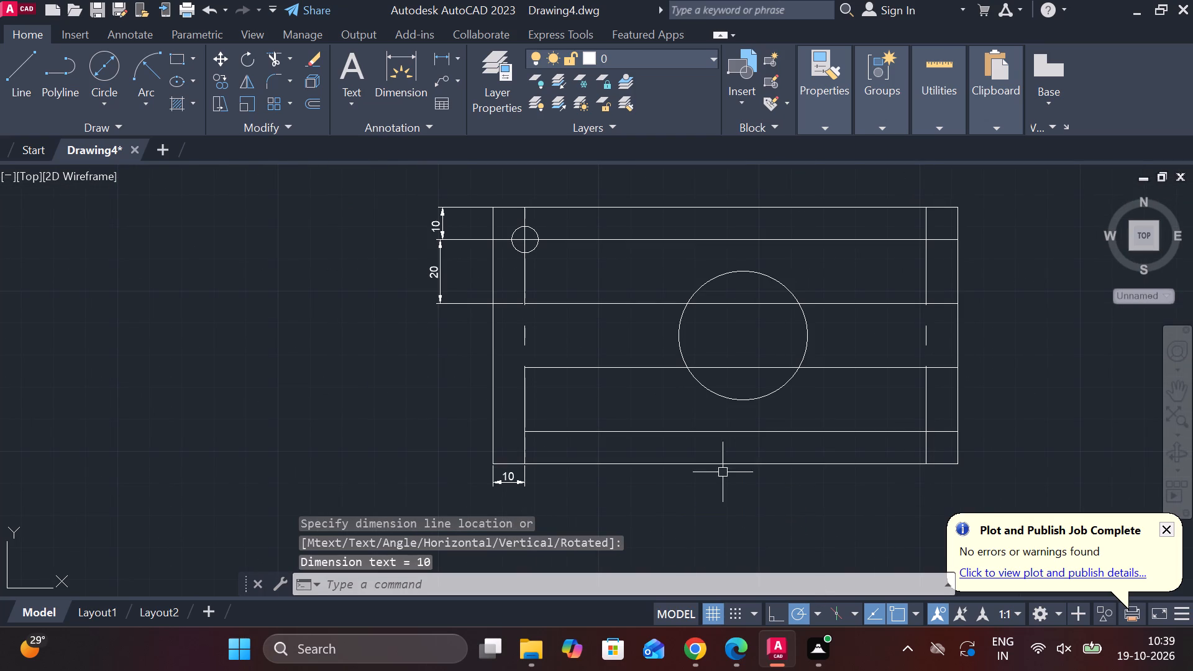
pyautogui.click(439, 64)
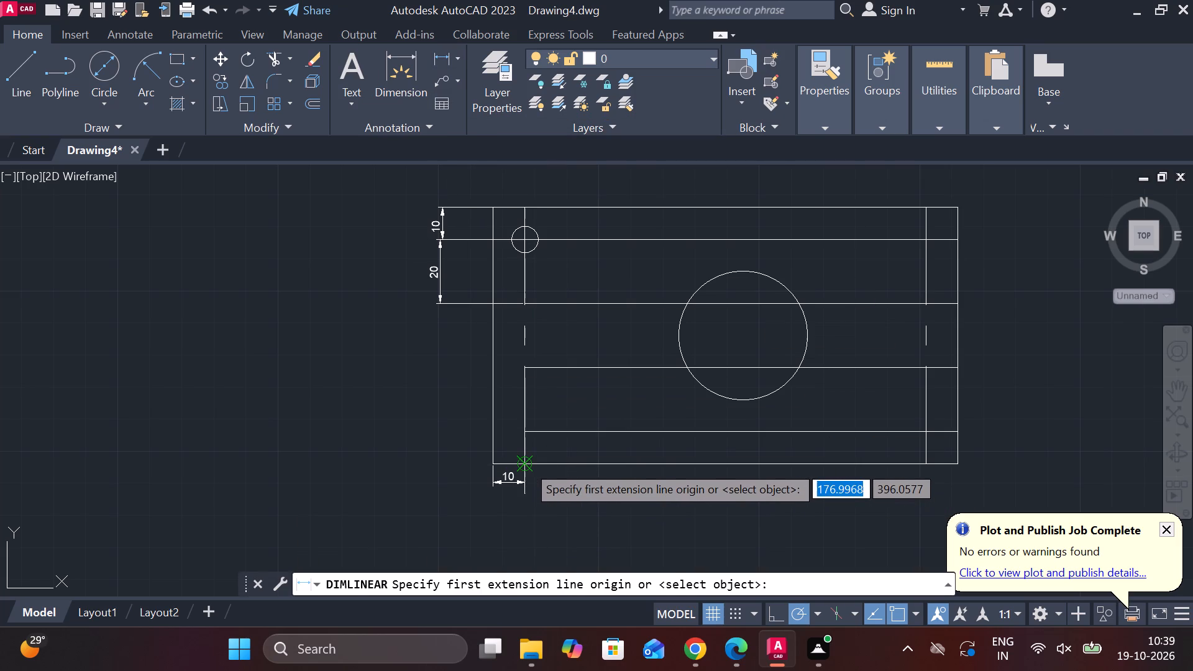
pyautogui.click(529, 464)
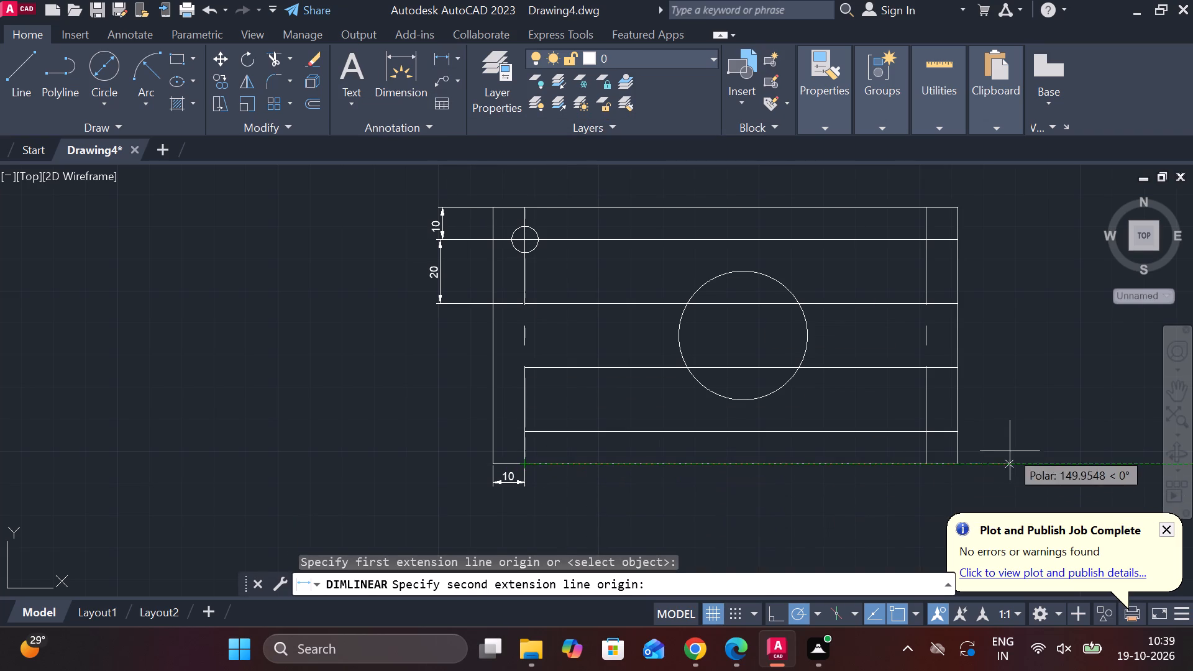
pyautogui.click(924, 463)
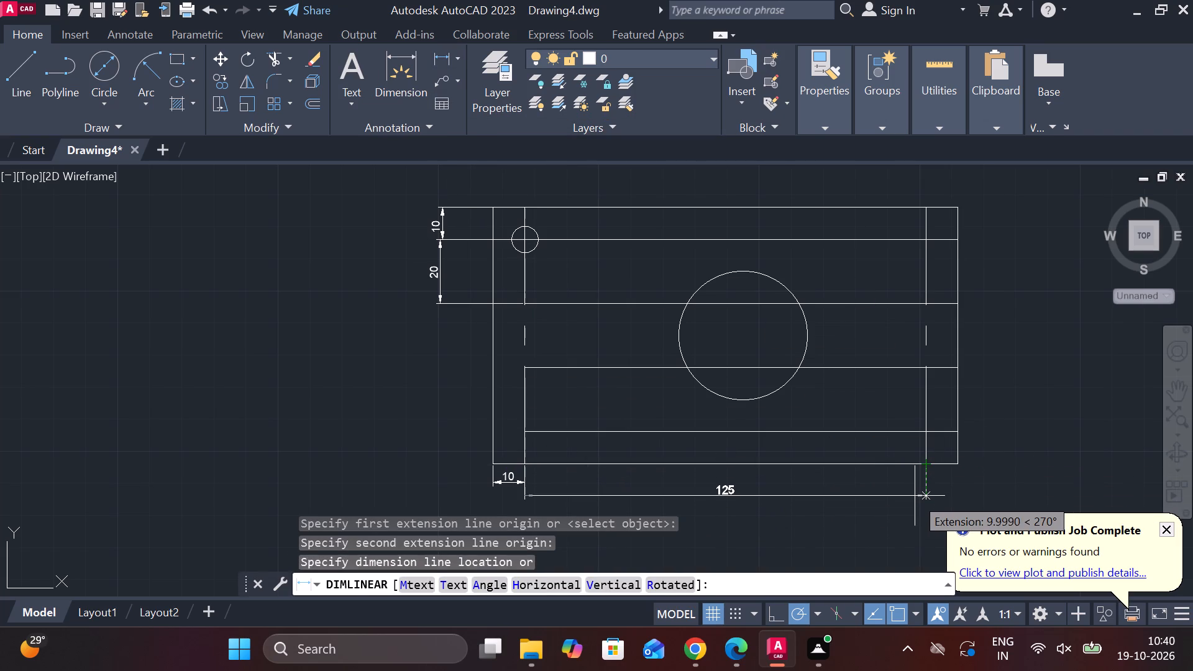
pyautogui.click(915, 482)
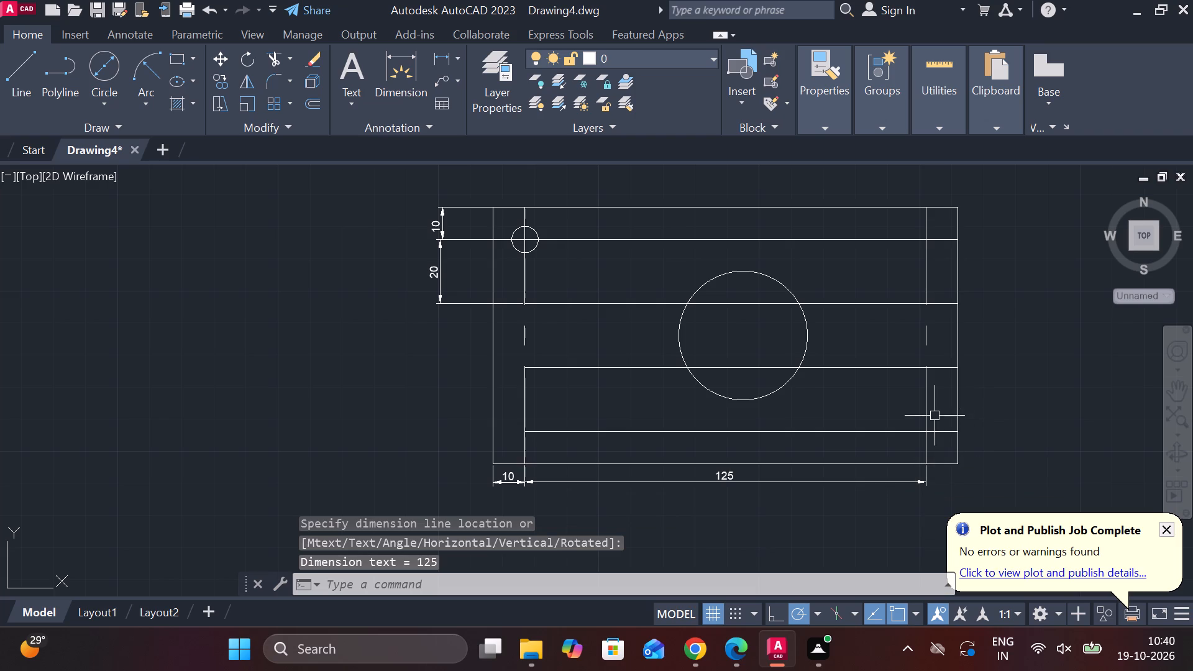
# Move both horizontal dimensions farther below the plate's bottom edge, keeping them in line with each other.
pyautogui.click(736, 477)
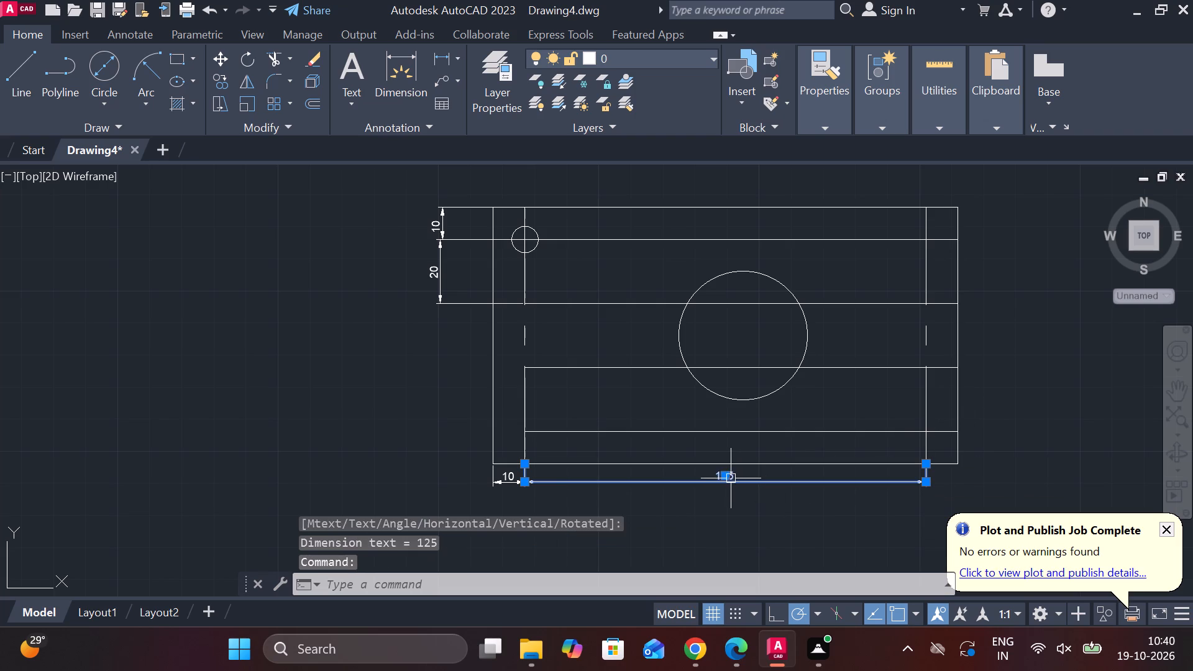
pyautogui.click(723, 478)
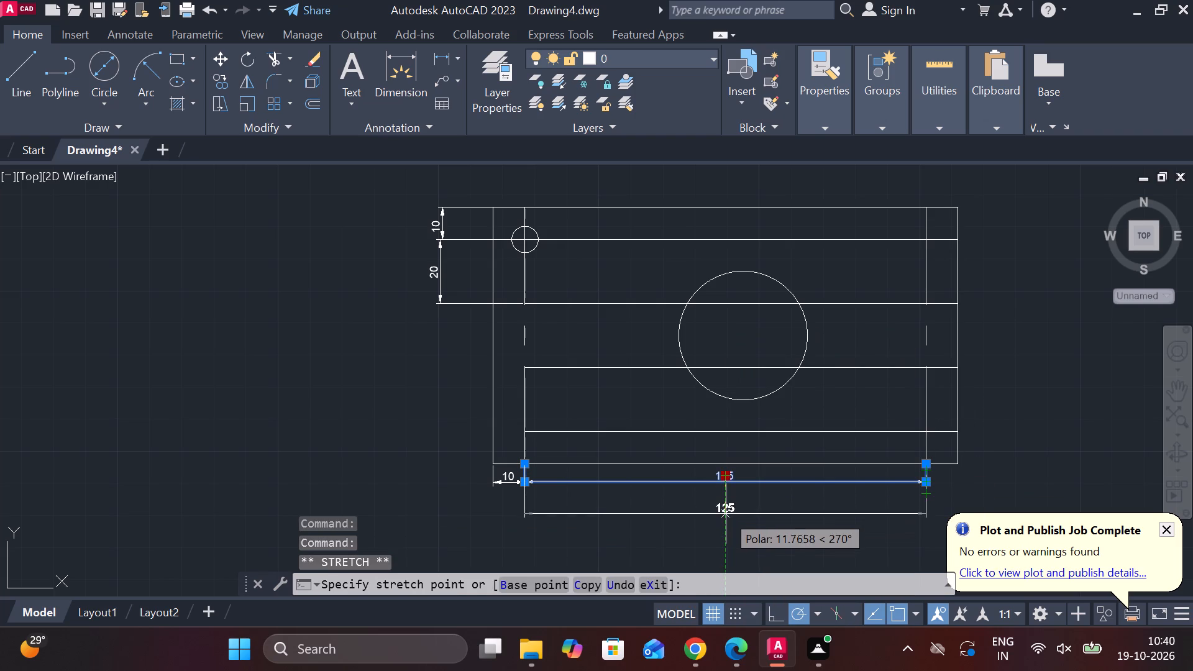
pyautogui.click(731, 512)
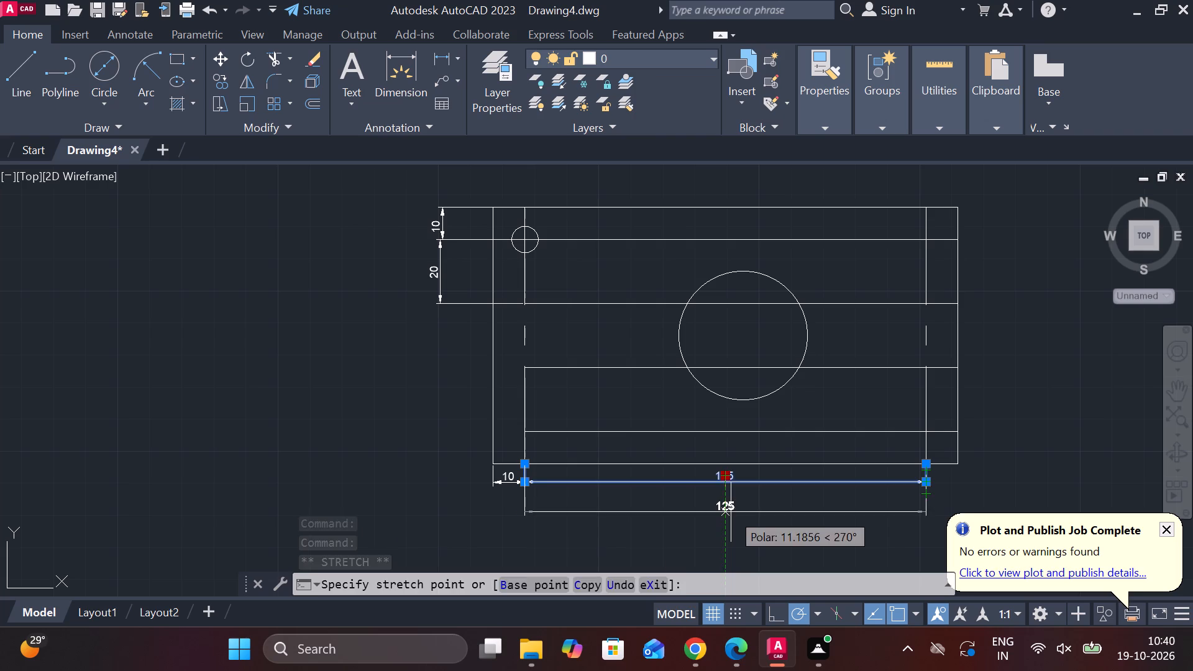
pyautogui.click(508, 478)
pyautogui.click(511, 478)
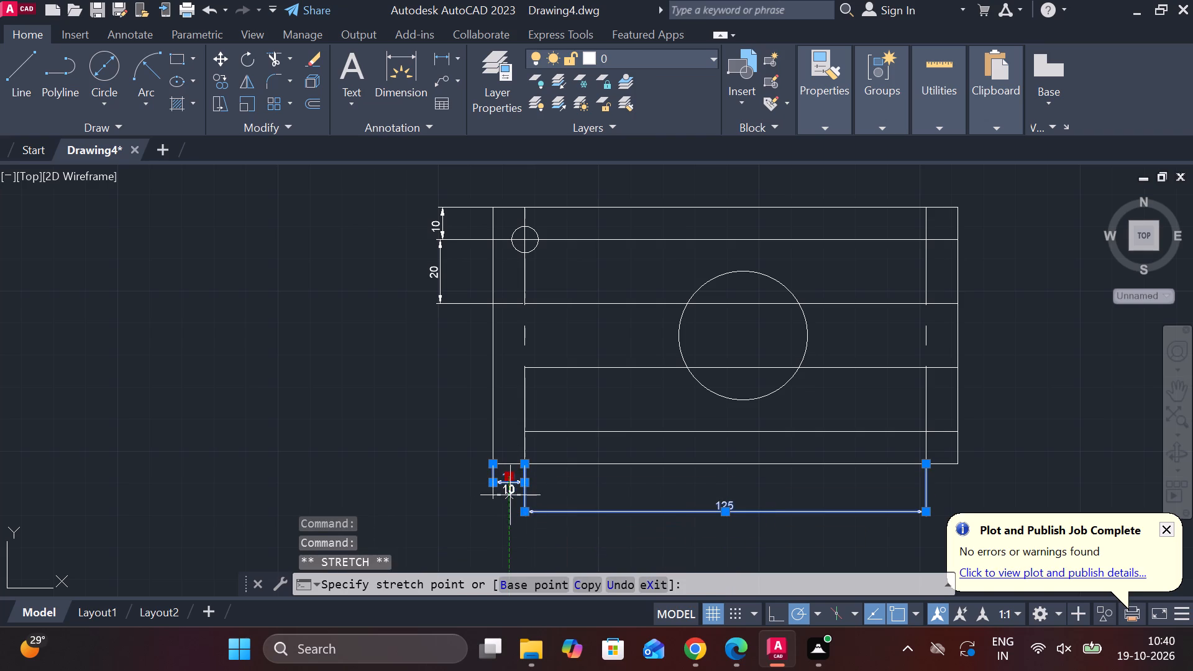
pyautogui.click(510, 513)
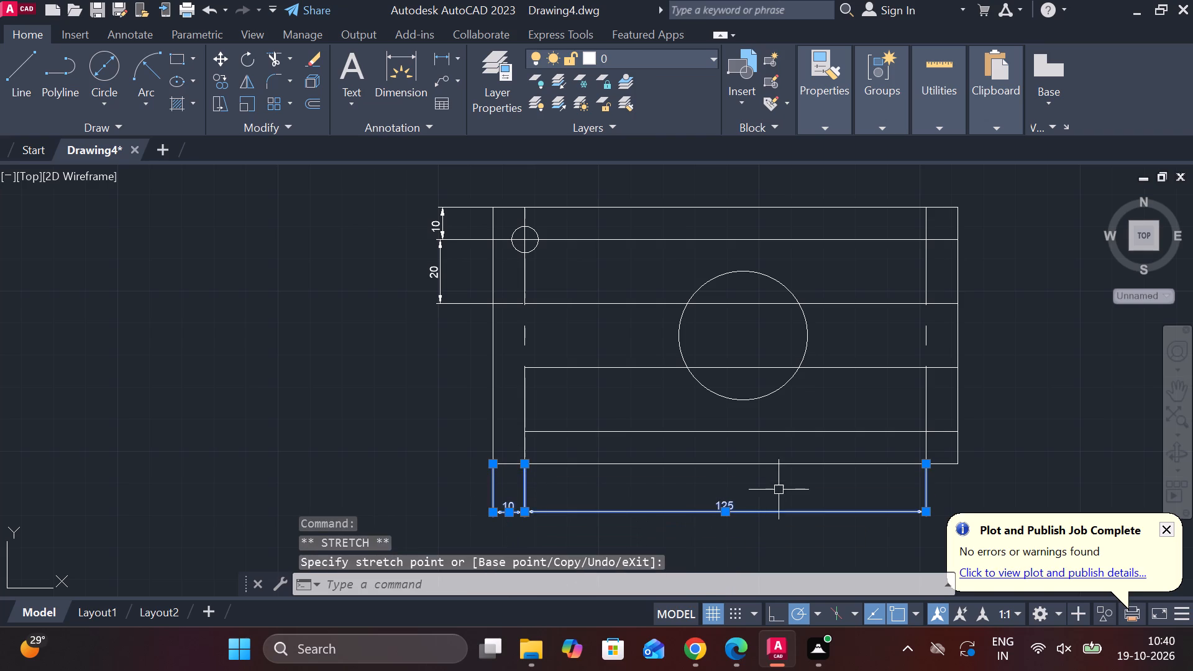
pyautogui.press('Escape')
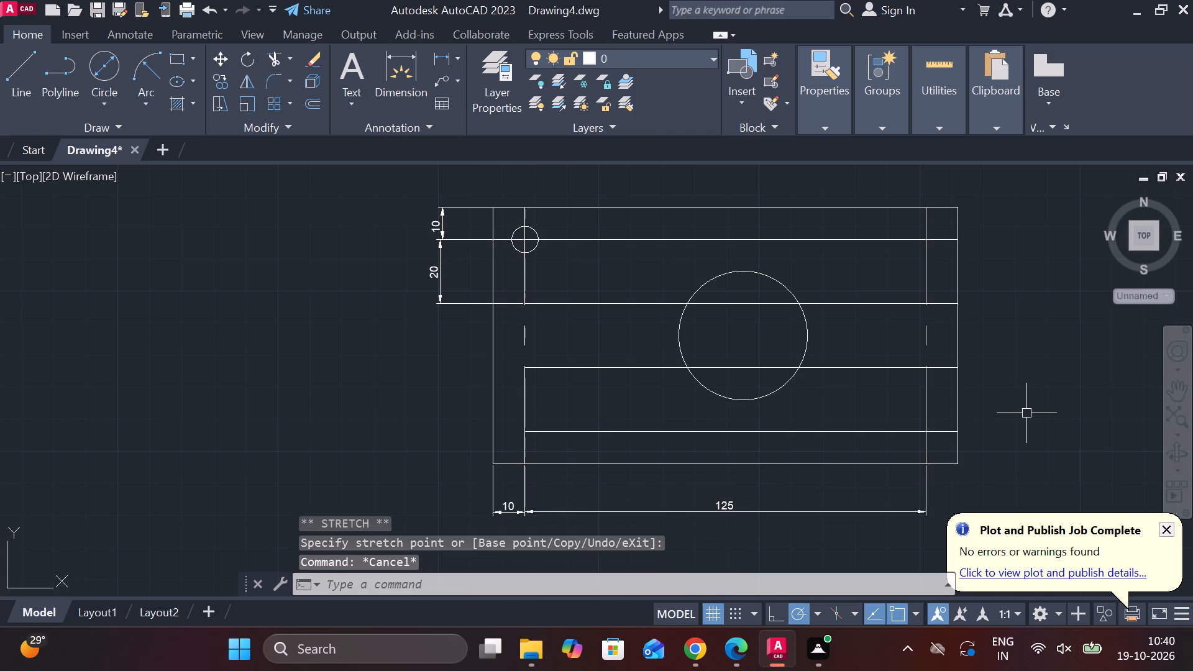
# Add a linear dimension for the plate's overall width between its bottom corners, placed below the other two horizontal dimensions.
pyautogui.scroll(-2, 1007, 454)
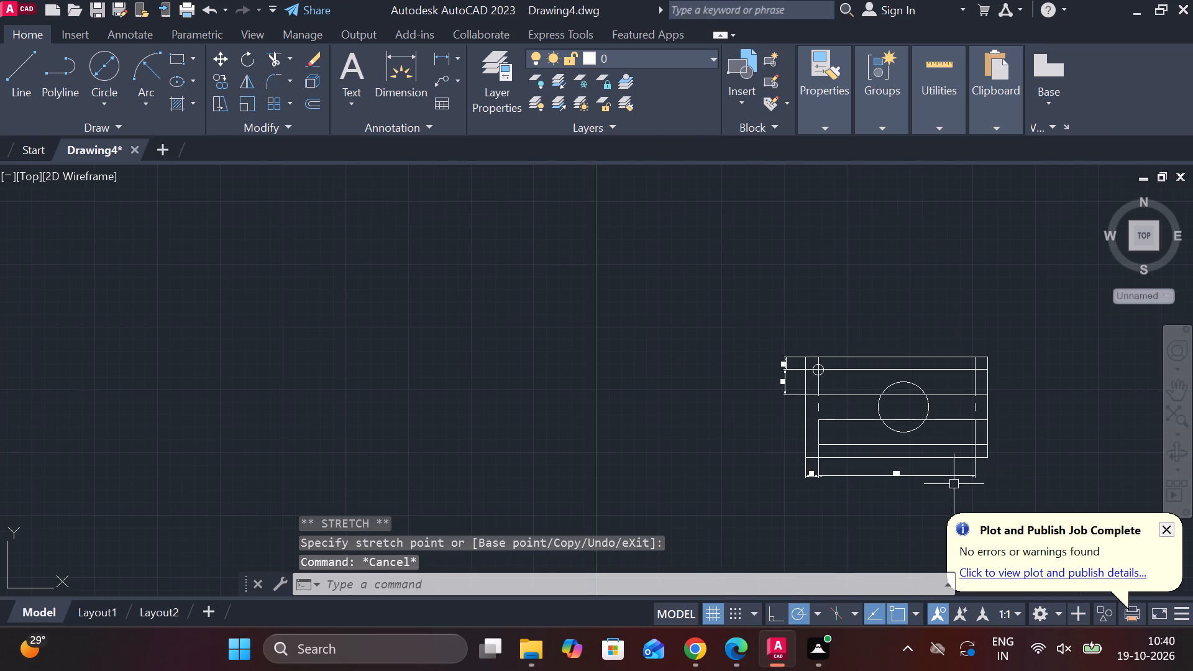
pyautogui.scroll(-1, 593, 444)
pyautogui.scroll(3, 698, 494)
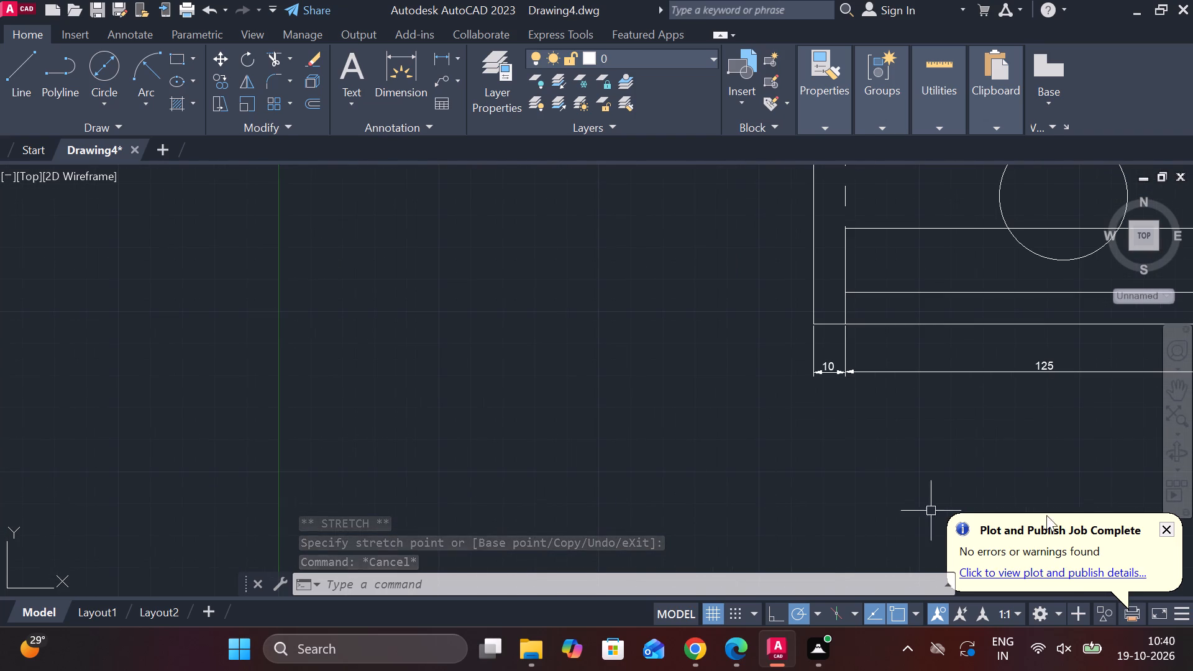
pyautogui.scroll(-2, 1091, 476)
pyautogui.scroll(-3, 872, 310)
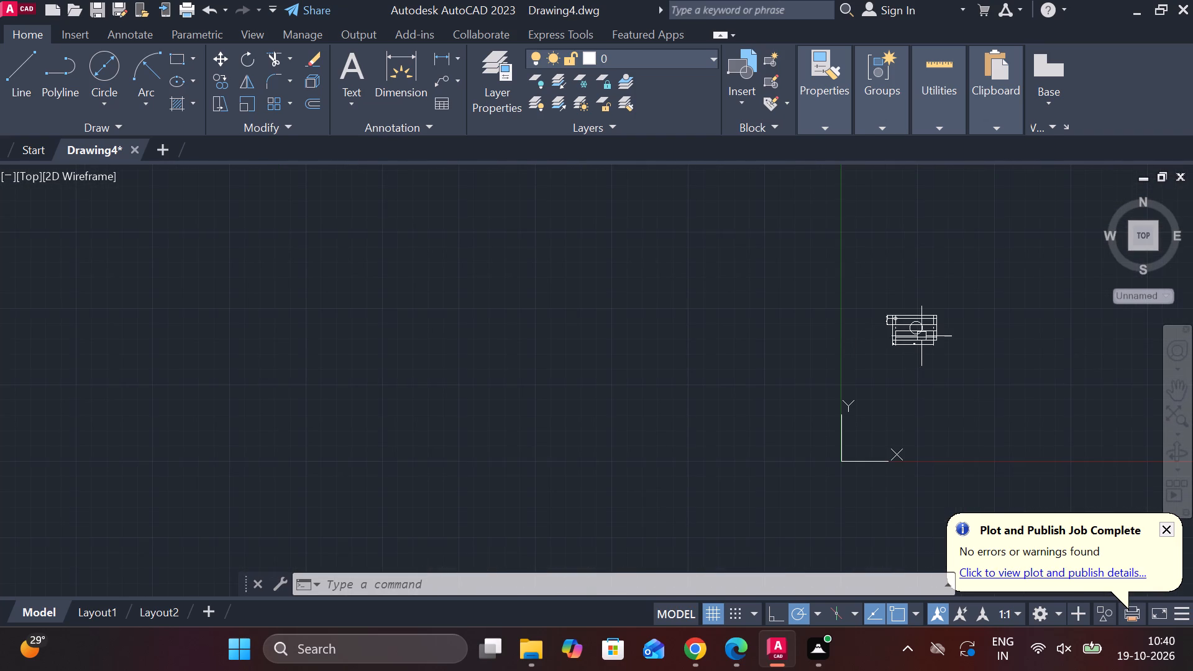
pyautogui.scroll(4, 1059, 356)
pyautogui.scroll(-2, 1059, 355)
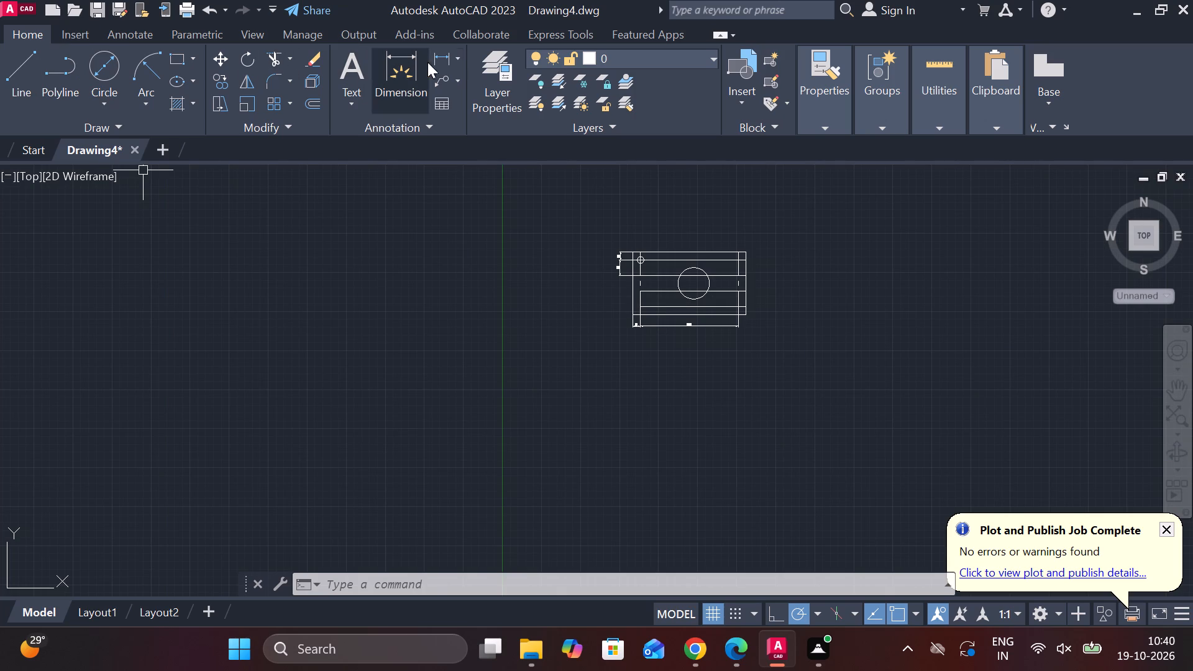
pyautogui.click(448, 62)
pyautogui.scroll(2, 680, 323)
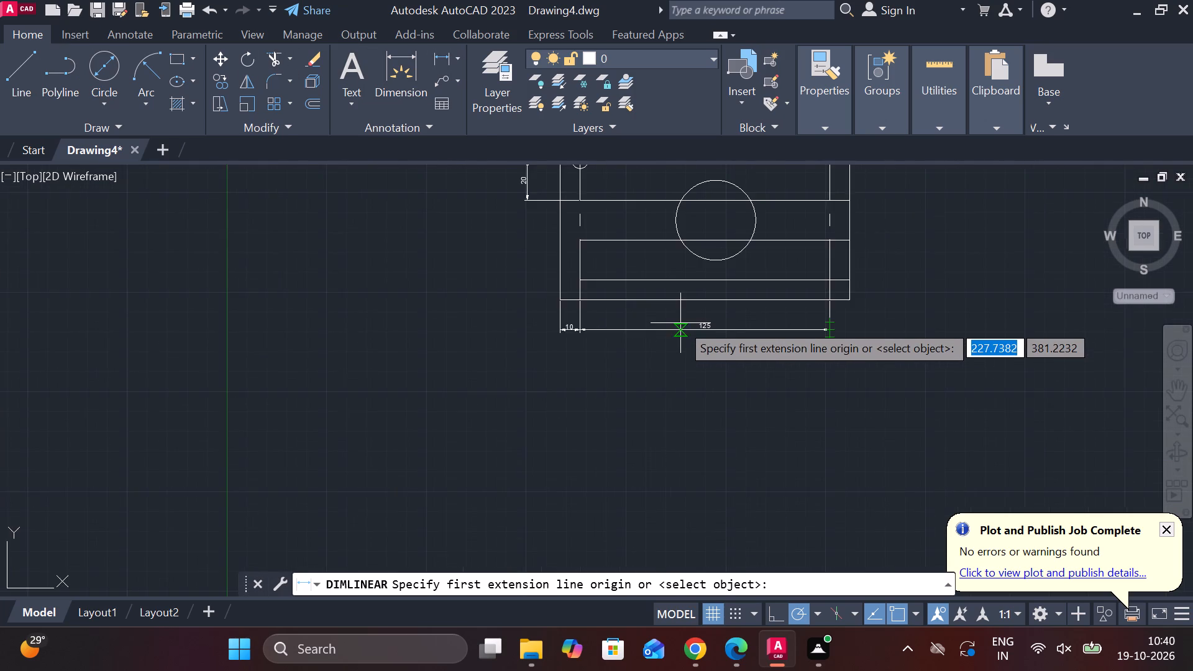
pyautogui.scroll(1, 680, 323)
pyautogui.click(488, 285)
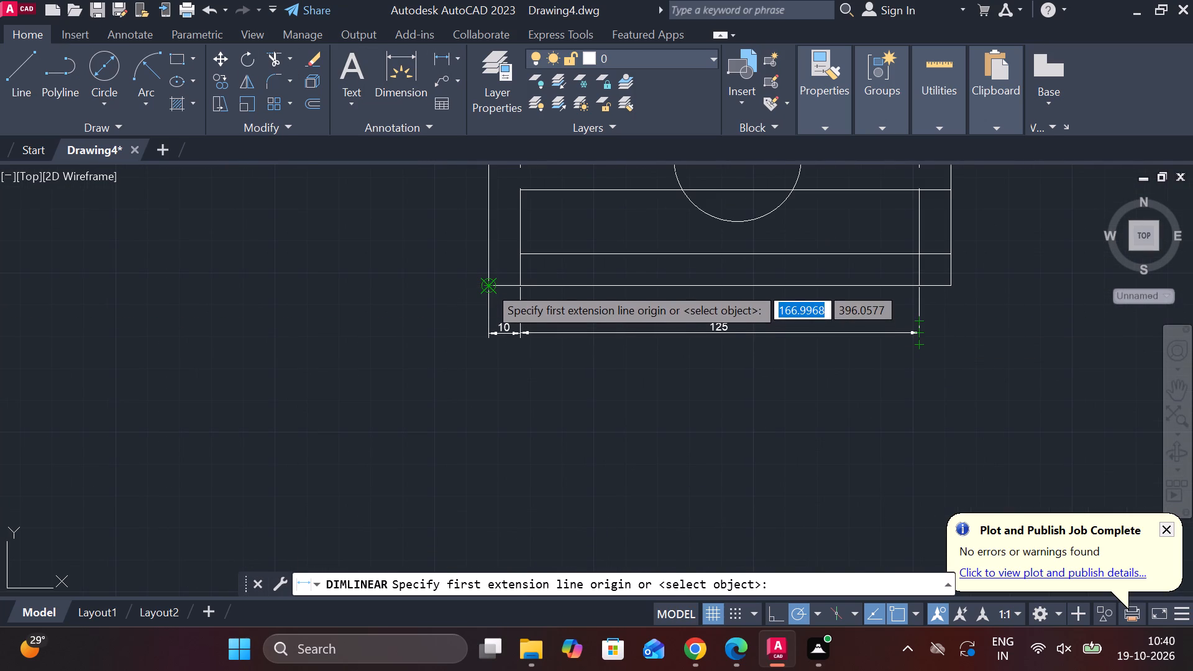
pyautogui.click(952, 284)
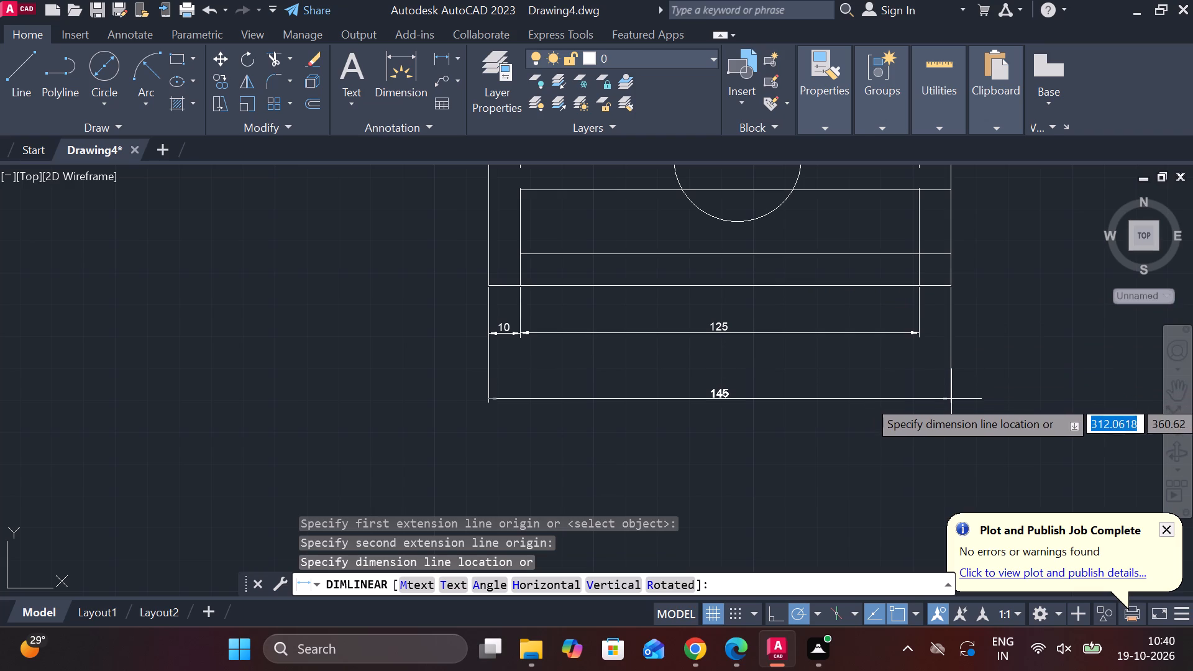
pyautogui.click(951, 373)
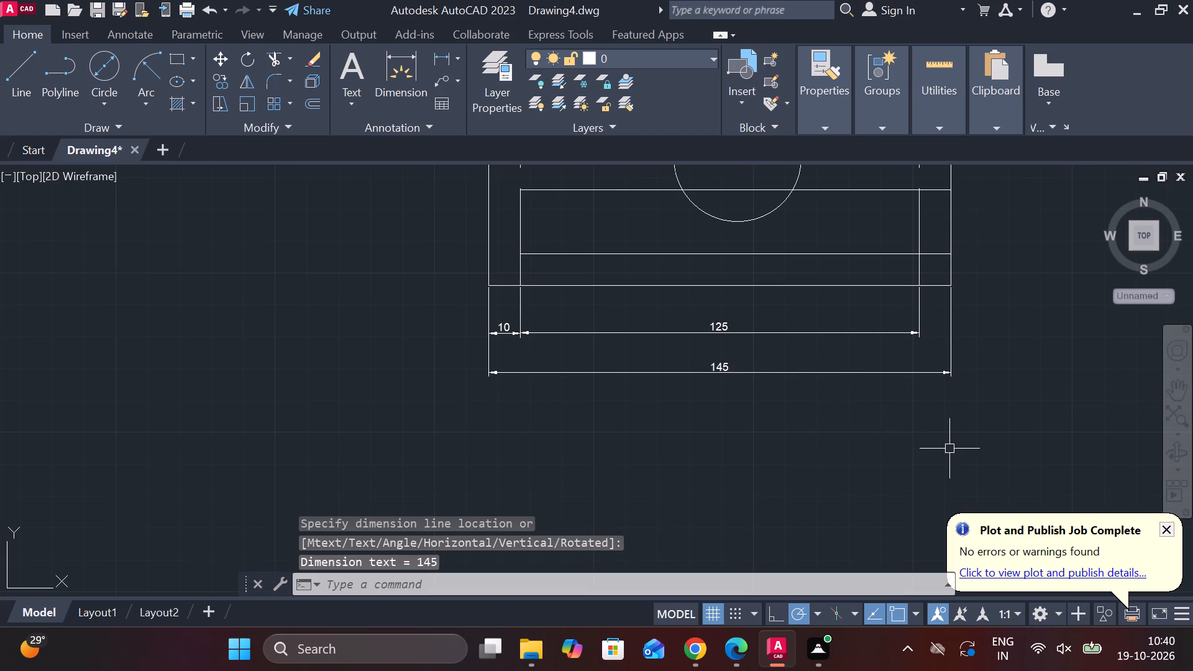
pyautogui.scroll(-2, 928, 383)
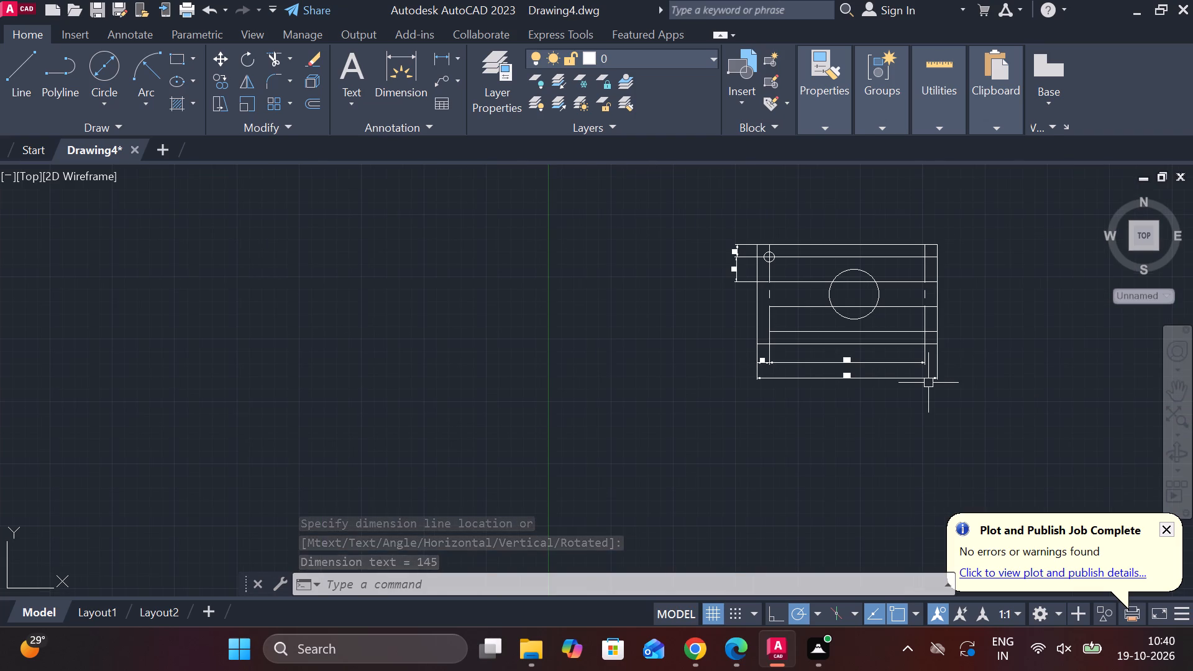
# Add a vertical linear dimension between the top and bottom inner horizontal lines at the inner right vertical line, placed right of the plate.
pyautogui.scroll(2, 938, 260)
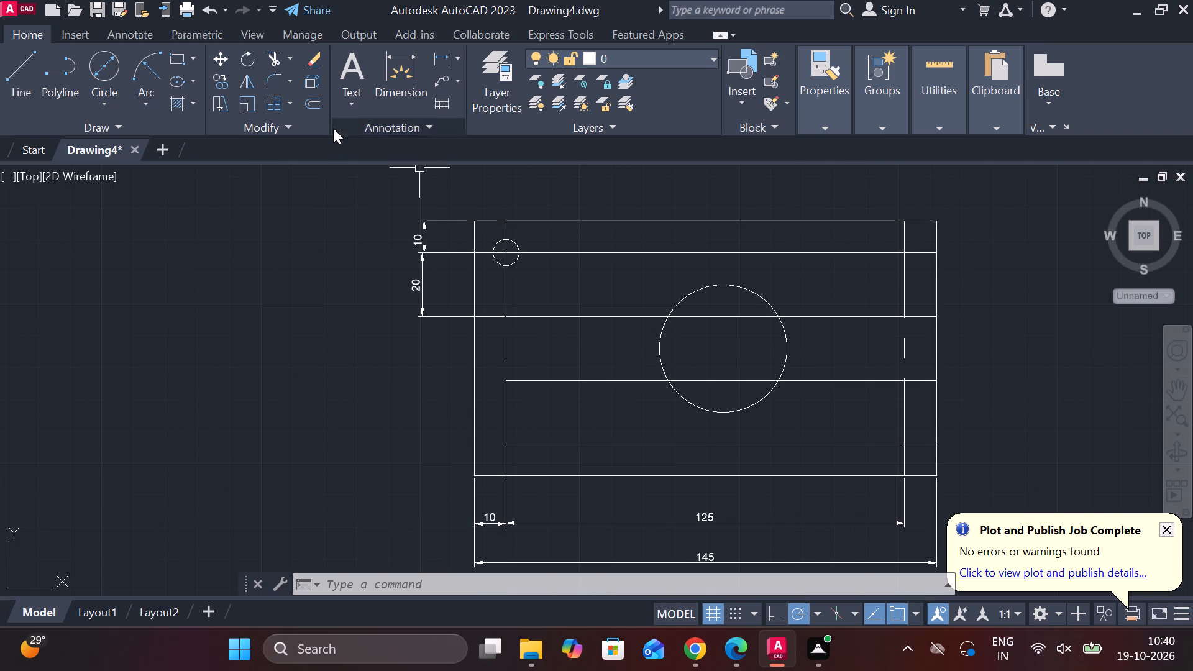
pyautogui.click(449, 60)
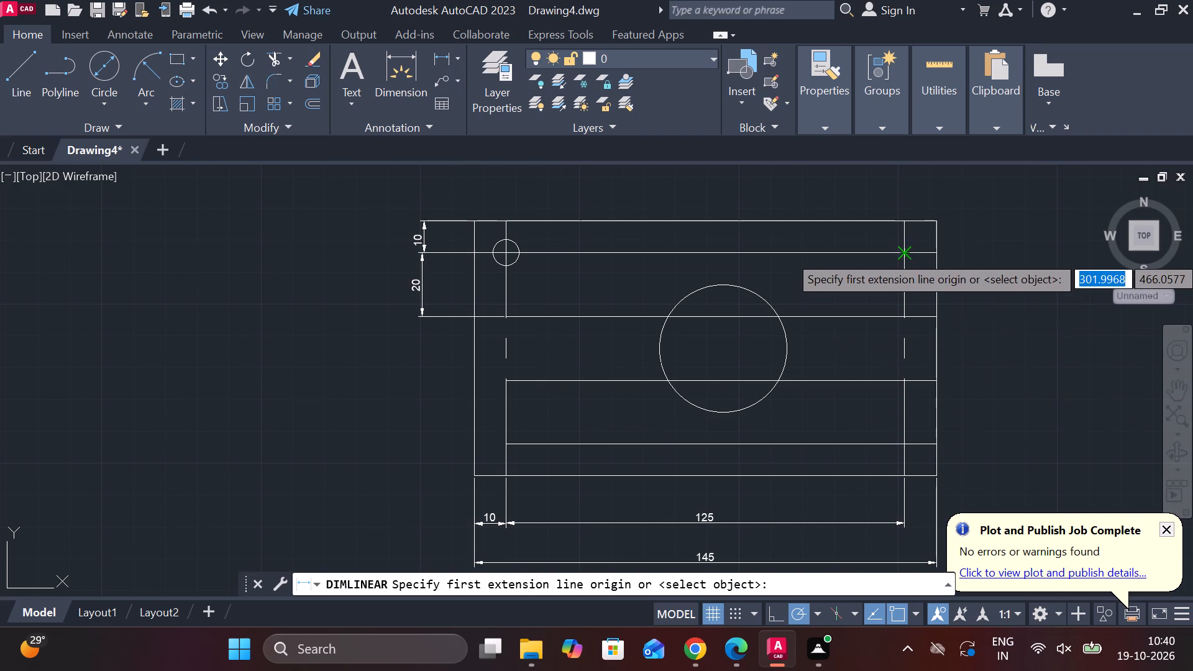
pyautogui.click(905, 254)
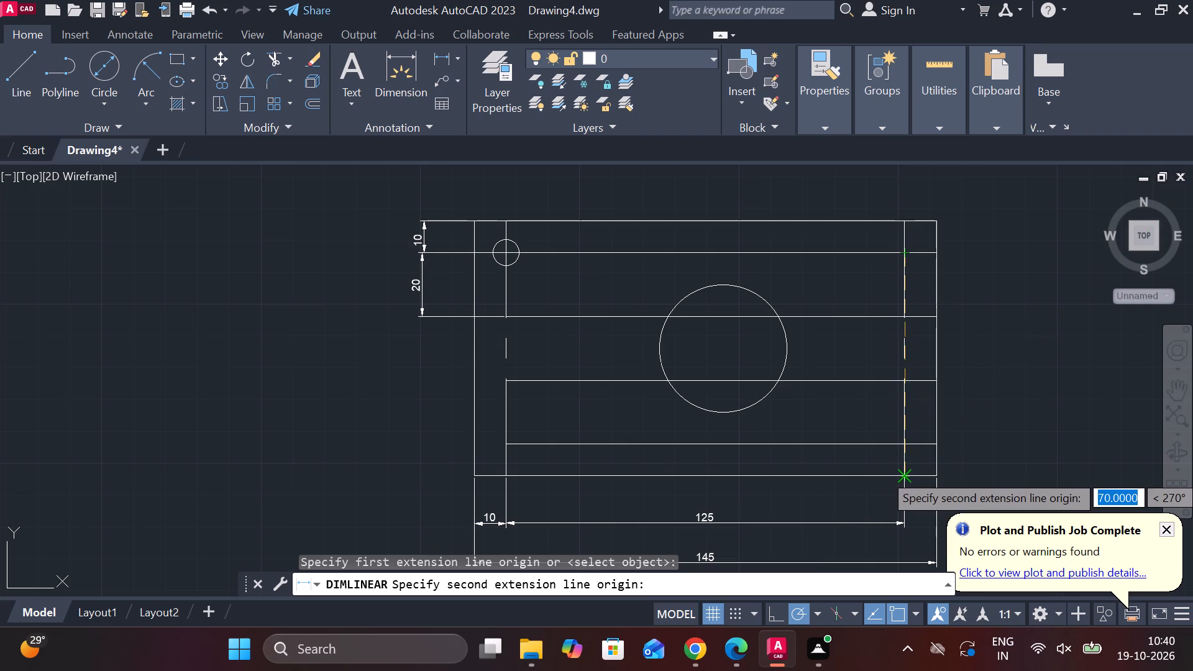
pyautogui.click(906, 442)
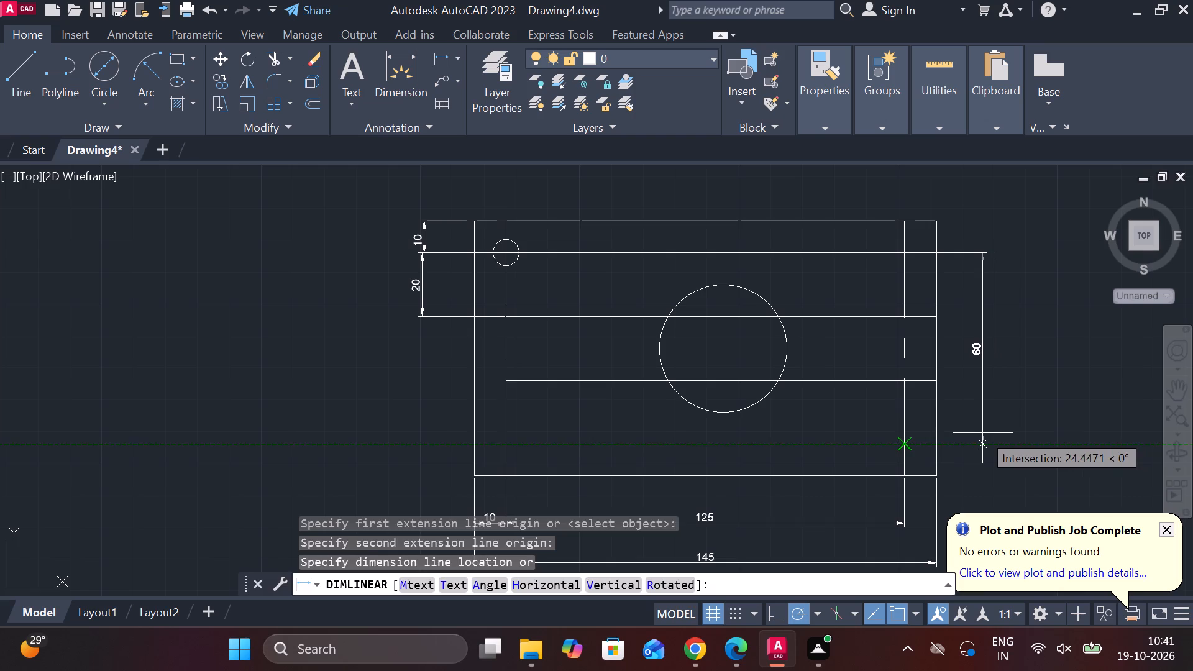
pyautogui.click(982, 433)
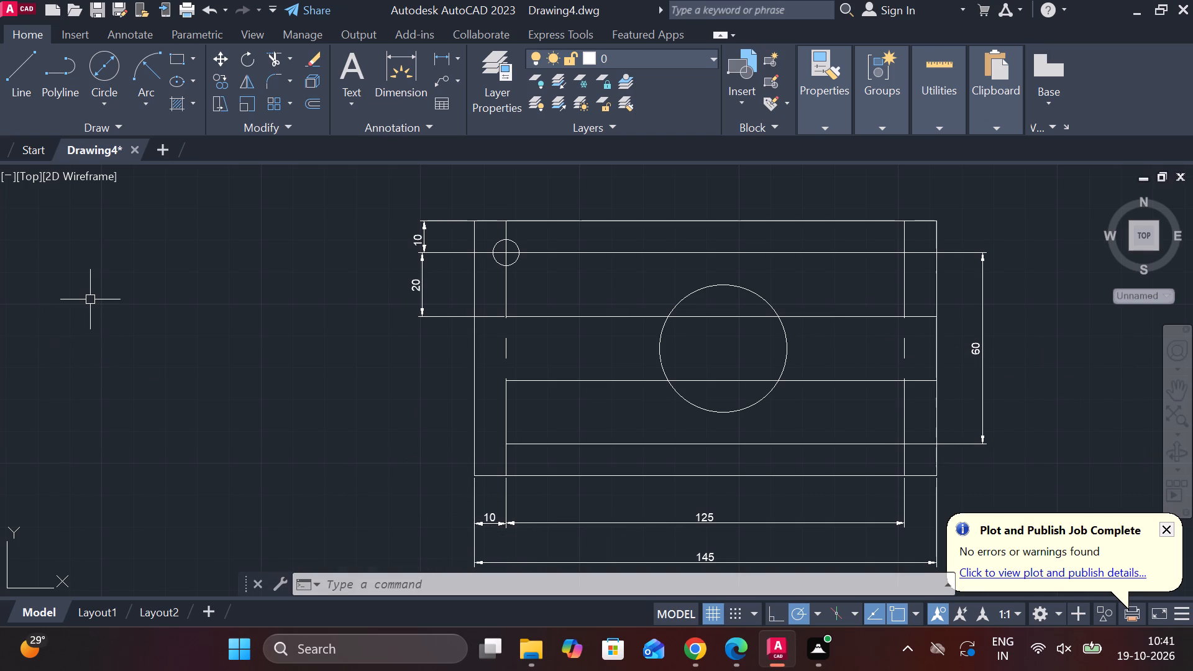
# Trim away the middle portions of the four inner horizontal lines between the inner left and inner right vertical lines, including inside the large circle.
pyautogui.click(272, 61)
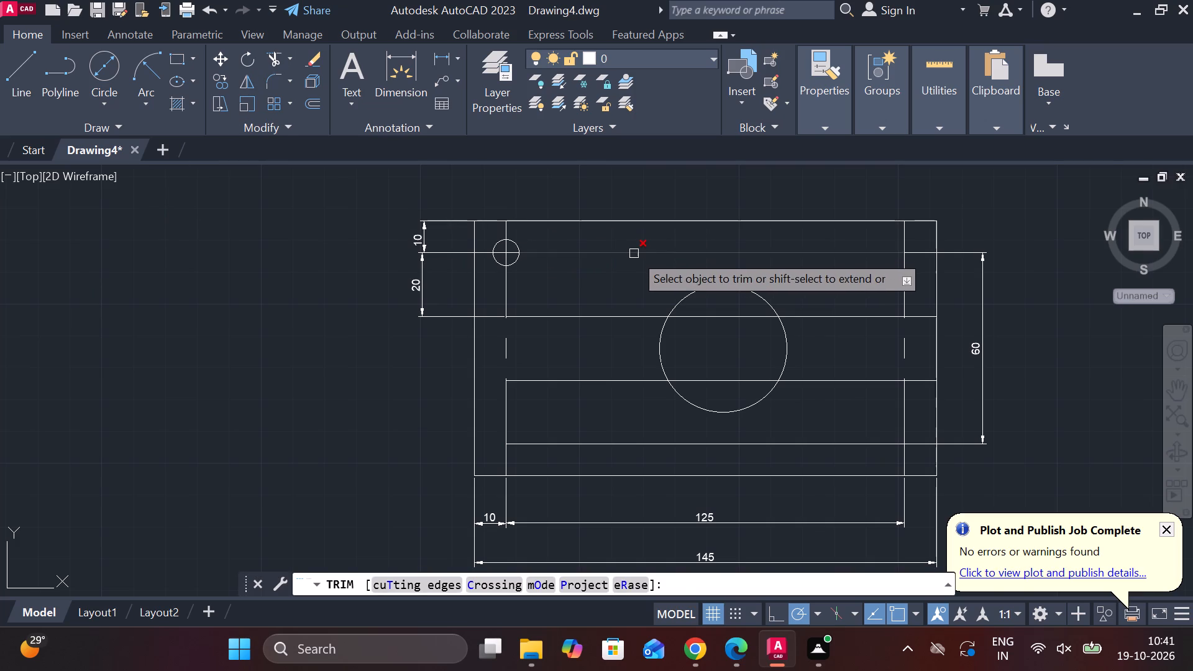
pyautogui.click(634, 254)
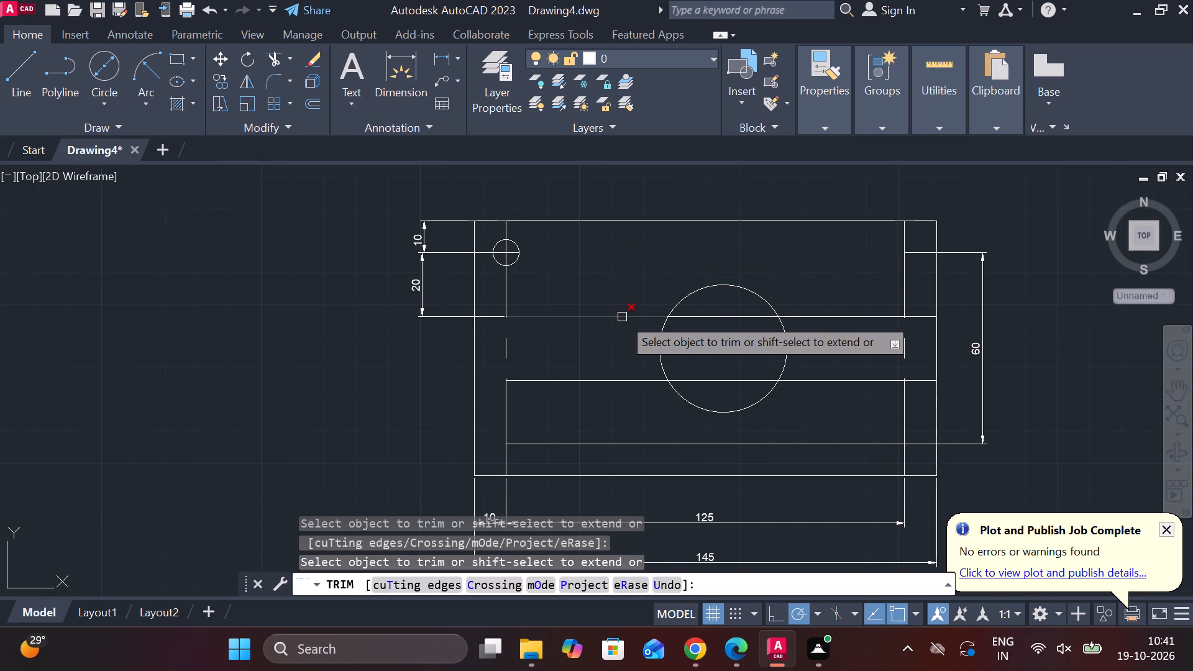
pyautogui.click(622, 317)
pyautogui.click(708, 320)
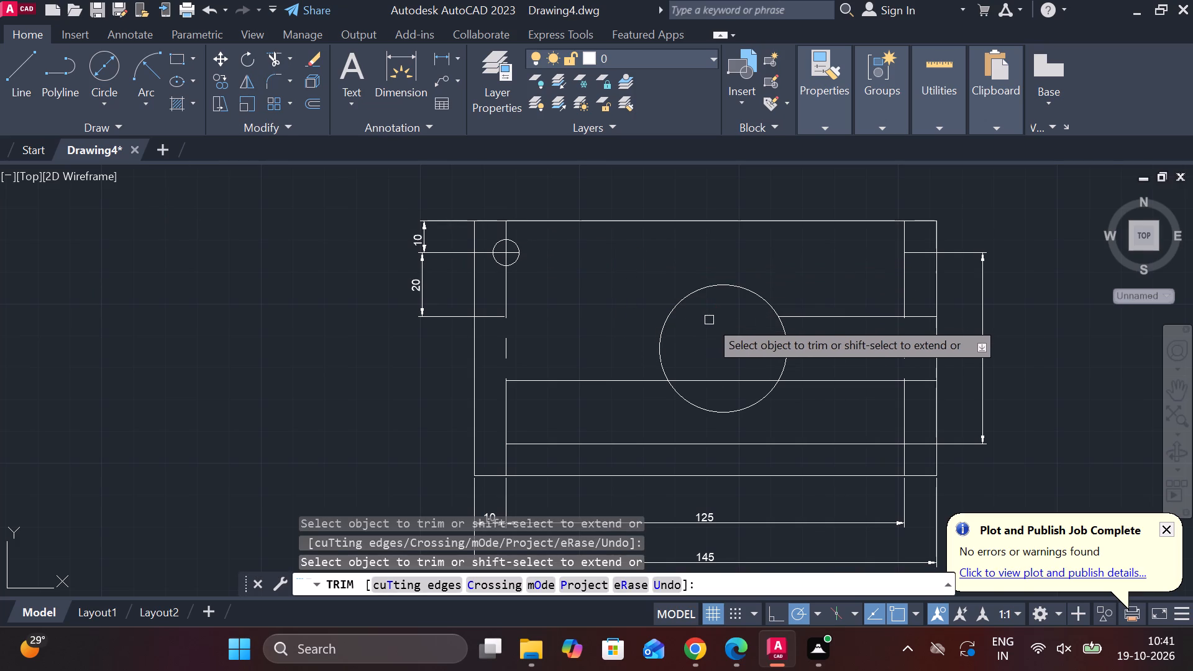
pyautogui.click(826, 320)
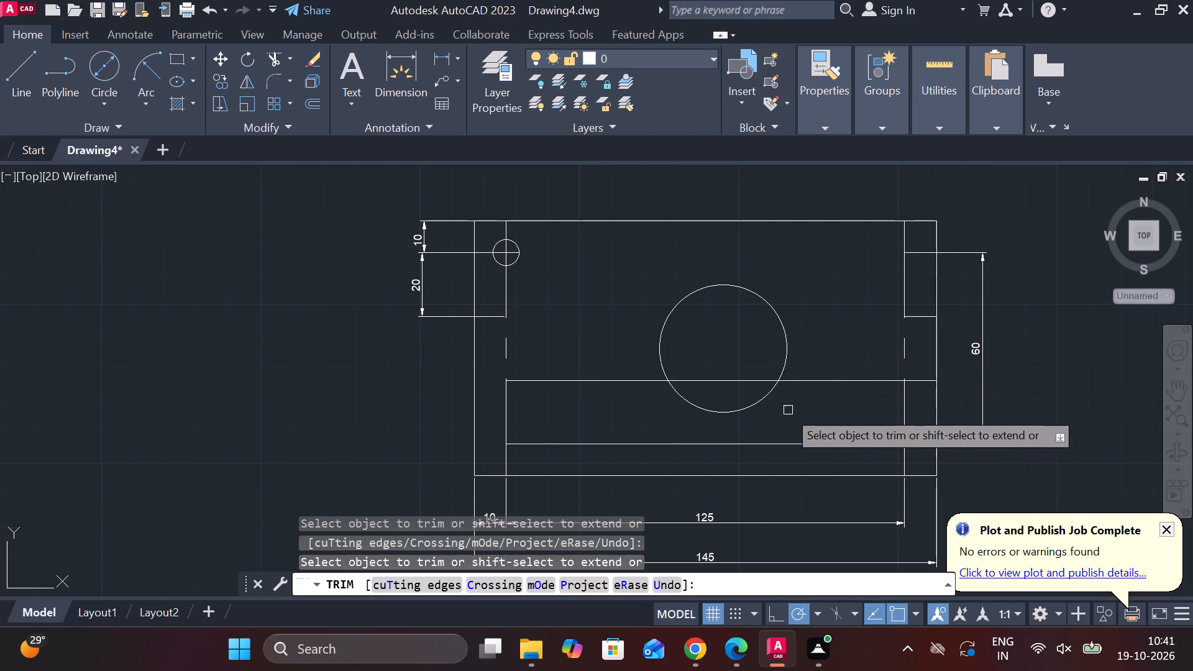
pyautogui.click(605, 380)
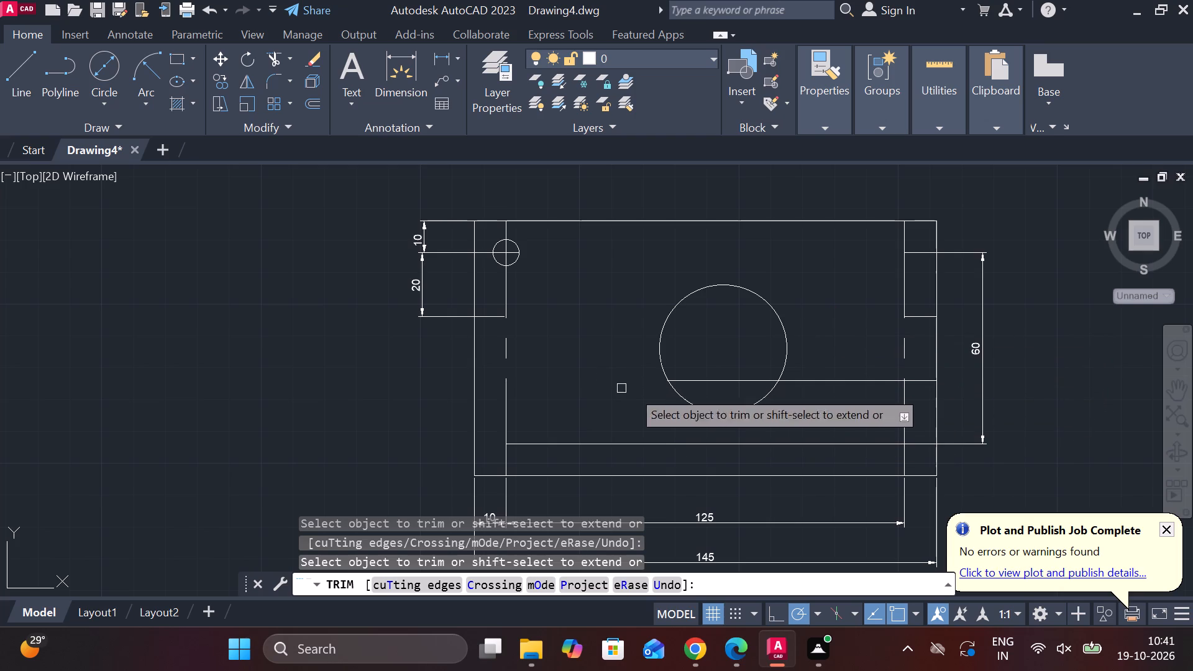
pyautogui.click(753, 380)
pyautogui.click(826, 385)
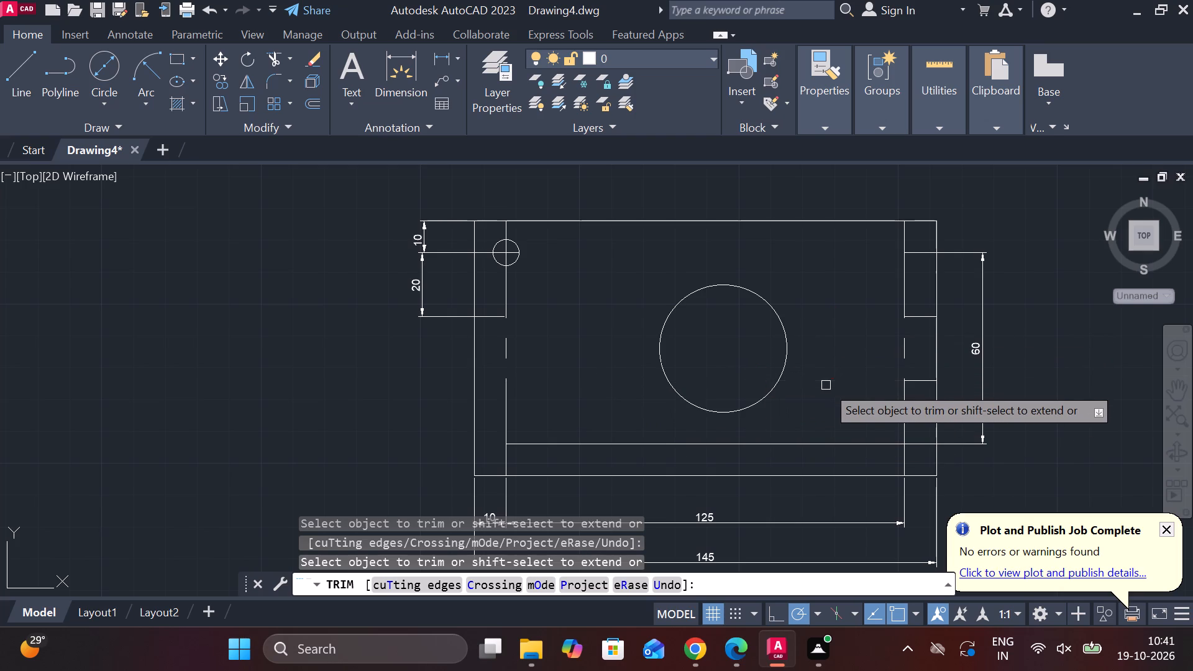
pyautogui.click(763, 447)
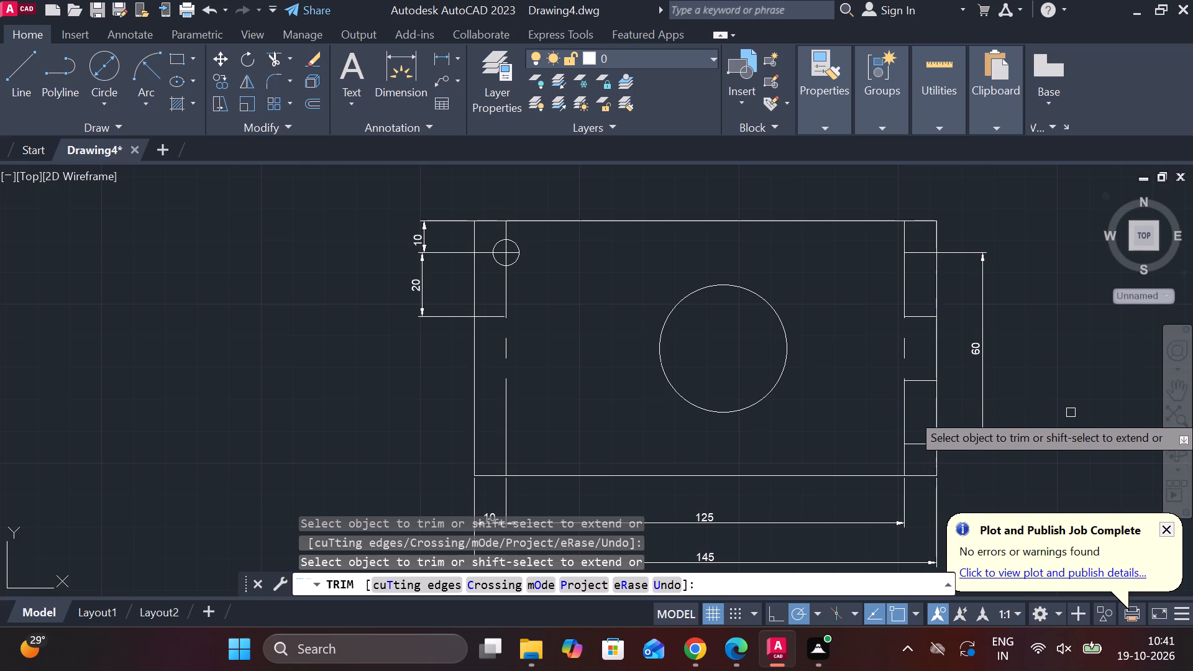
pyautogui.press('Escape')
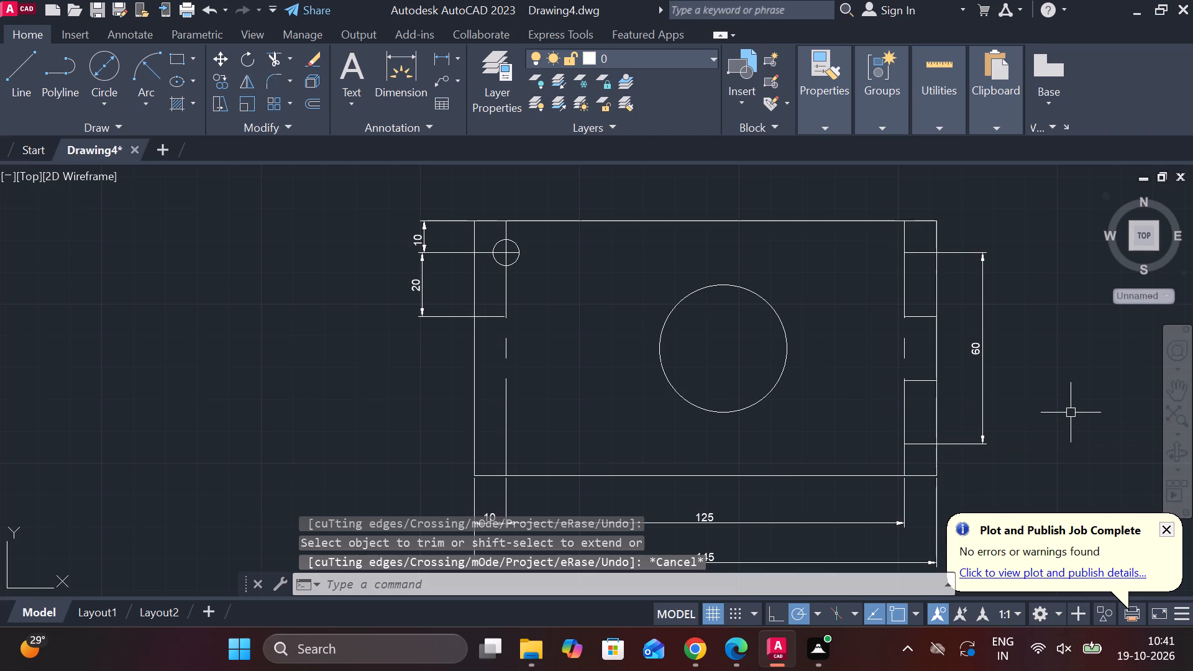
# Change the text of the vertical dimension right of the plate to 3*20=60.
pyautogui.doubleClick(976, 354)
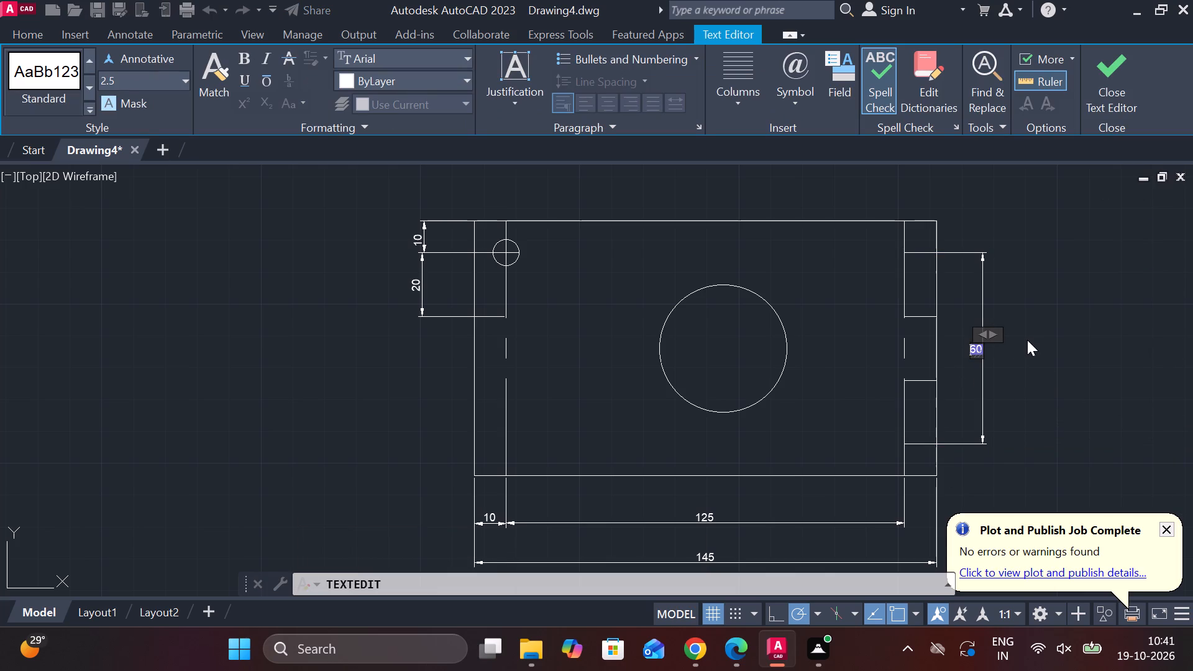
pyautogui.press('3')
pyautogui.hotkey('shift', '*')
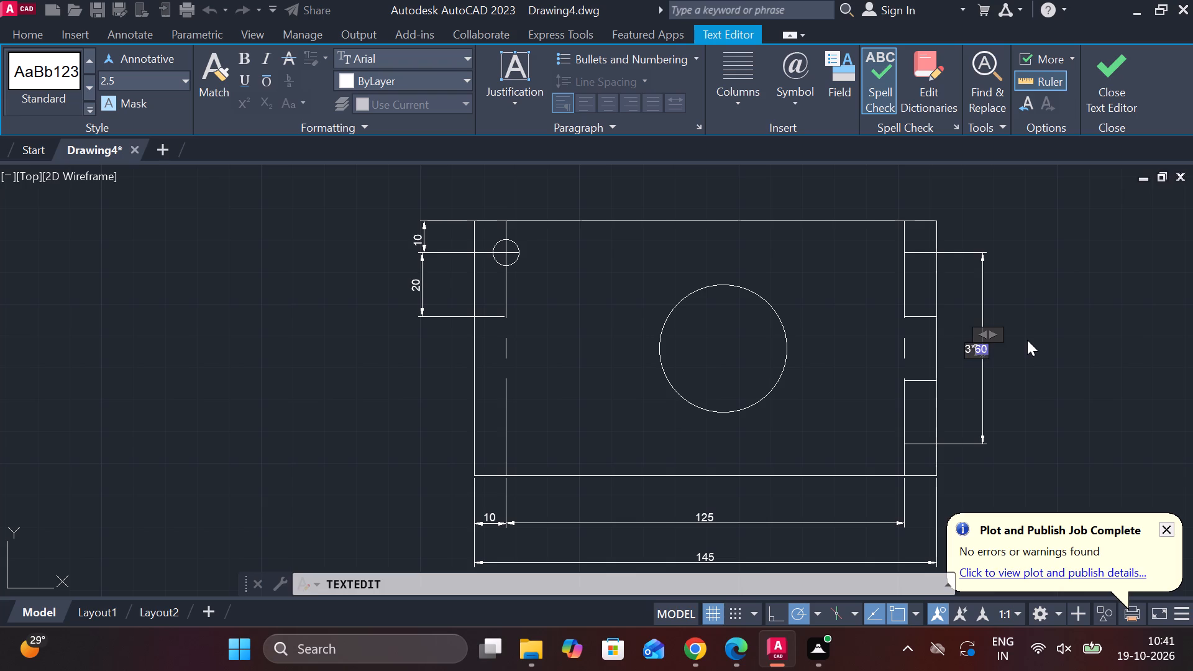
pyautogui.write('20')
pyautogui.press('=')
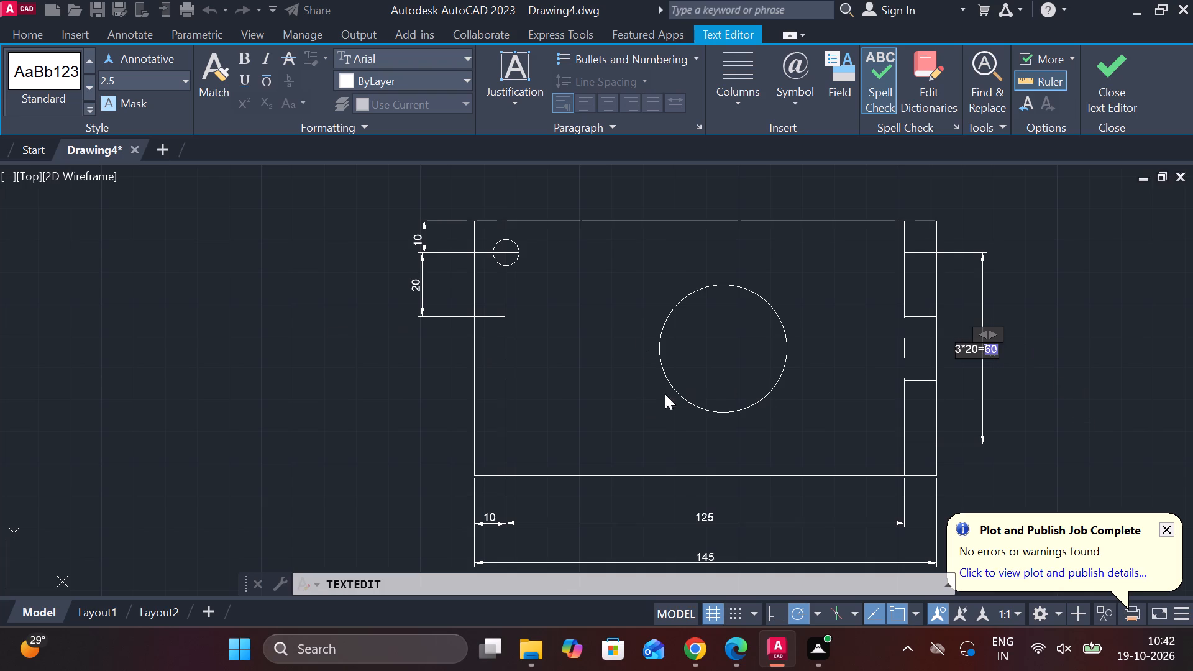
pyautogui.click(615, 406)
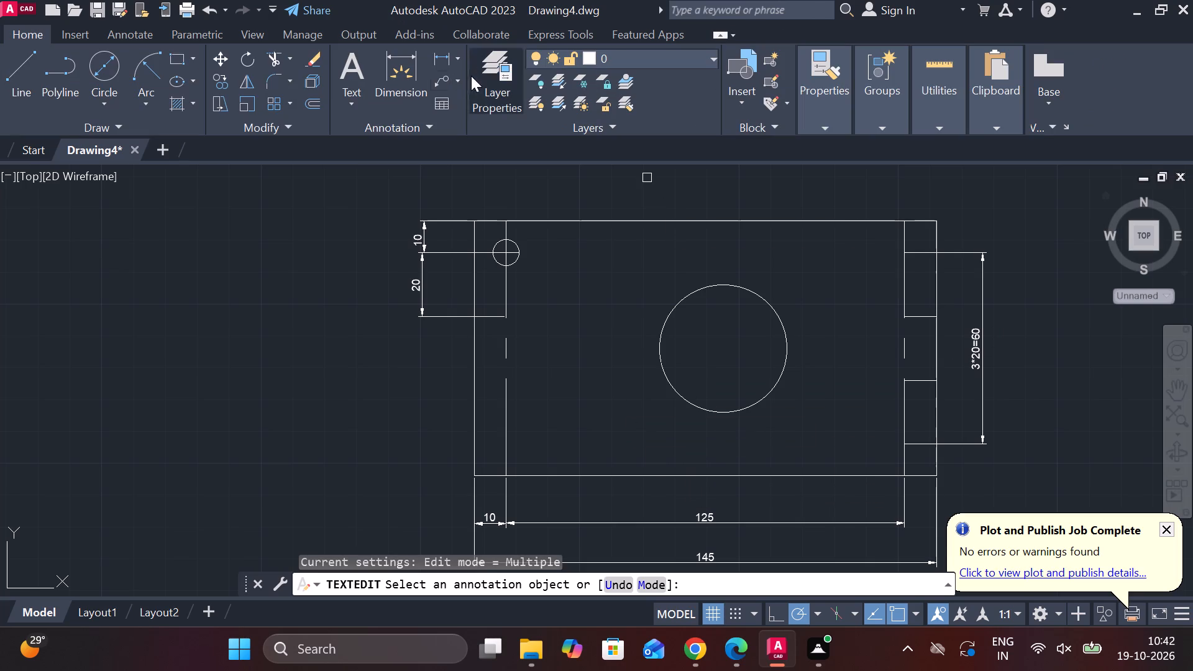
# Add a diameter dimension to the large central circle.
pyautogui.click(457, 53)
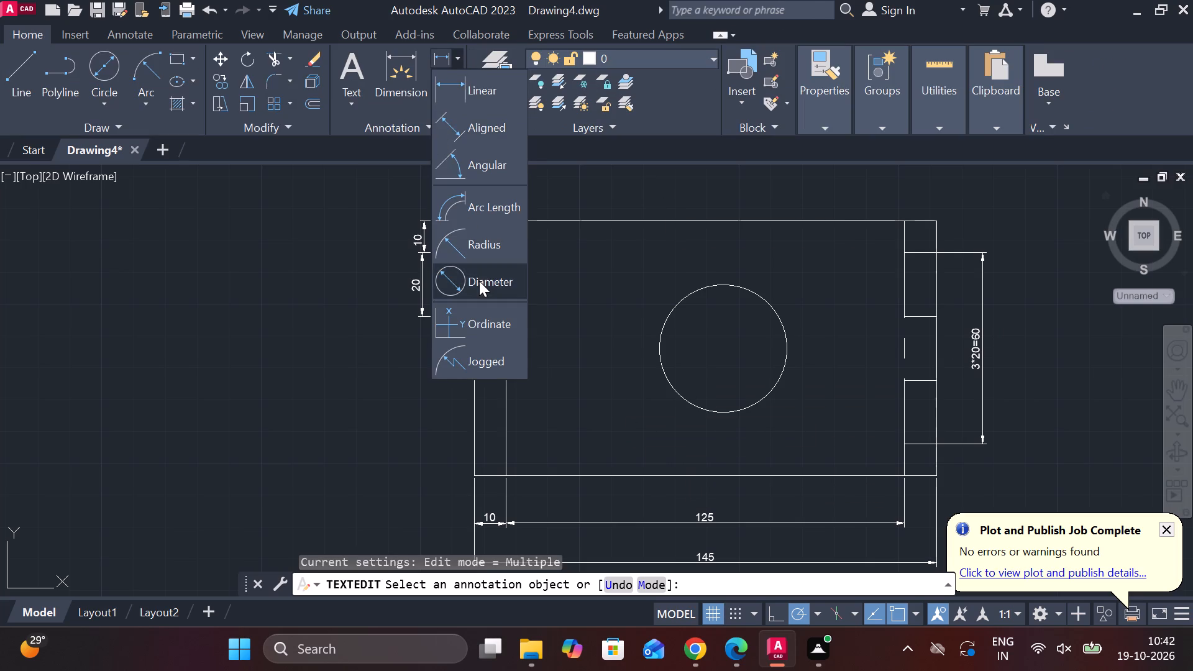
pyautogui.click(479, 281)
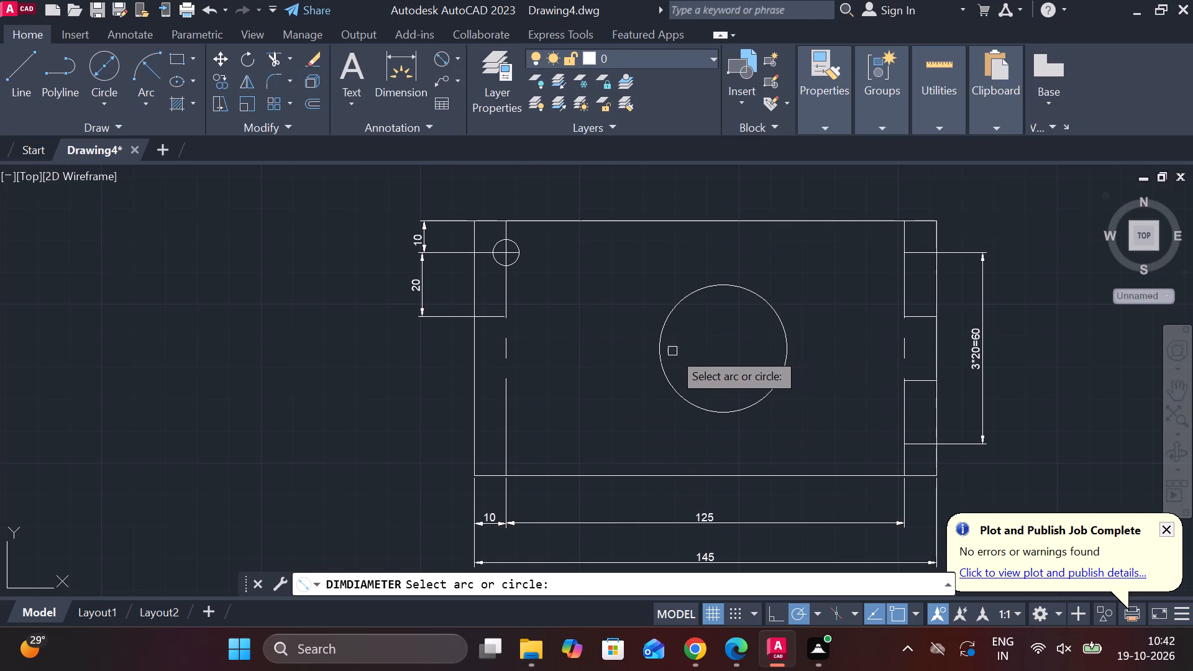
pyautogui.click(433, 55)
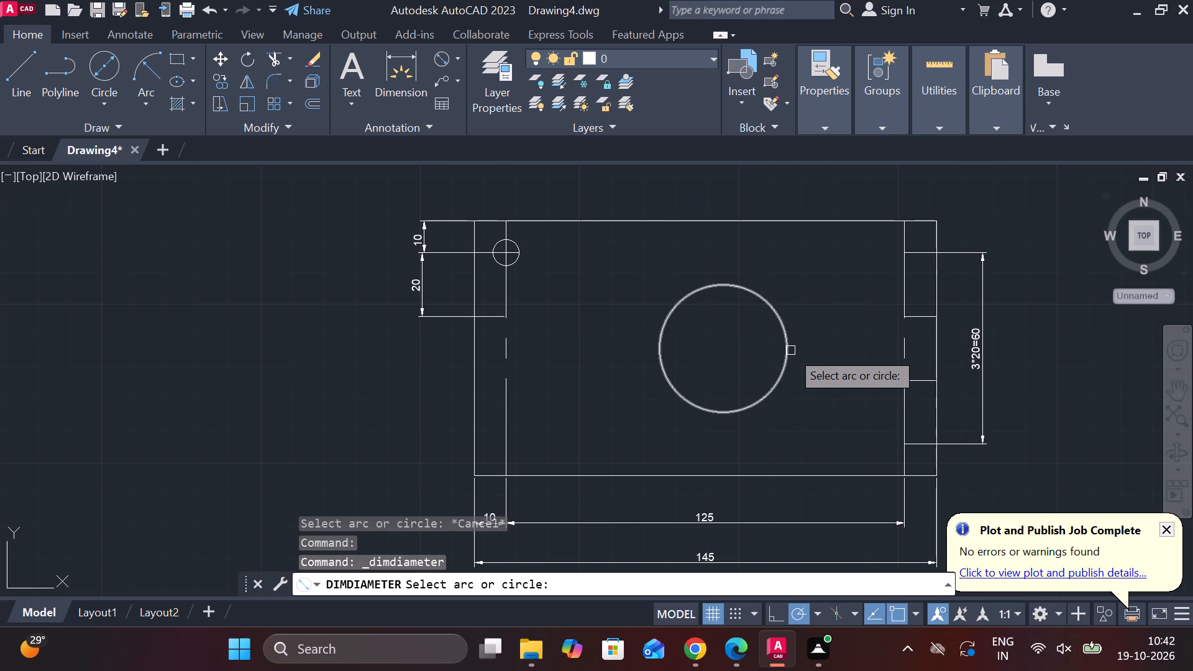
pyautogui.click(706, 406)
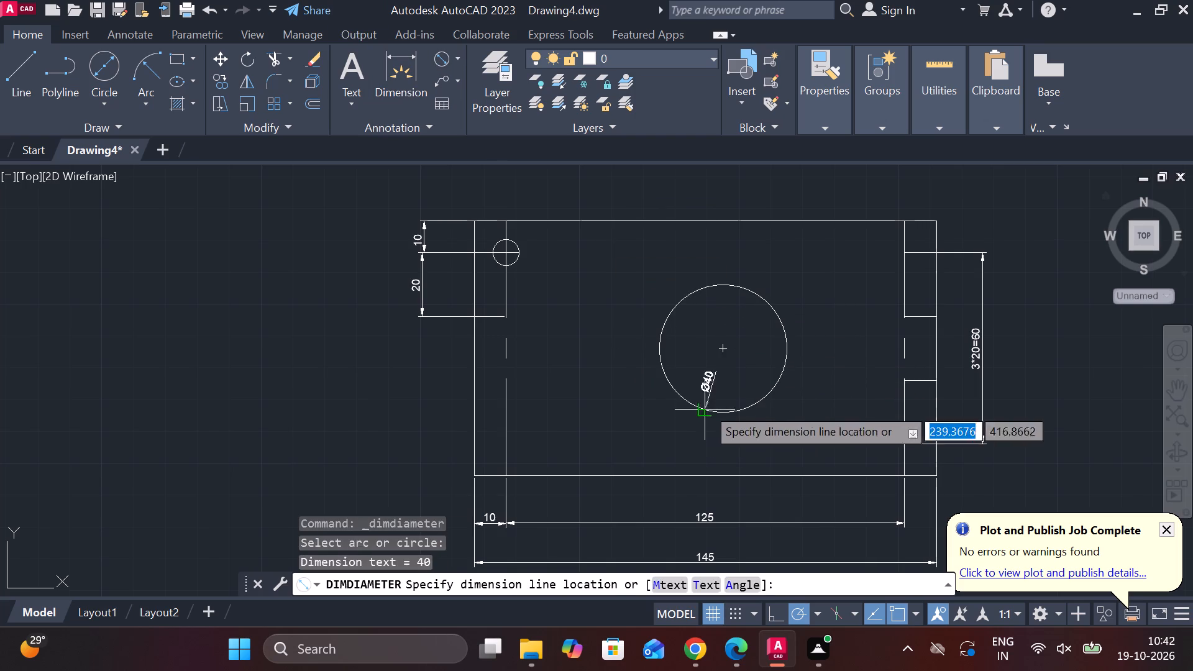
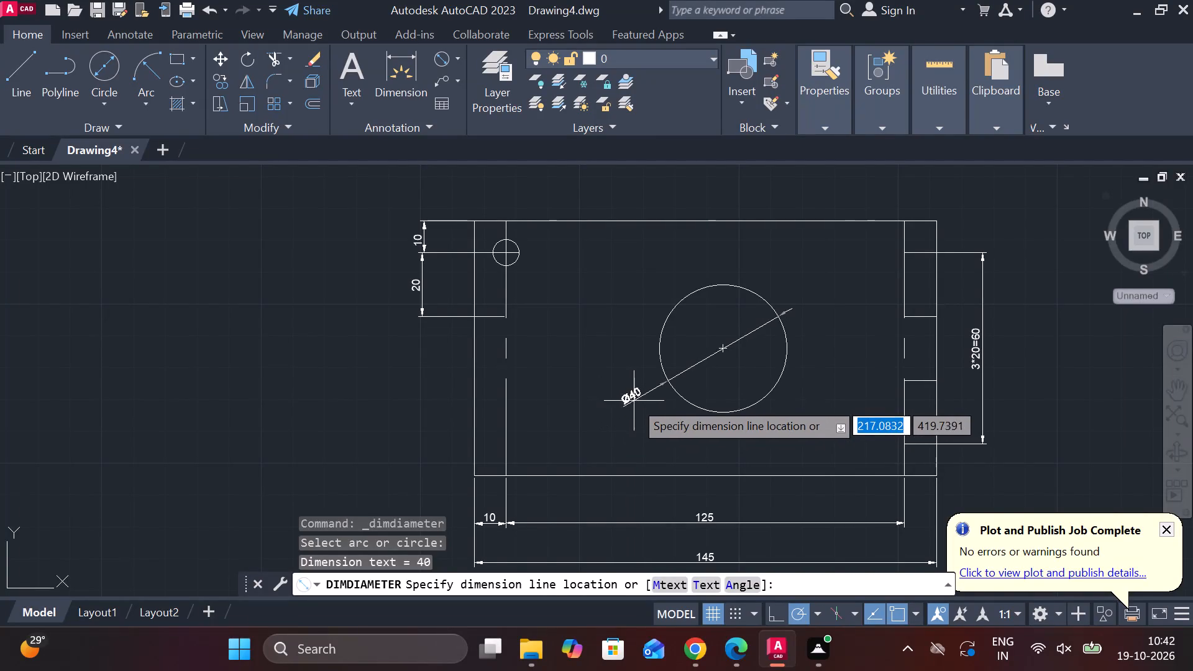
# Place the large circle's diameter dimension text outside the circle, toward its lower left.
pyautogui.click(627, 411)
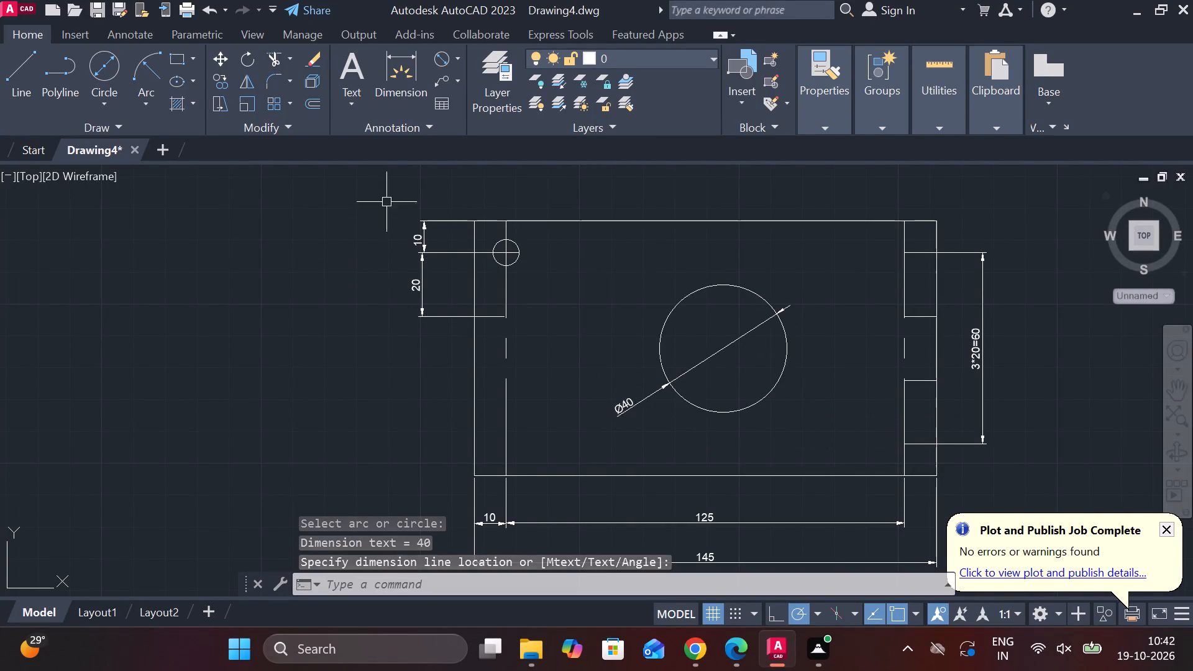
# Add a diameter dimension to the small hole in the plate's upper-left corner, placed to its lower right.
pyautogui.click(446, 60)
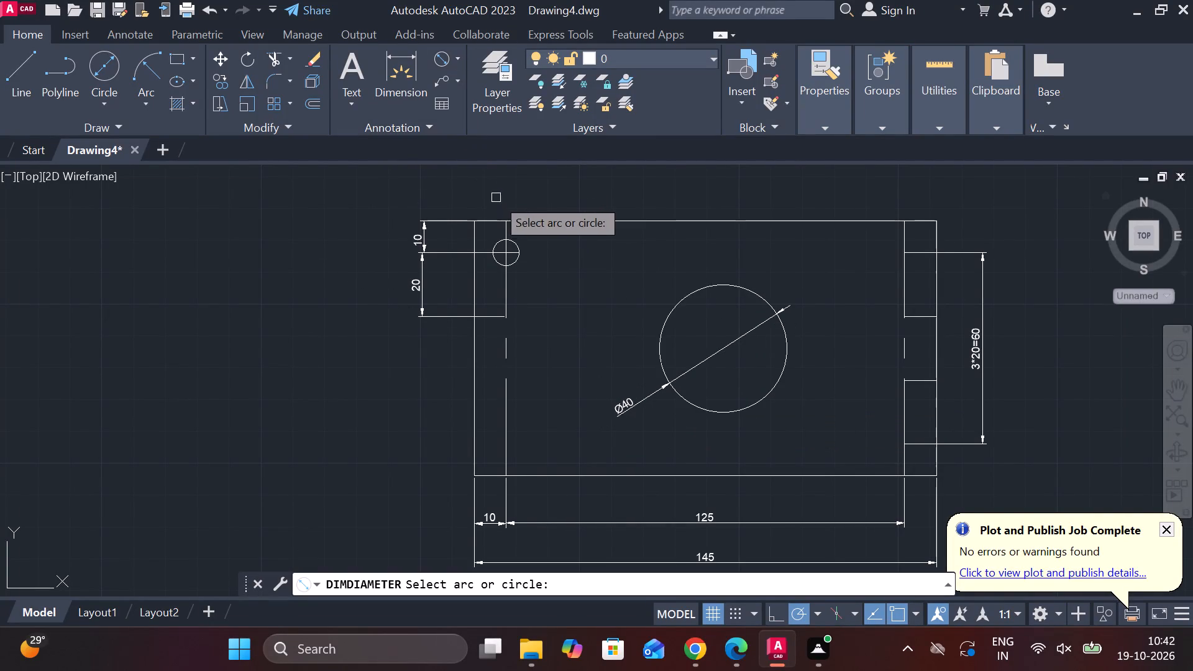
pyautogui.click(516, 264)
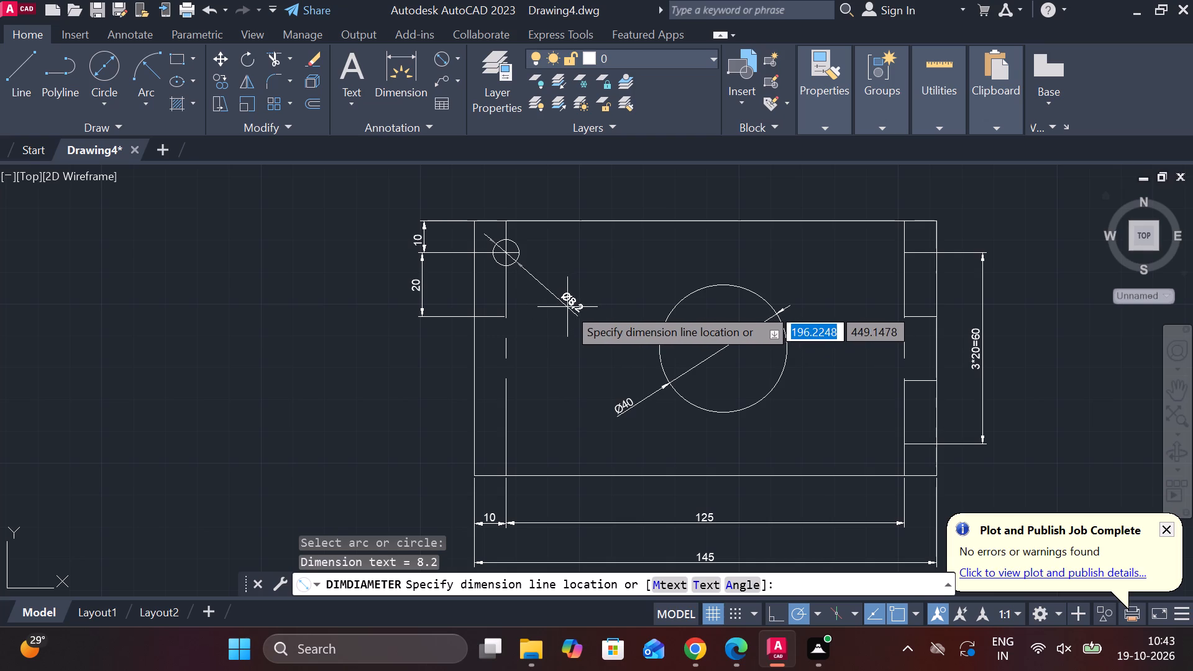
pyautogui.click(567, 307)
# Add a second line reading 8 OME beneath the small hole's diameter dimension text.
pyautogui.scroll(-1, 581, 310)
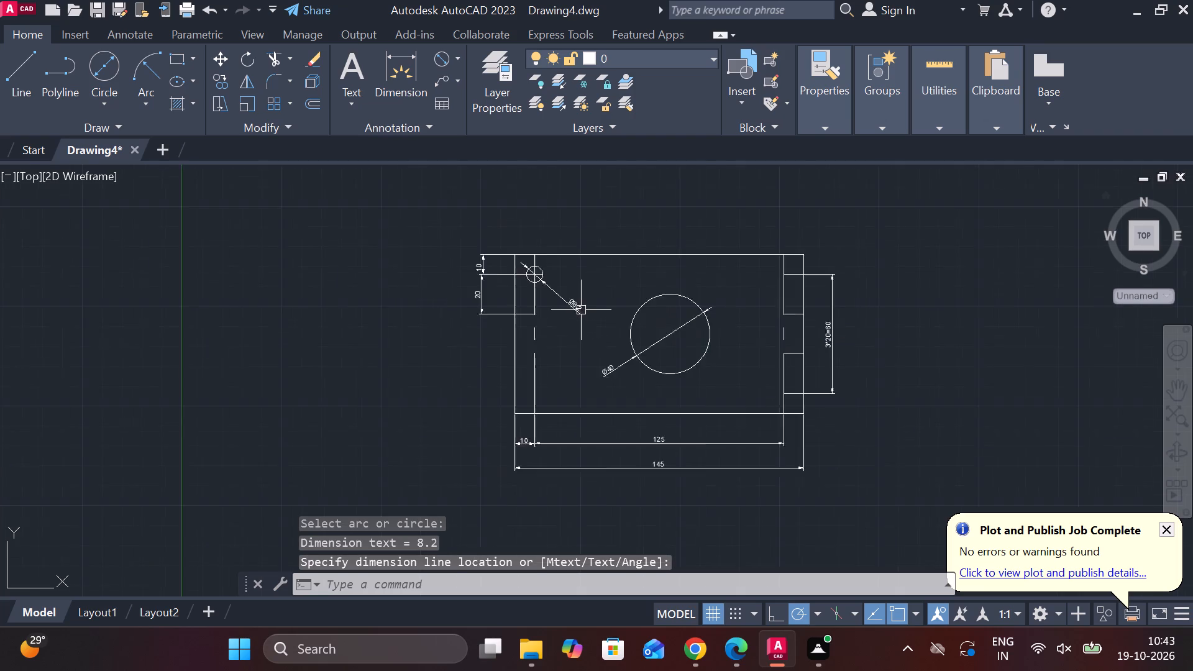
pyautogui.scroll(-1, 581, 310)
pyautogui.scroll(3, 591, 335)
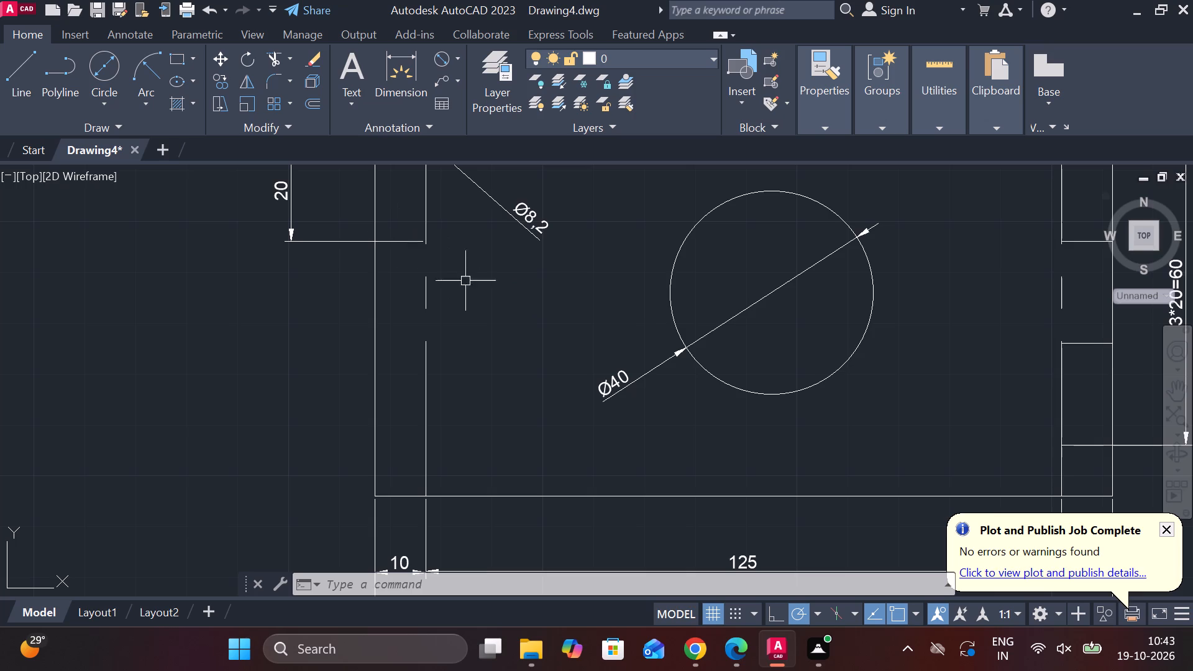
pyautogui.click(539, 218)
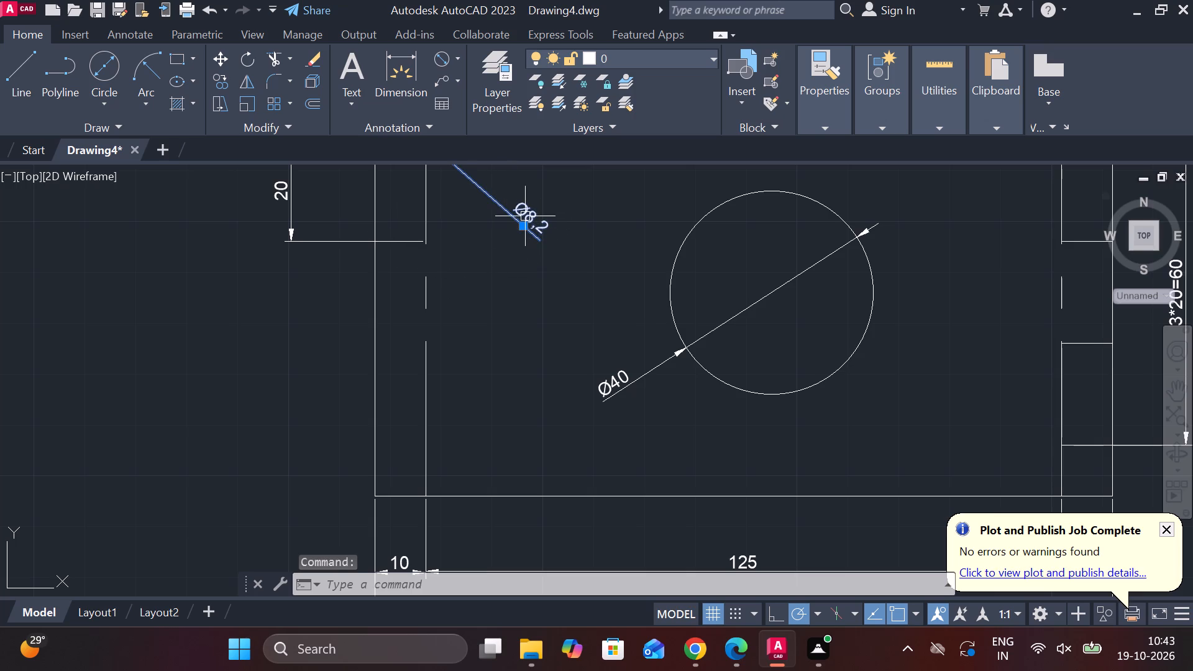
pyautogui.doubleClick(525, 215)
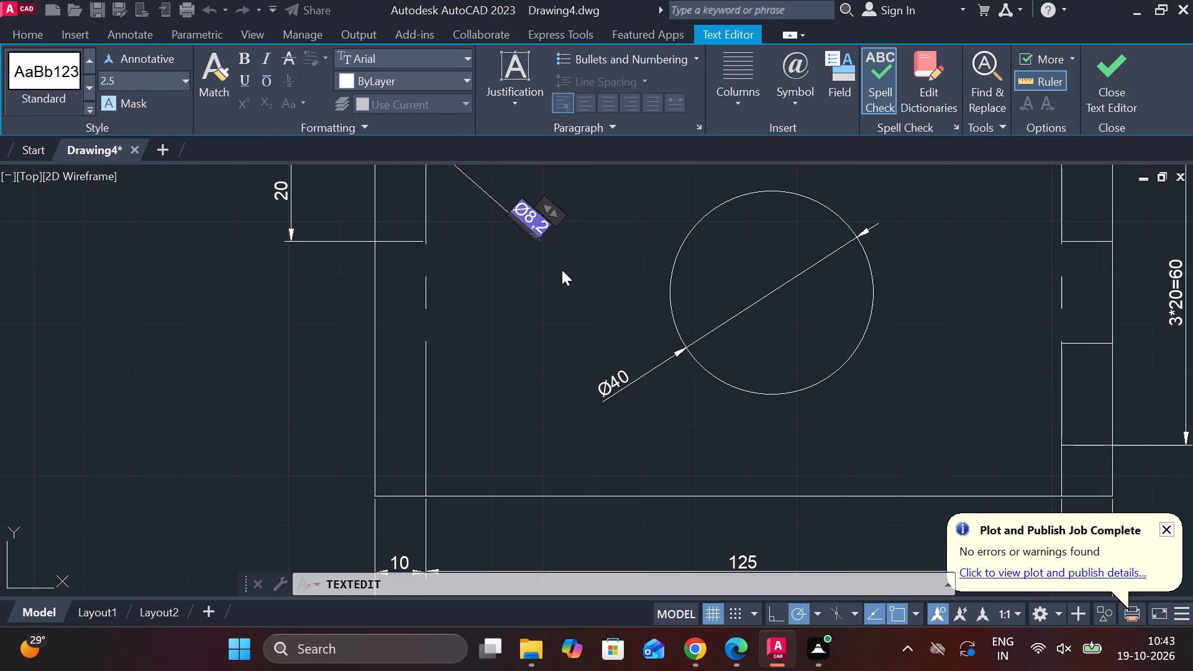
pyautogui.press('Right')
pyautogui.press('Right')
pyautogui.press('Right')
pyautogui.press('Right')
pyautogui.press('Return')
pyautogui.press('8')
pyautogui.write('OME')
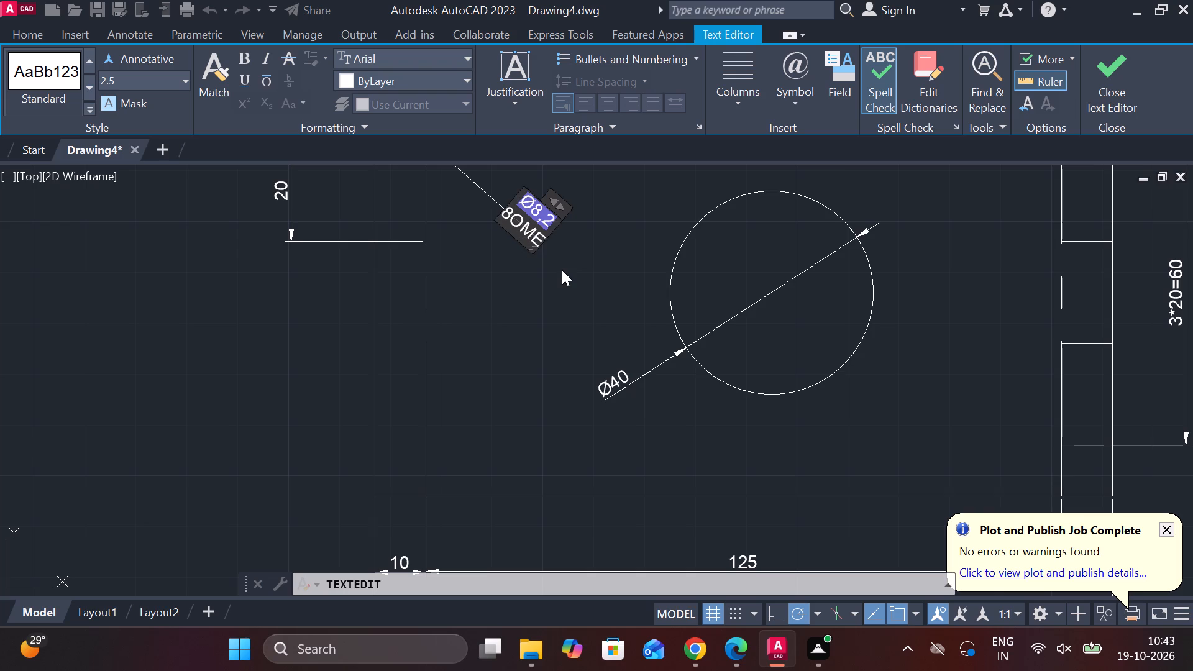
pyautogui.press('BackSpace')
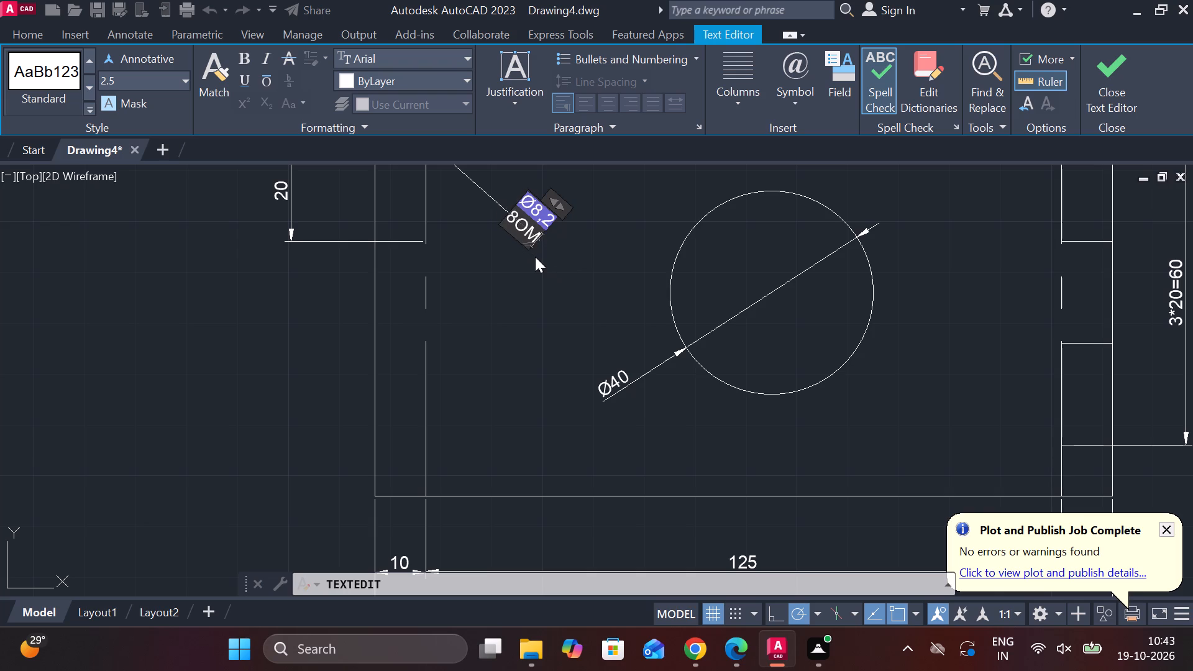
pyautogui.press('BackSpace')
pyautogui.press('BackSpace')
pyautogui.press('space')
pyautogui.press('o')
pyautogui.write('ME')
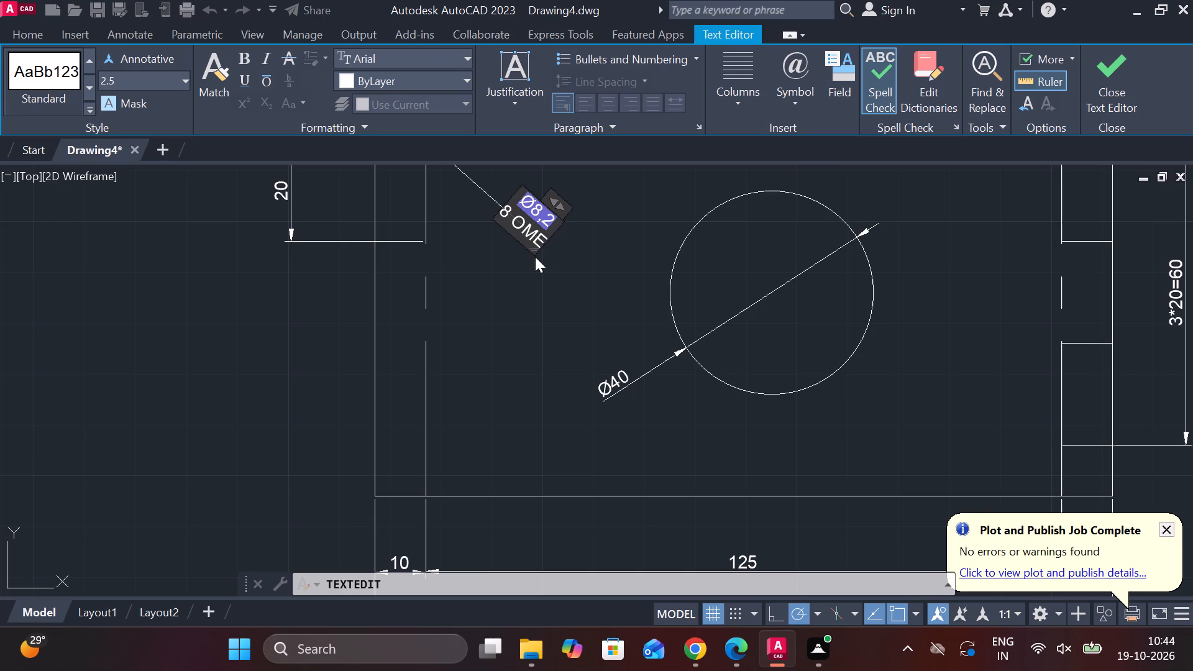
pyautogui.click(537, 257)
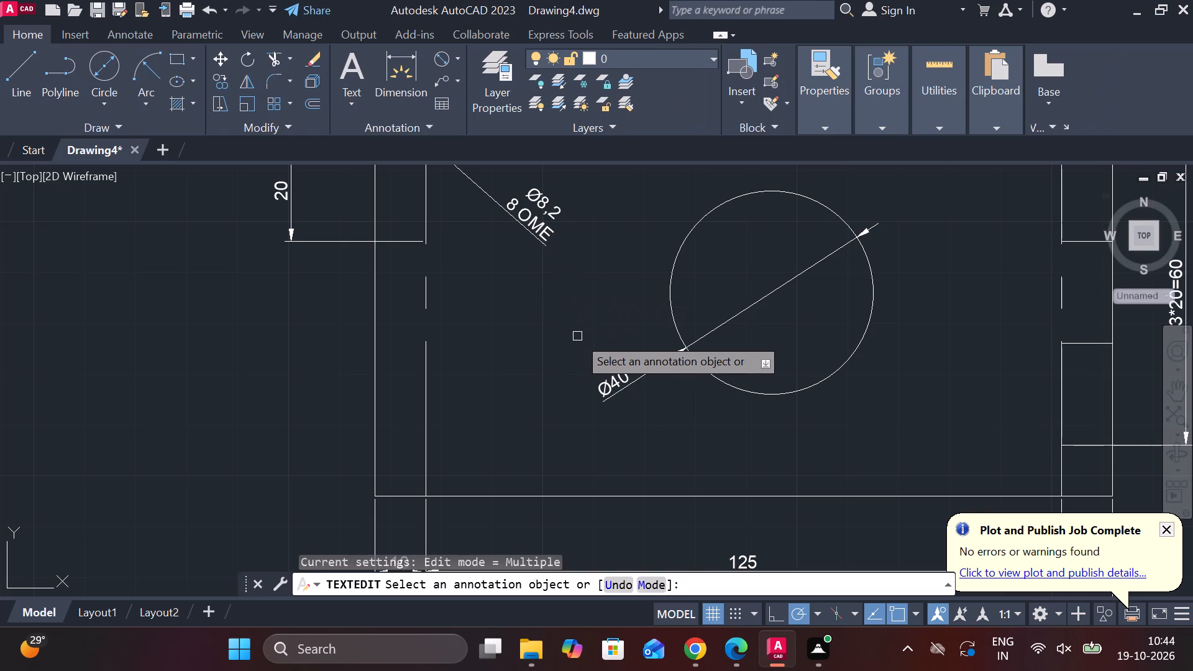
pyautogui.press('d')
pyautogui.press('Return')
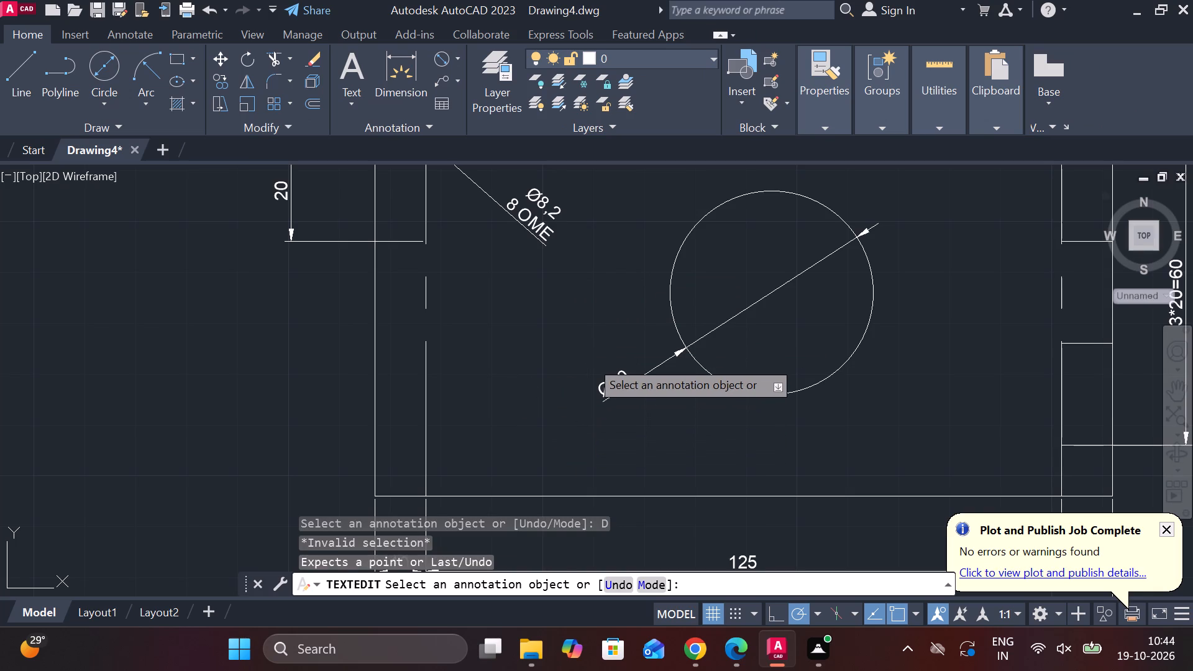
pyautogui.press('Escape')
# Modify the ISO-25 dimension style to a text height of 4.5 with ISO standard text alignment.
pyautogui.press('d')
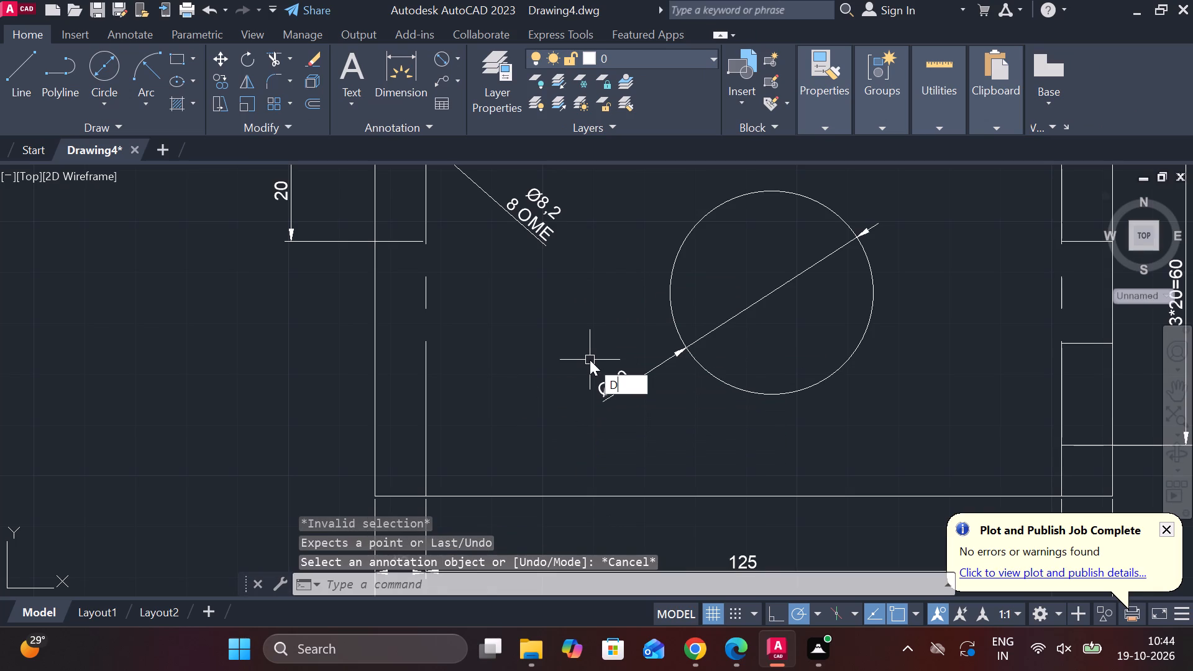
pyautogui.press('Return')
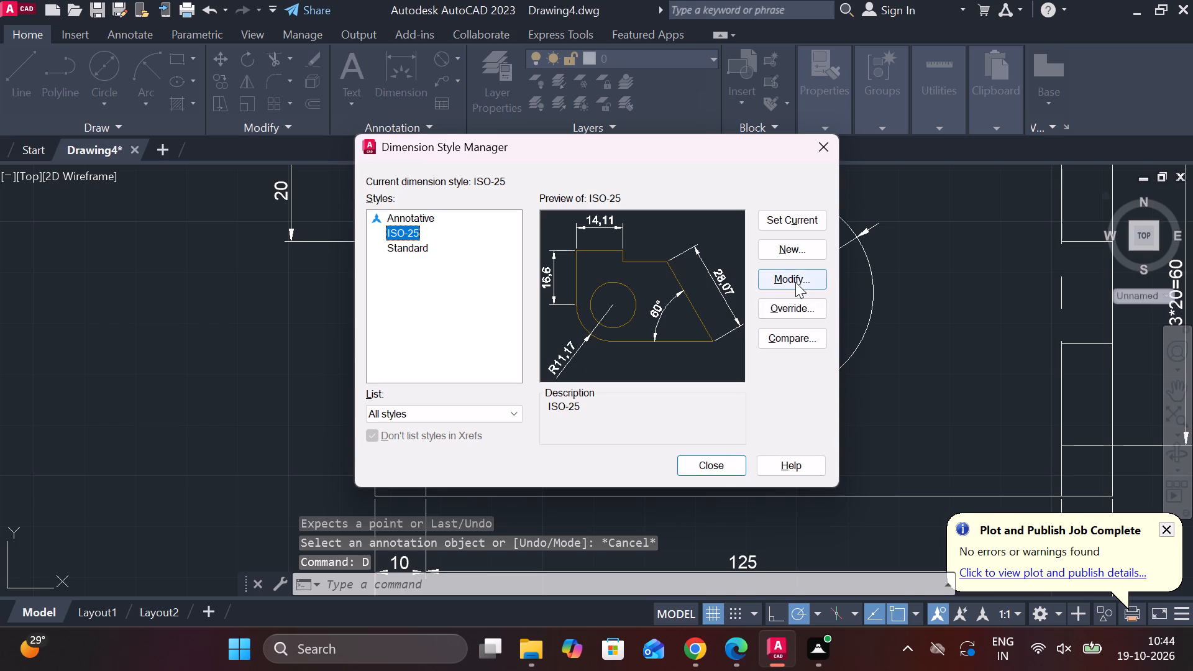
pyautogui.click(795, 279)
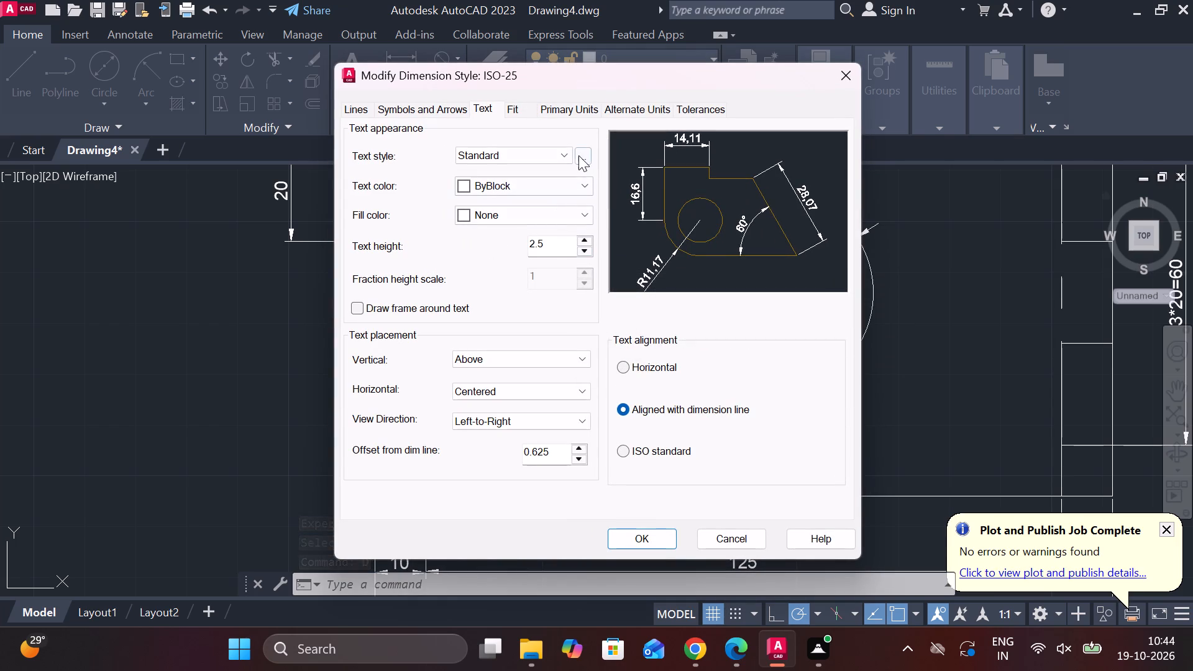
pyautogui.moveTo(553, 244); pyautogui.dragTo(524, 244)
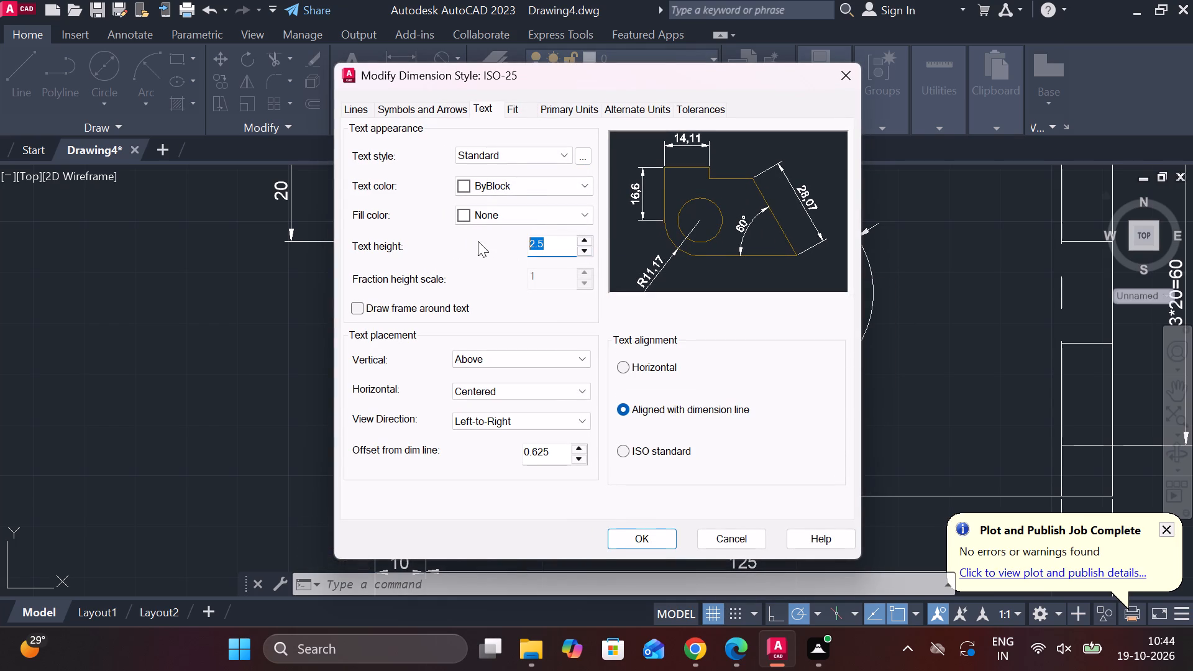
pyautogui.press('Delete')
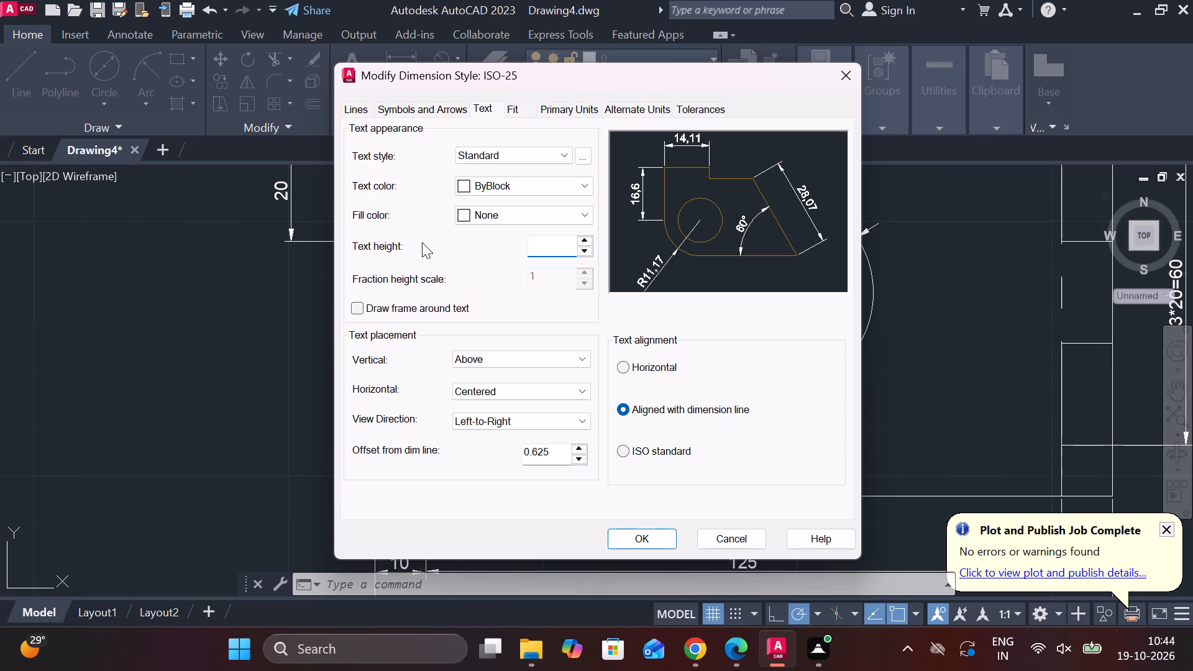
pyautogui.press('4')
pyautogui.write('.5')
pyautogui.press('Return')
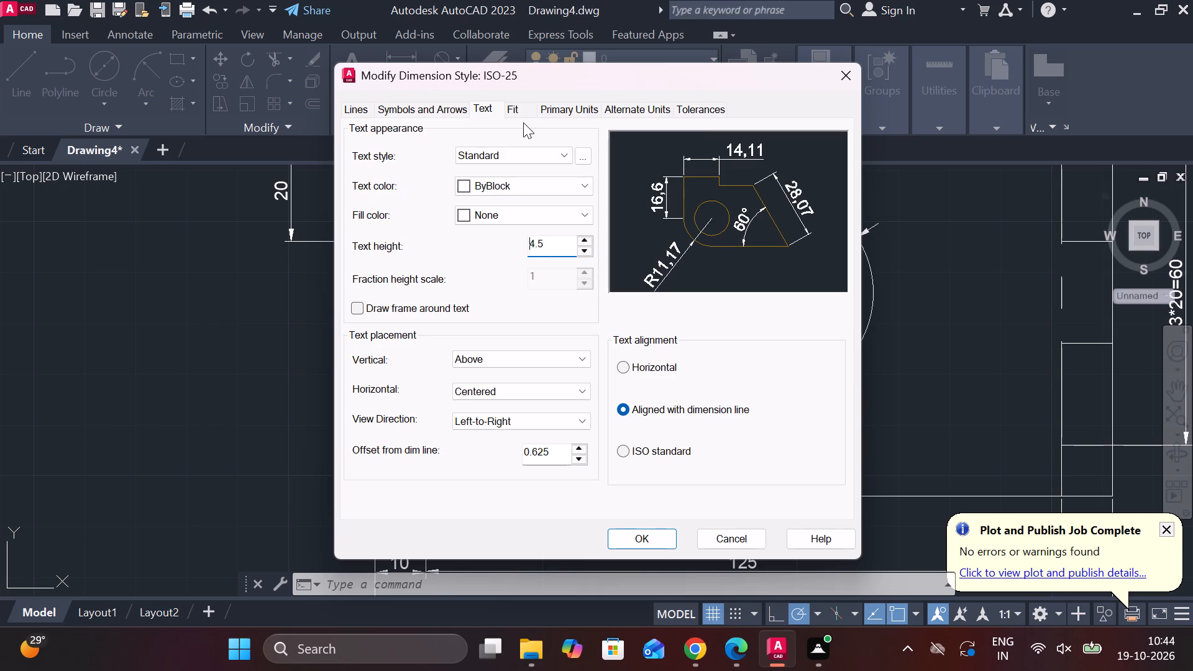
pyautogui.click(623, 454)
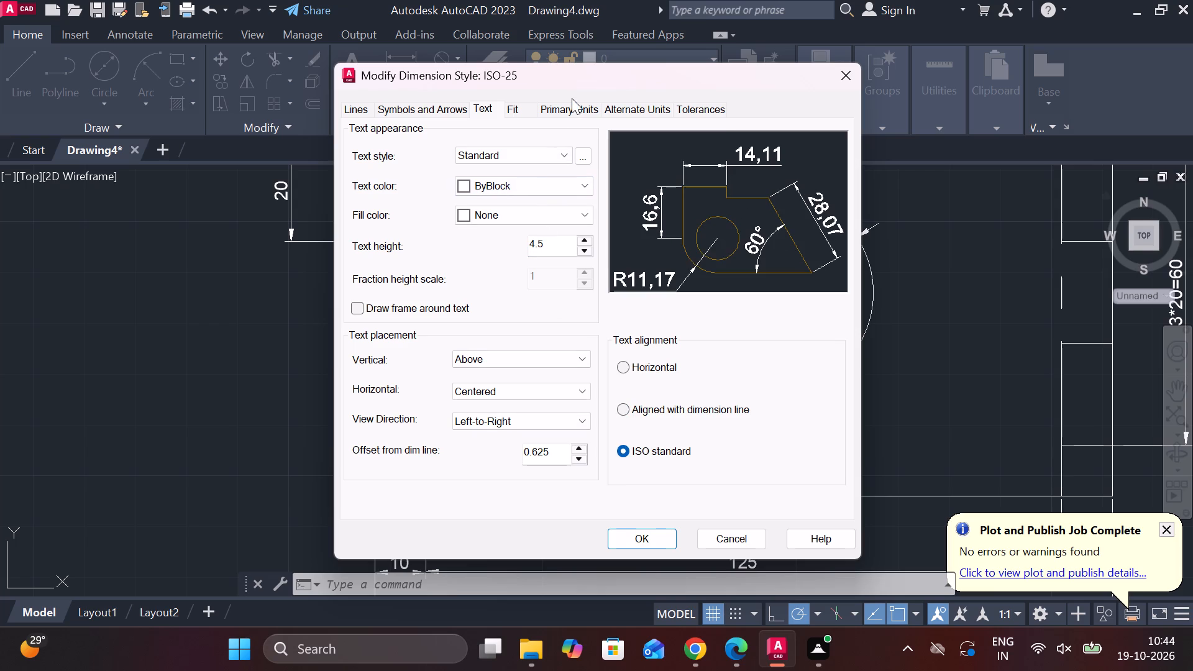
# Set the ISO-25 dimension style's arrow size to 3.
pyautogui.click(560, 110)
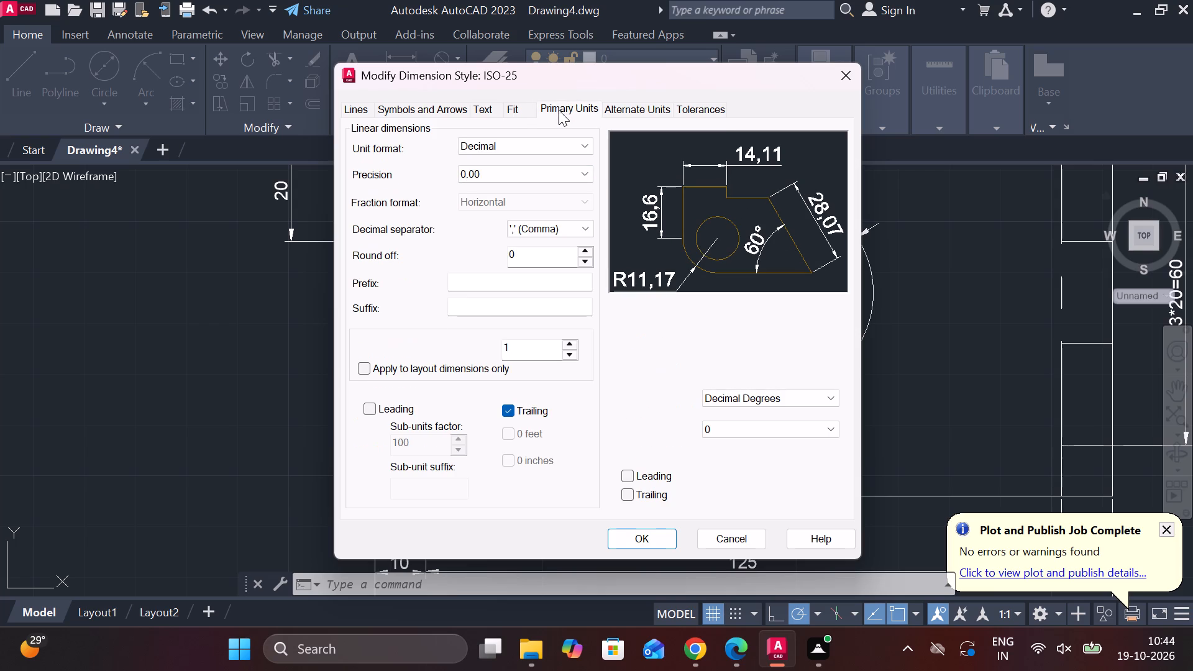
pyautogui.click(480, 106)
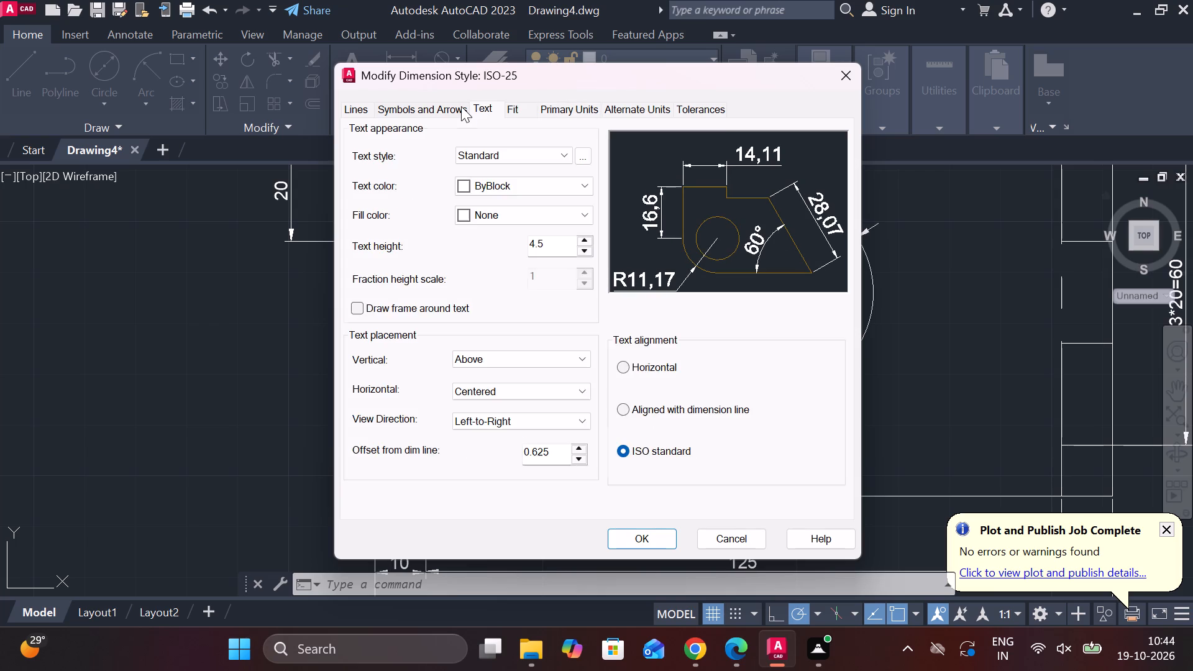
pyautogui.click(461, 106)
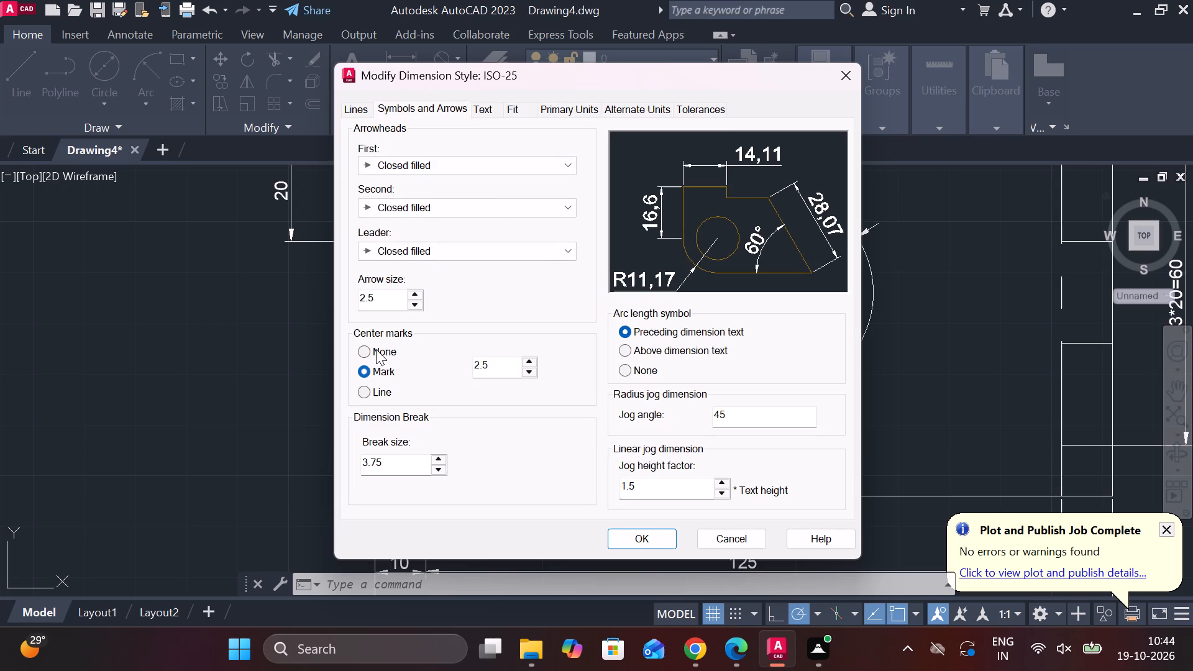
pyautogui.click(378, 293)
pyautogui.moveTo(383, 301); pyautogui.dragTo(309, 293)
pyautogui.press('Delete')
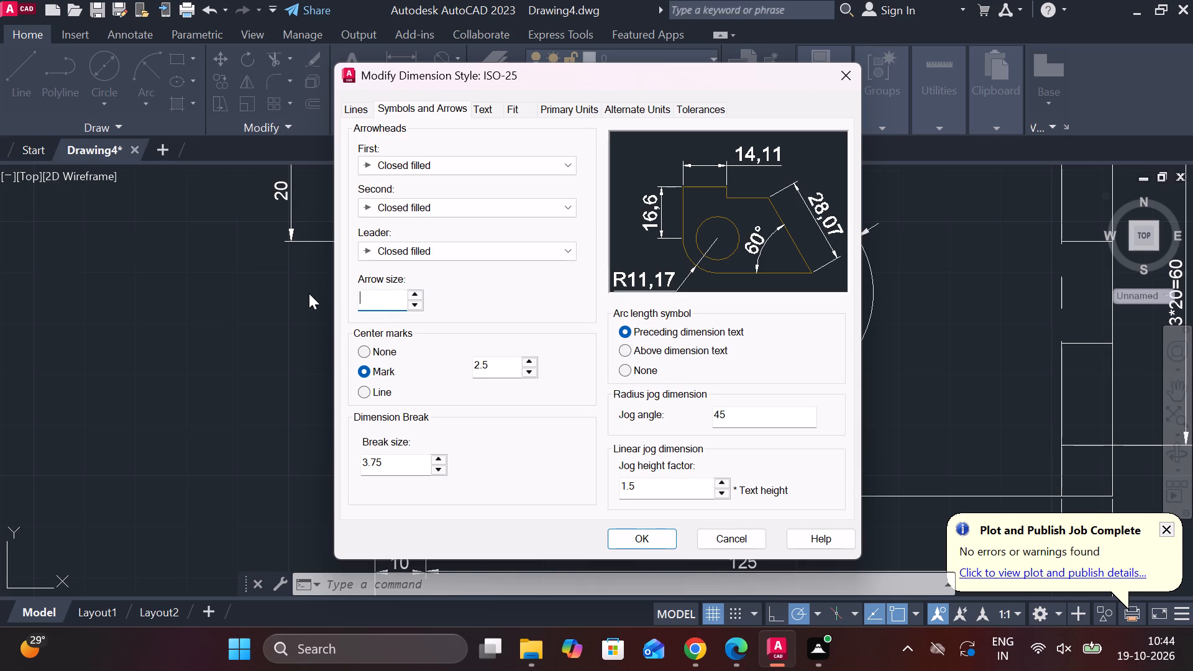
pyautogui.press('3')
pyautogui.press('Return')
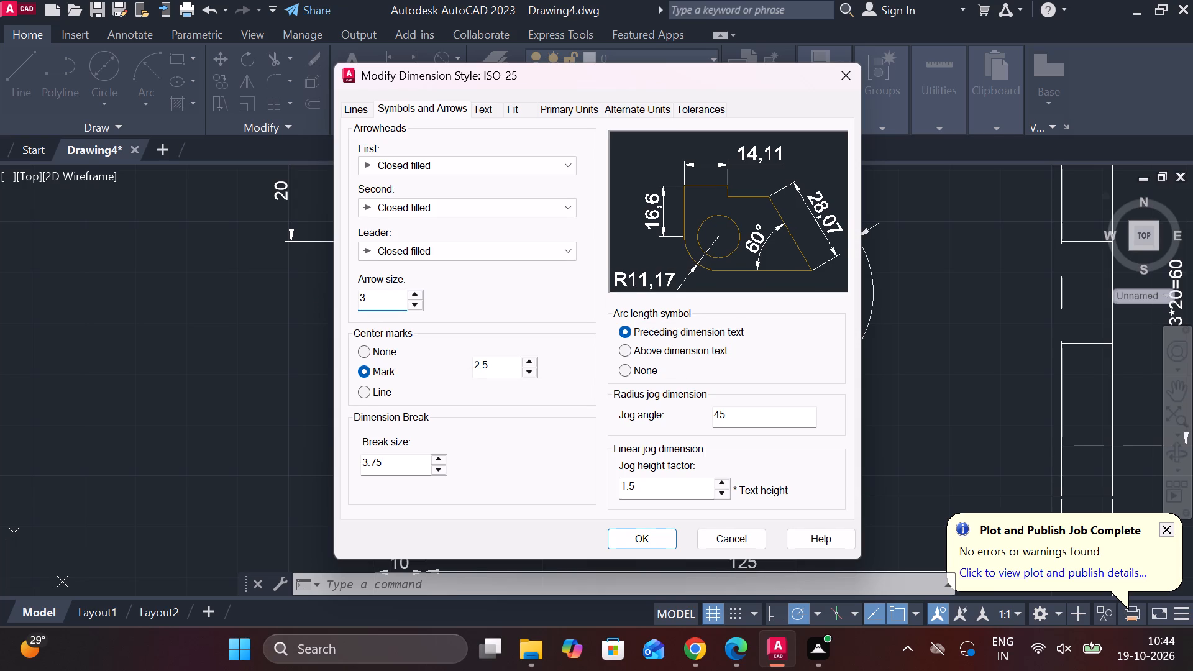
pyautogui.press('Return')
# Turn off drawing the dimension line between extension lines, save the ISO-25 style changes and set the style current.
pyautogui.click(490, 110)
pyautogui.click(523, 107)
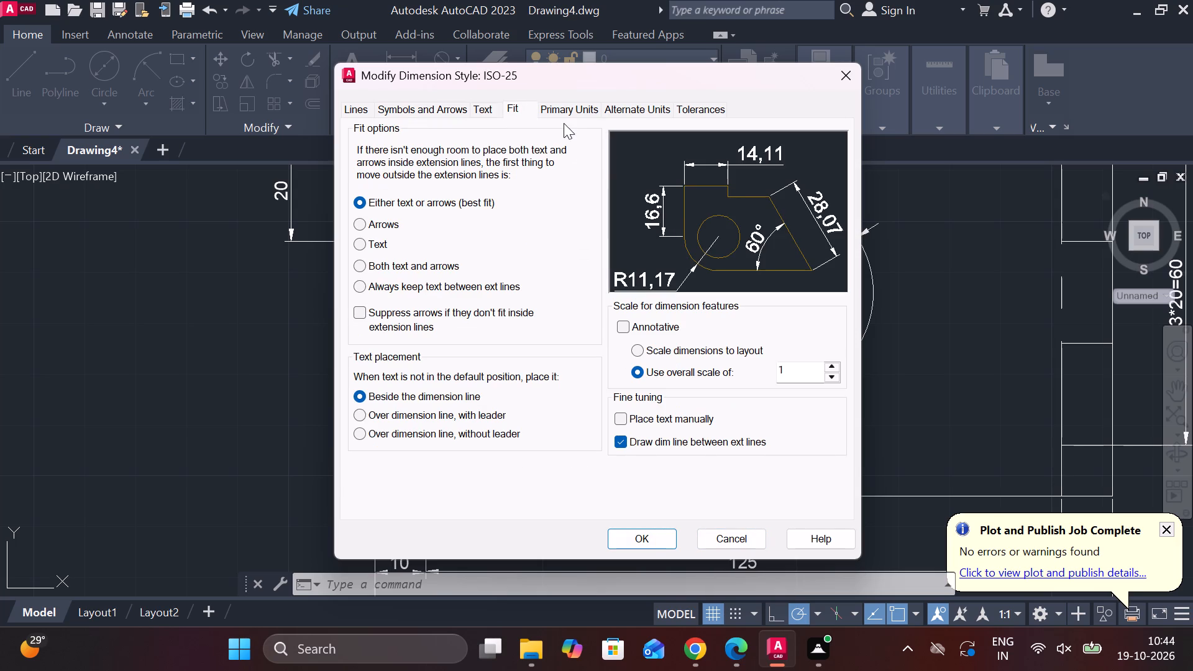
pyautogui.click(621, 442)
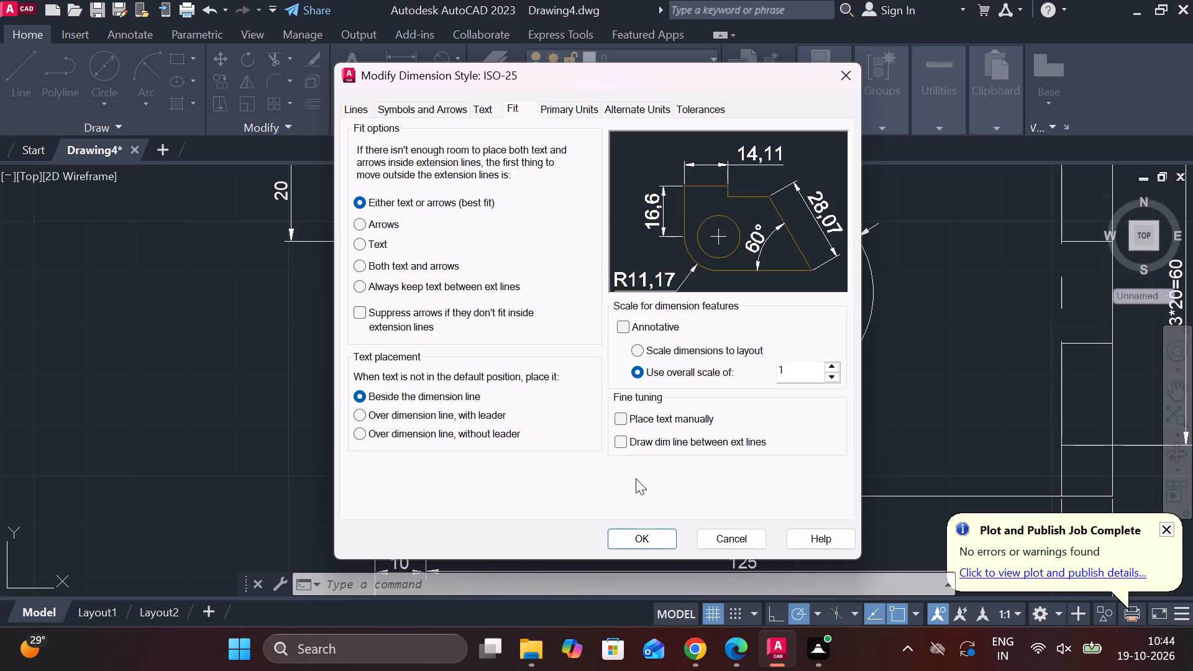
pyautogui.click(652, 544)
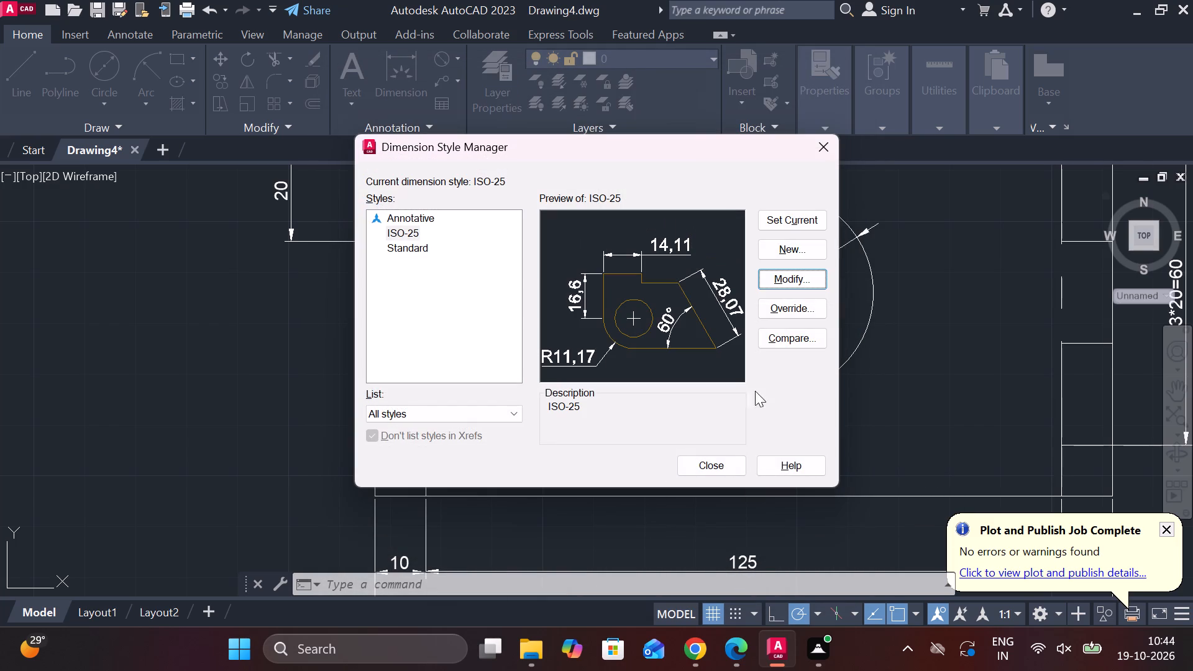
pyautogui.click(802, 222)
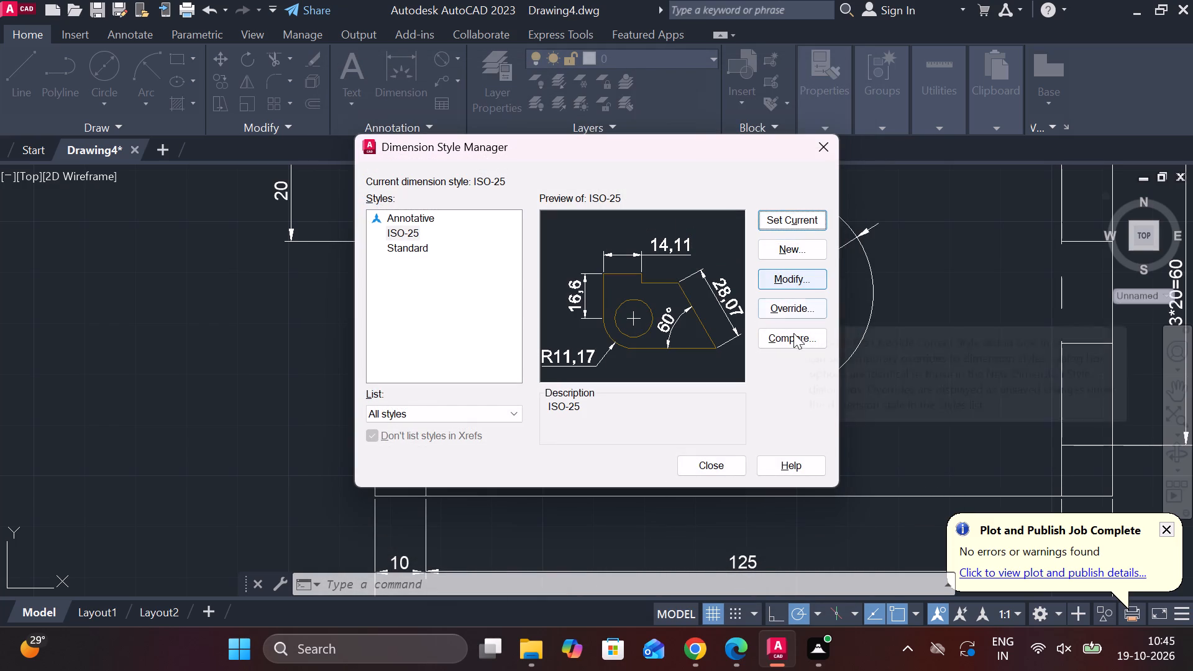
# Close the Dimension Style Manager.
pyautogui.click(718, 465)
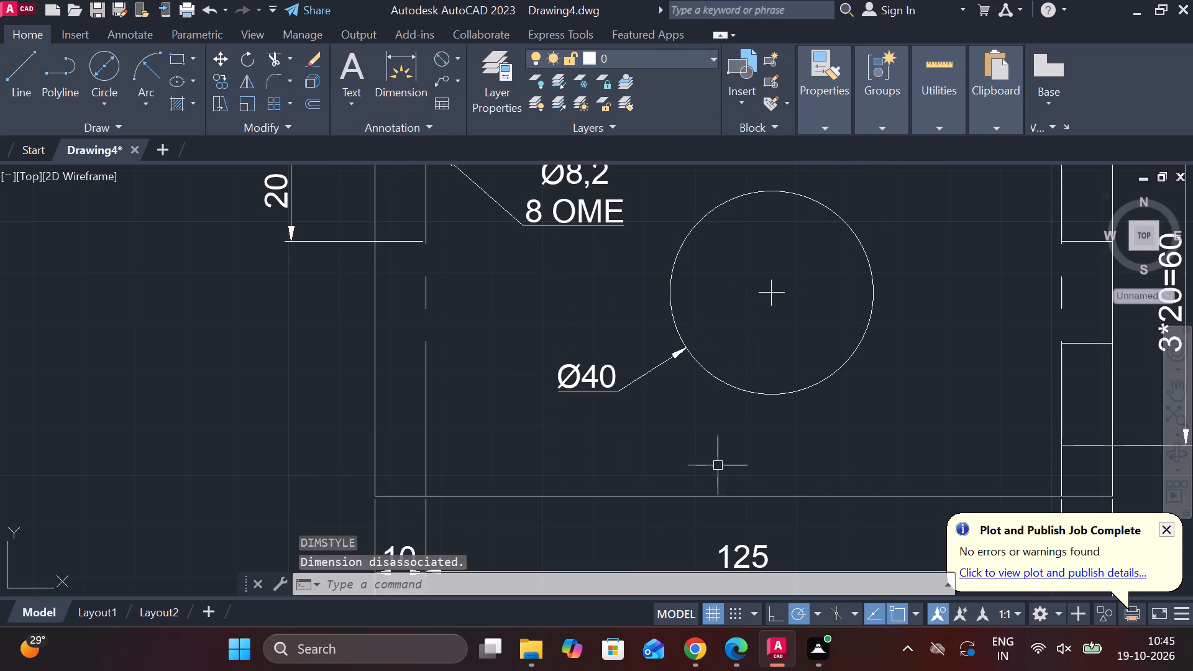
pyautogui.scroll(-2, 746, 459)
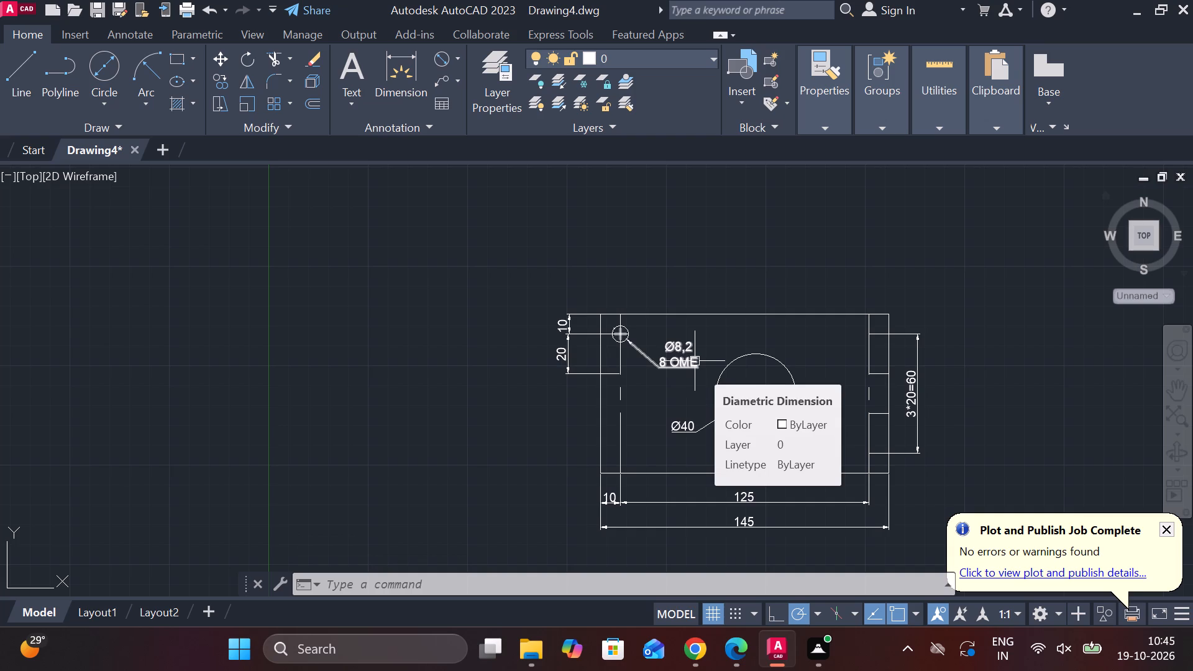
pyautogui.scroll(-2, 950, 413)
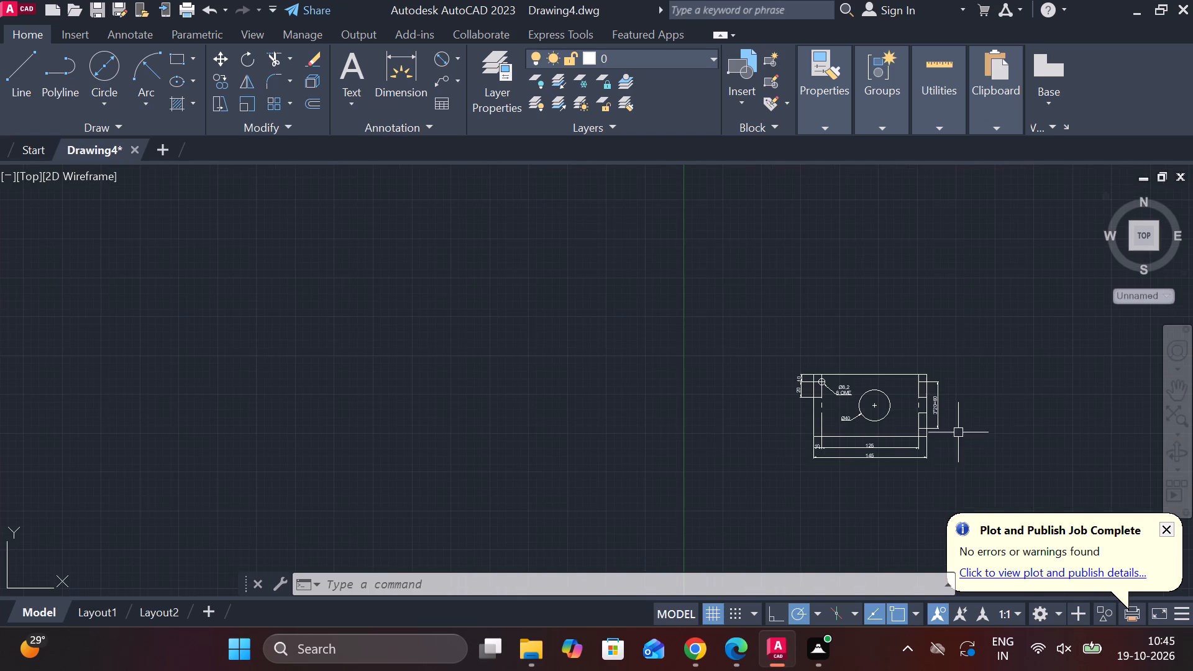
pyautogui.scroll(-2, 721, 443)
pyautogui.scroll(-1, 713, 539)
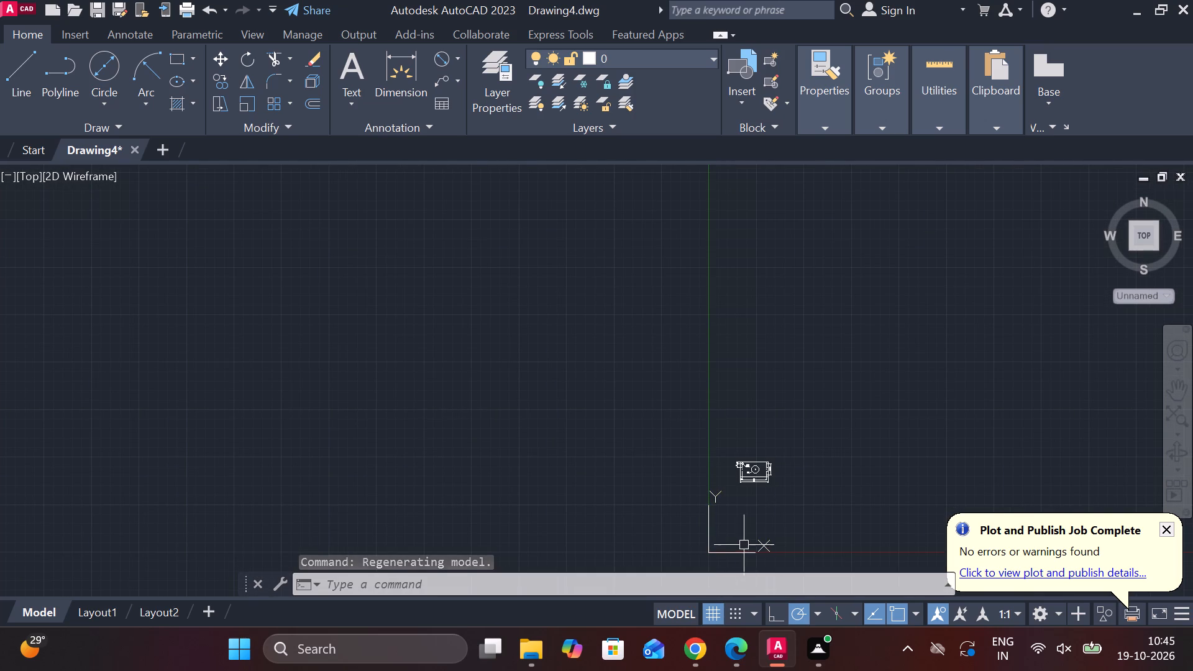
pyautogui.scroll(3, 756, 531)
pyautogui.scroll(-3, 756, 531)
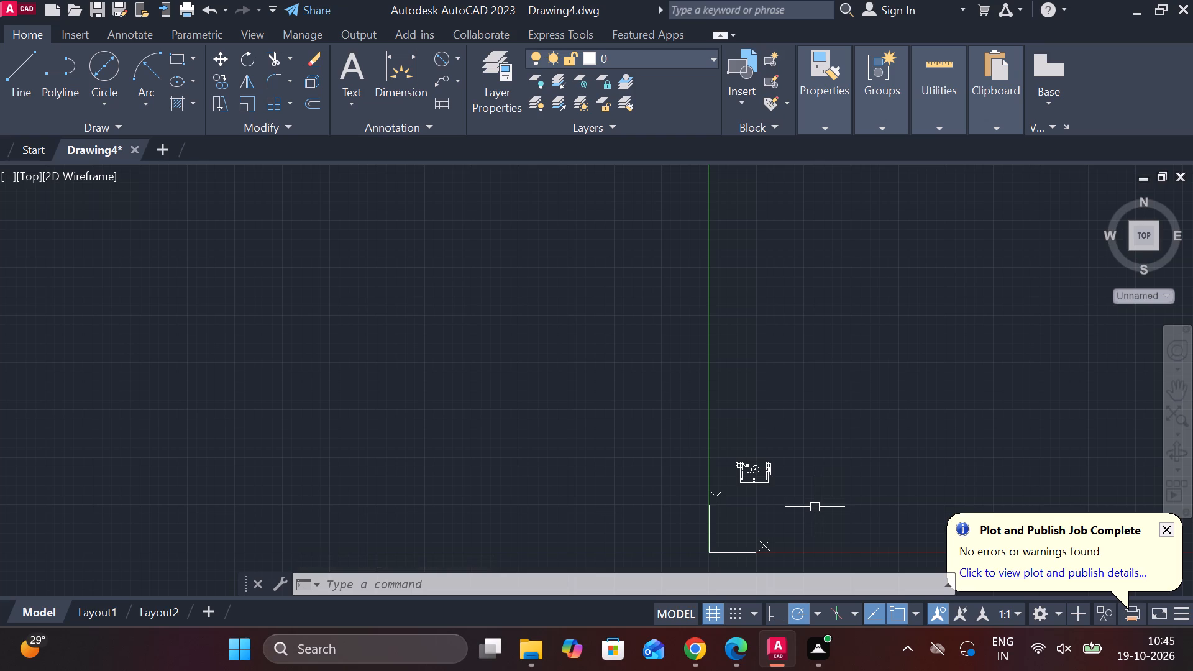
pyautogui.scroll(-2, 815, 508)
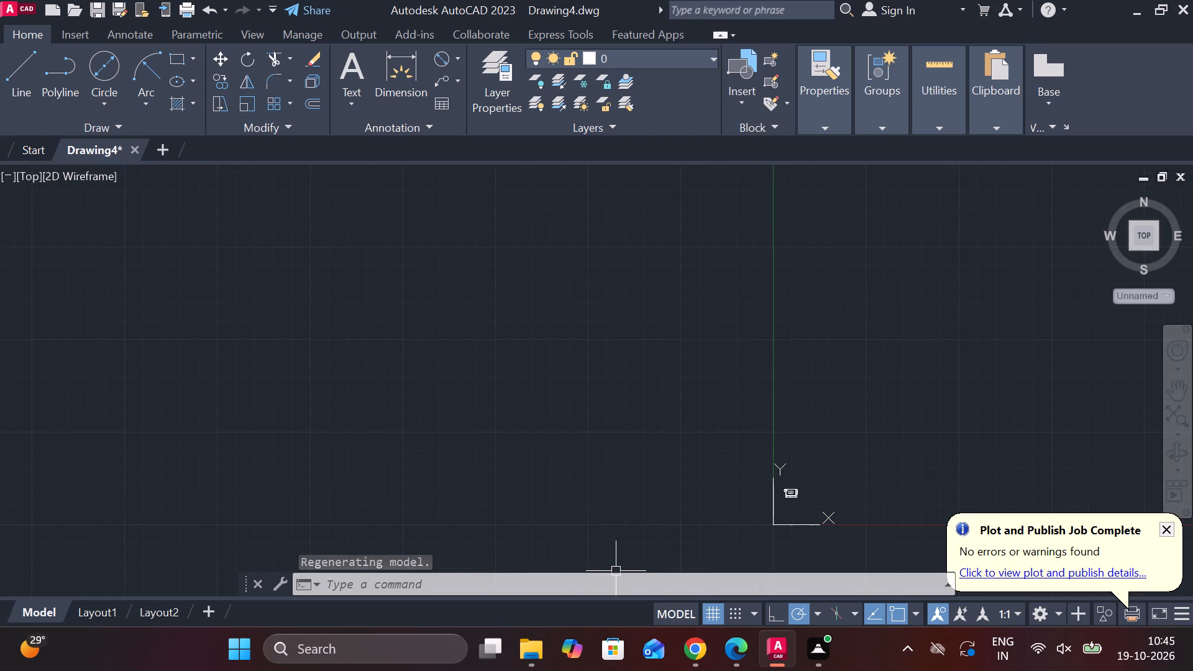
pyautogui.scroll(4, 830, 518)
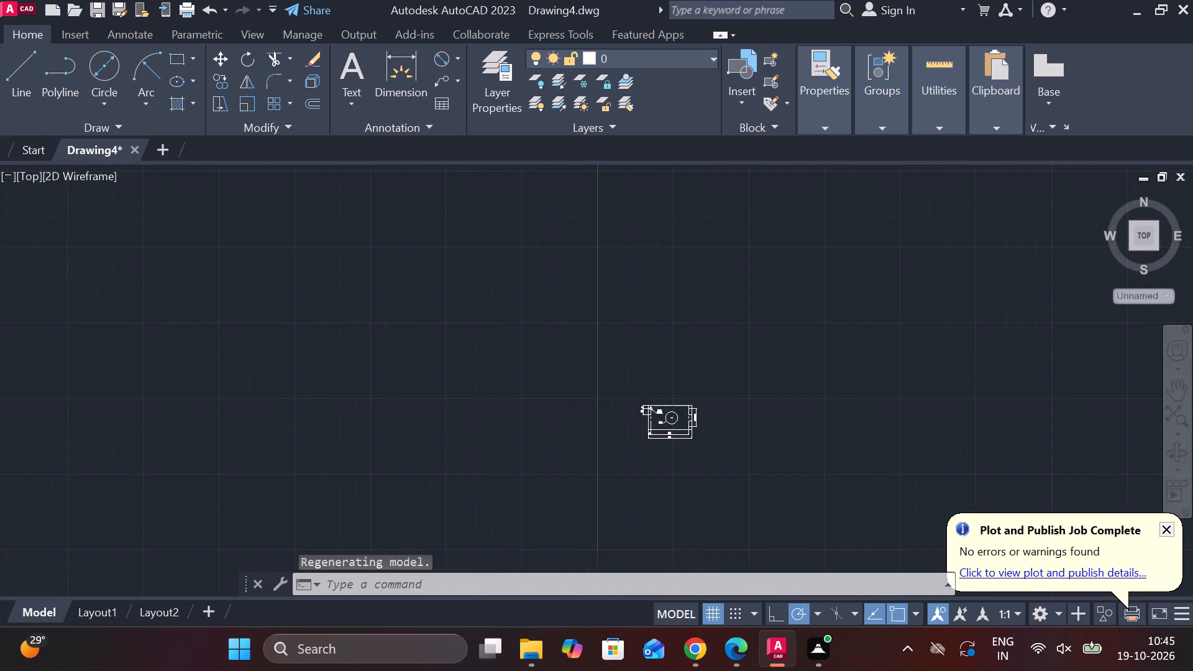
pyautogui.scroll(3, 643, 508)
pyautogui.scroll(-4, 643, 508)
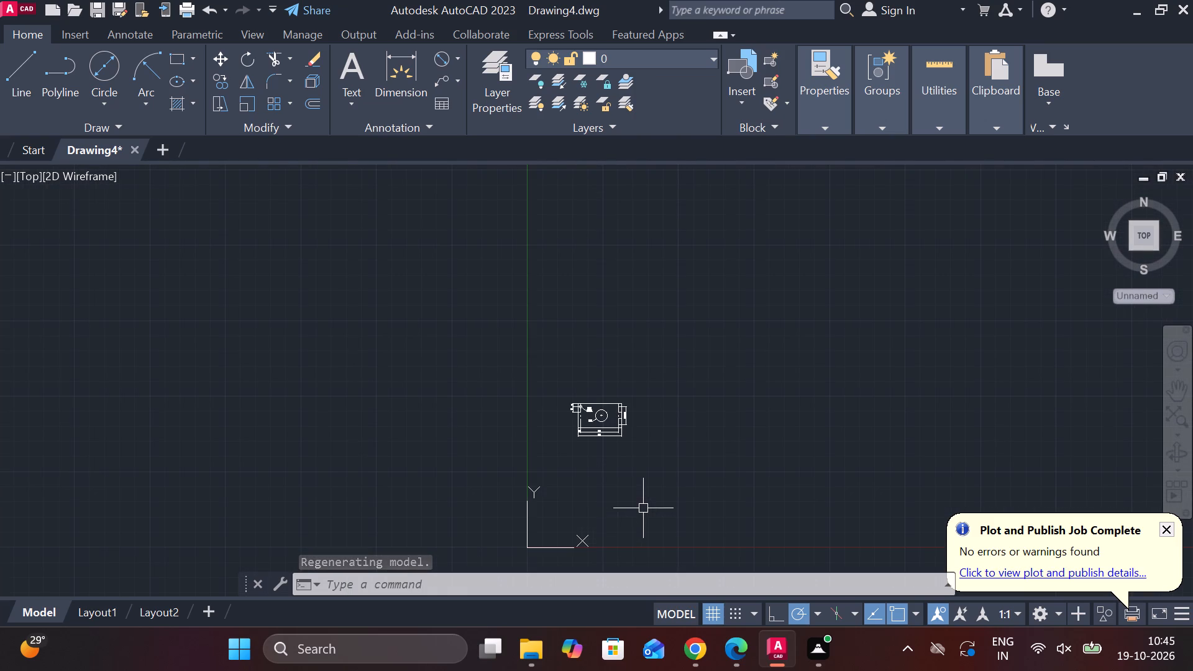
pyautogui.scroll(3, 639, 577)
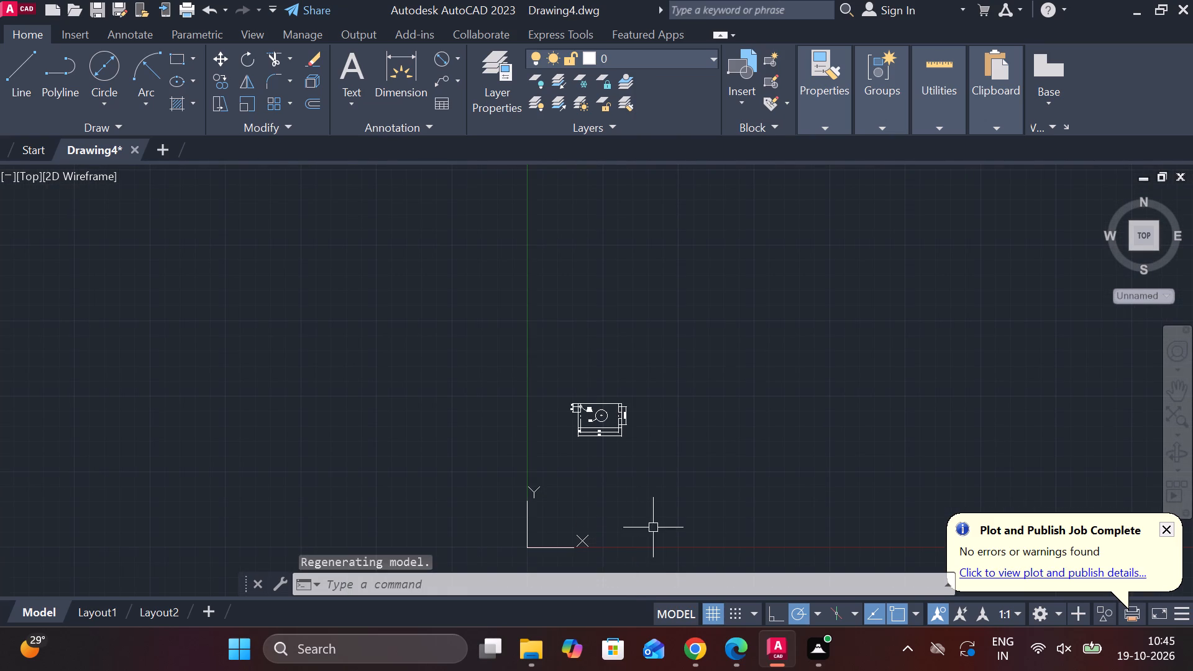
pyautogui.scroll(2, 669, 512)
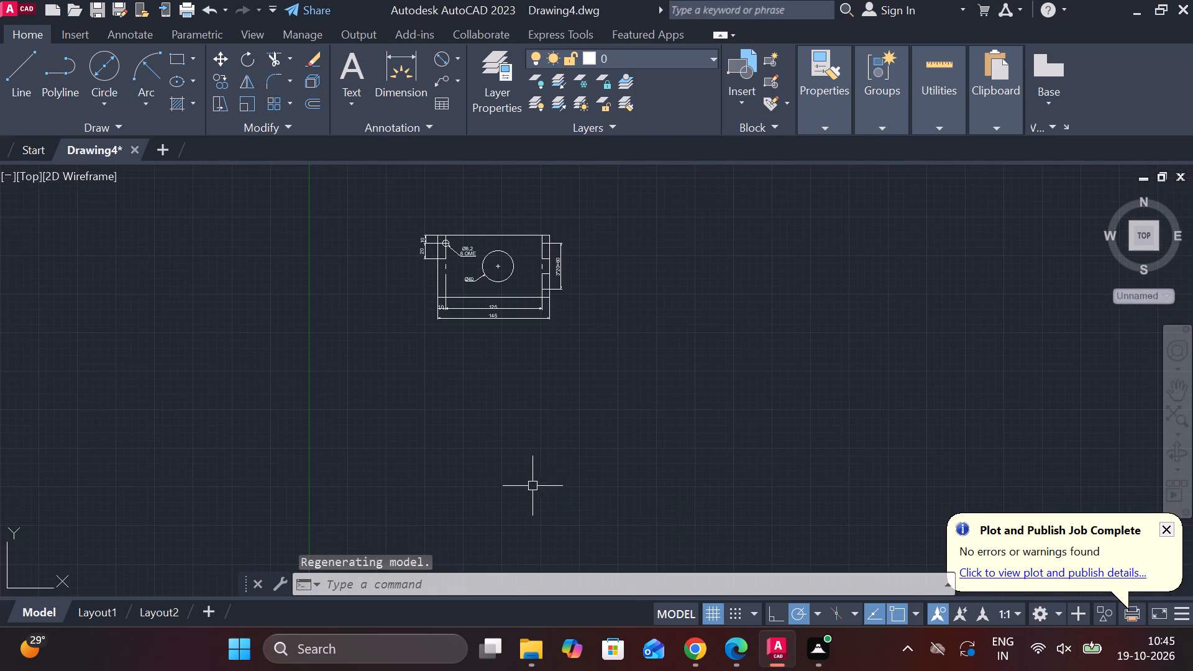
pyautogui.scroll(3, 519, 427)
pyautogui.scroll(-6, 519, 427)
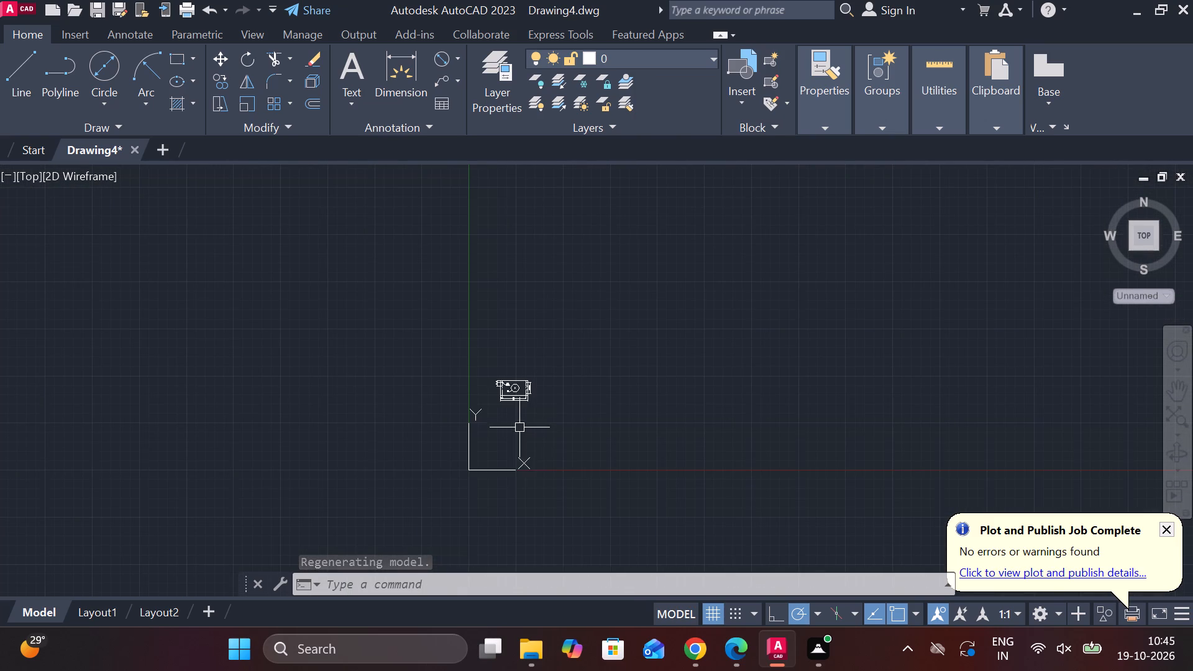
# Relocate the UCS origin far below and to the left of the dimensioned plate, at the edge of the visible drawing area.
pyautogui.click(483, 475)
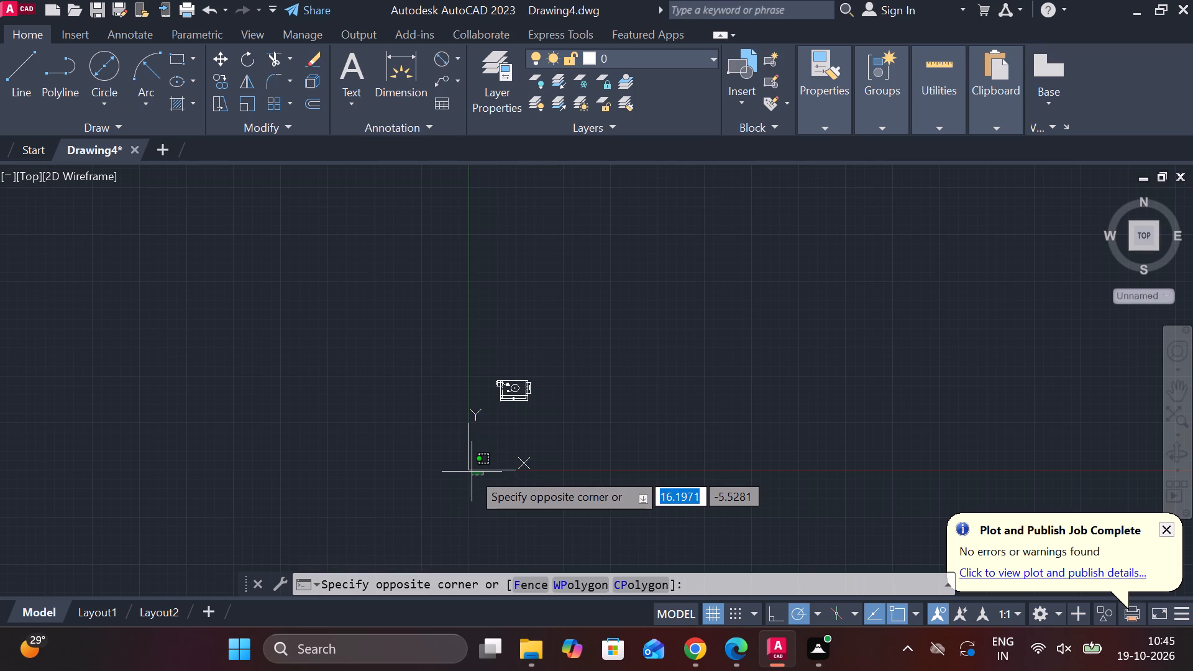
pyautogui.press('Escape')
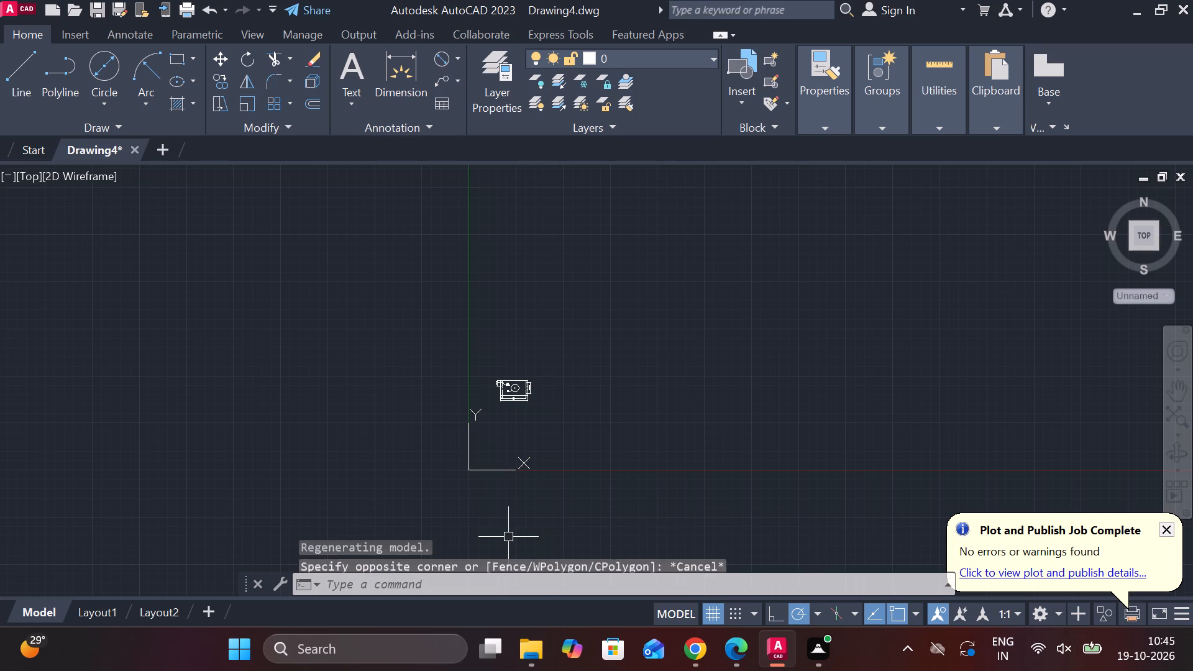
pyautogui.click(492, 473)
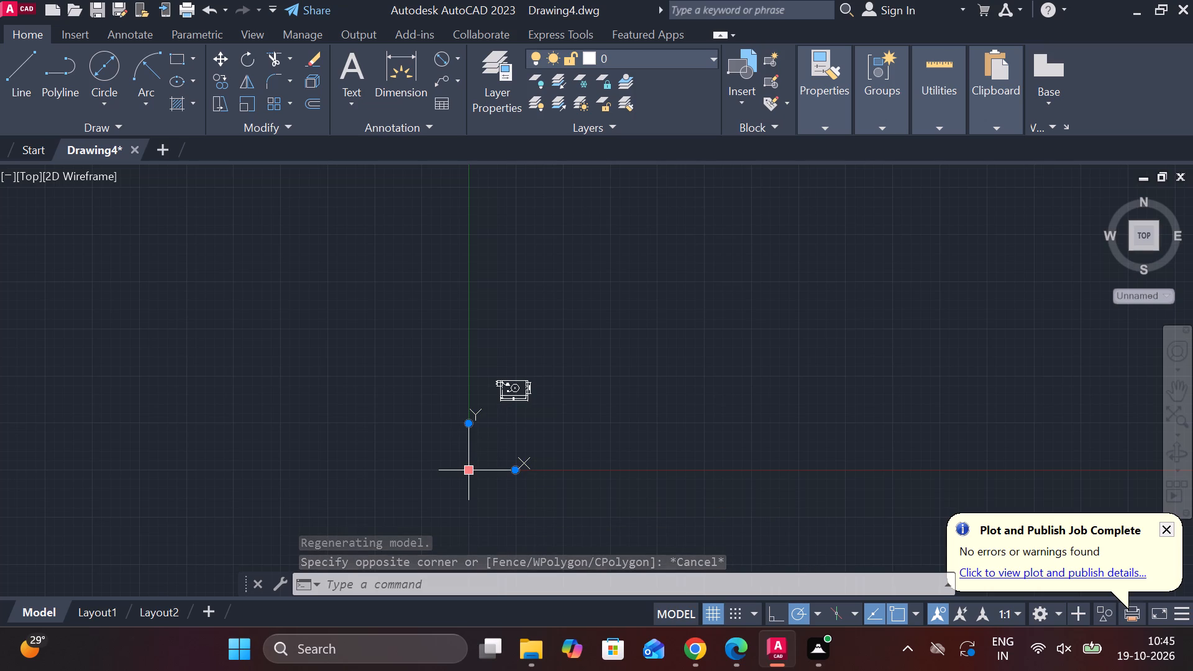
pyautogui.click(469, 473)
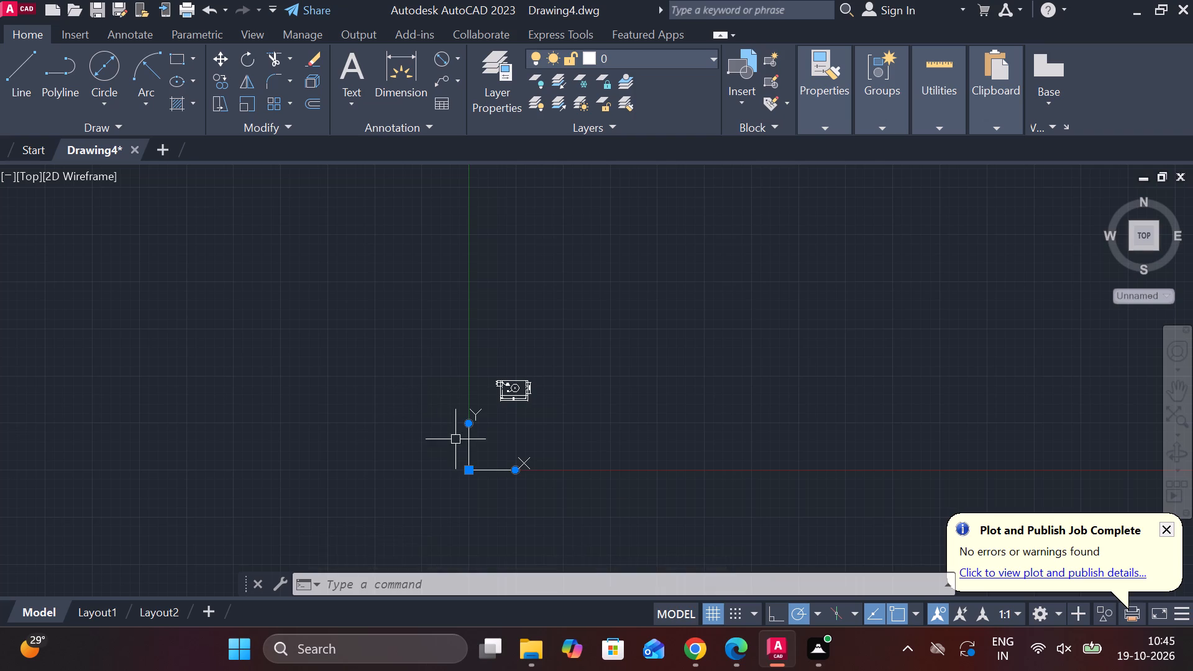
pyautogui.click(468, 472)
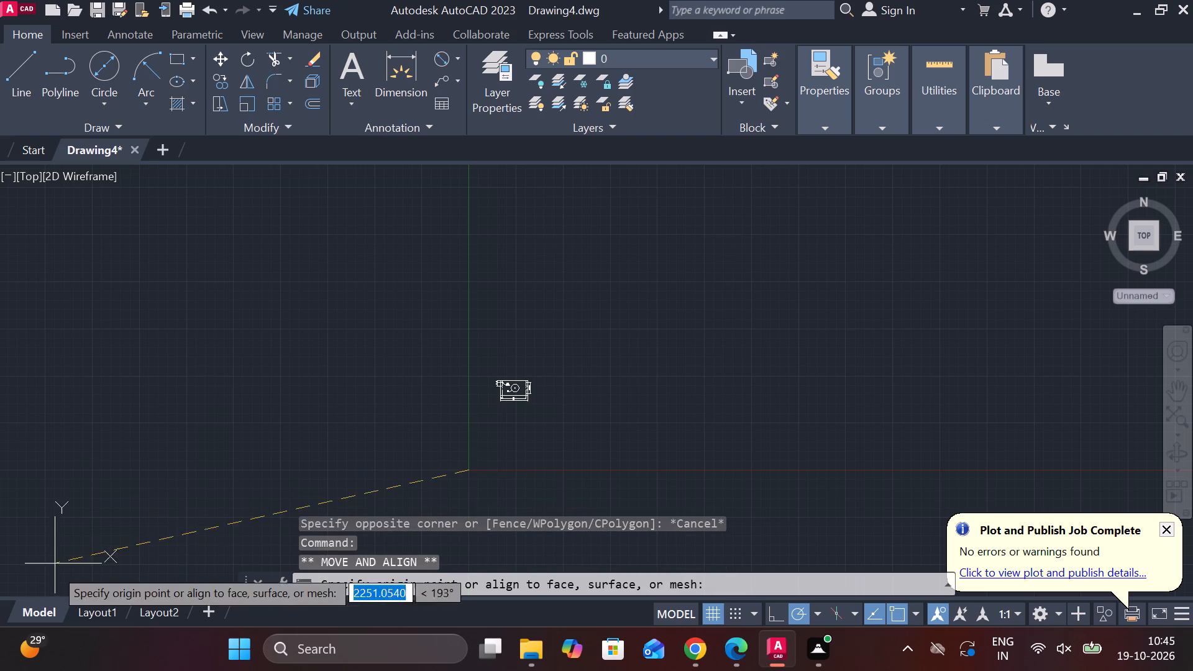
pyautogui.click(3, 583)
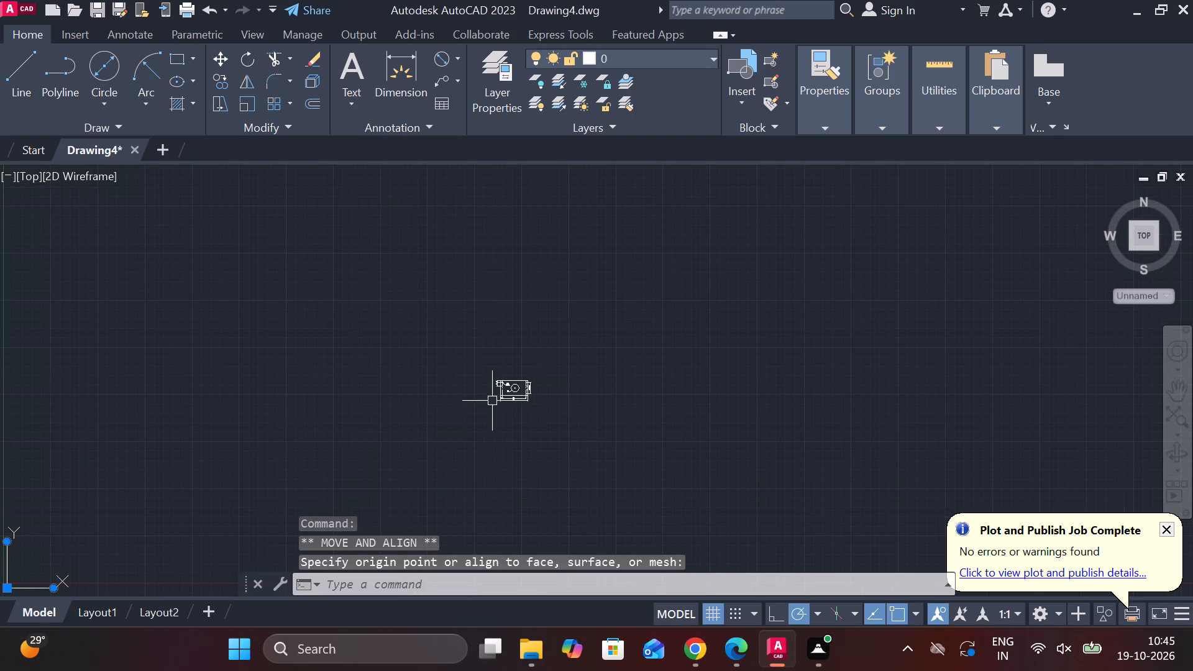
# Draw two consecutive horizontal lines, 5 and 10 long, rightward from a point about 47 right of the plate and level with its bottom edge.
pyautogui.scroll(-2, 554, 372)
pyautogui.scroll(3, 554, 372)
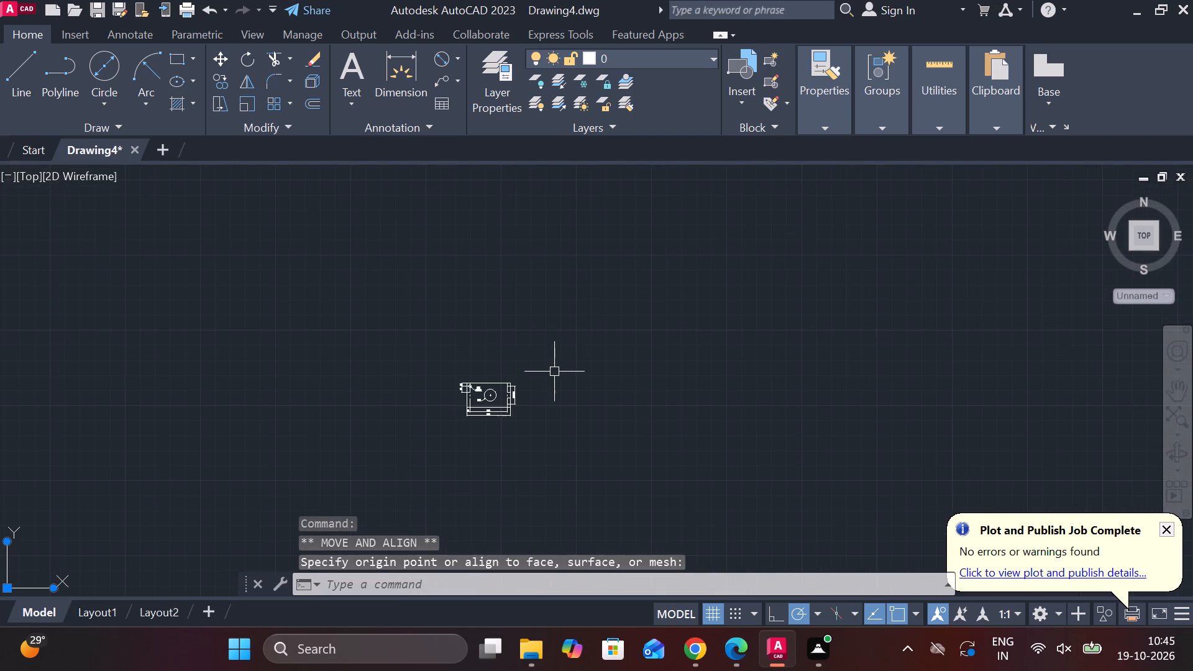
pyautogui.scroll(2, 575, 453)
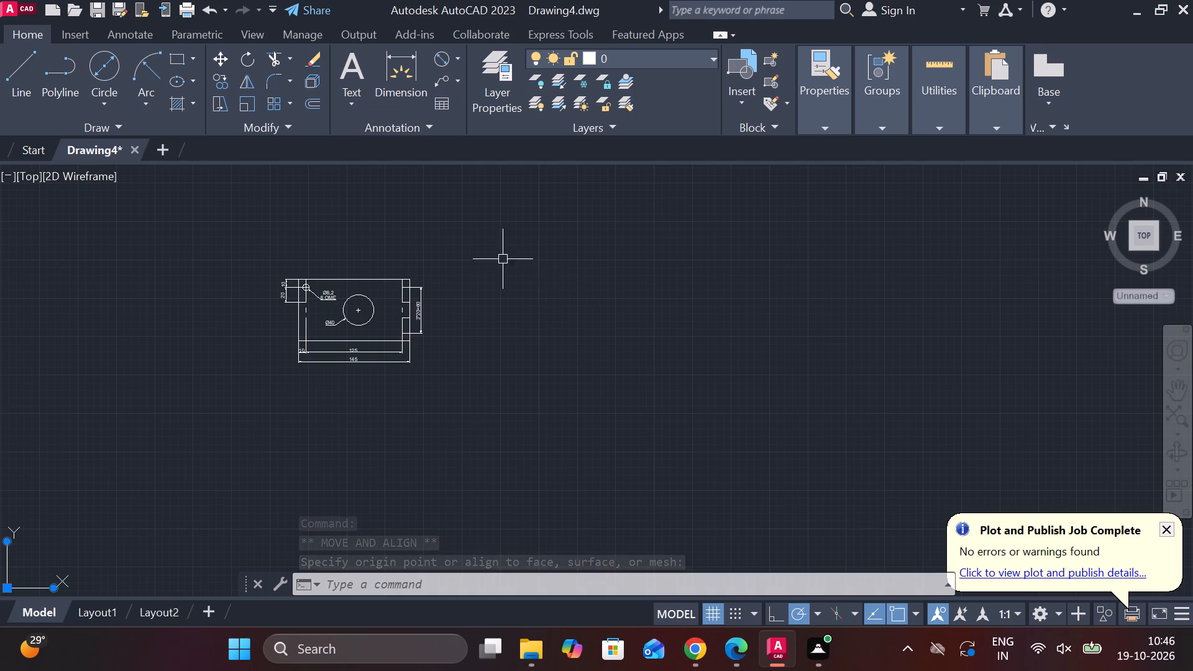
pyautogui.scroll(2, 454, 216)
pyautogui.scroll(-1, 454, 216)
pyautogui.scroll(1, 475, 343)
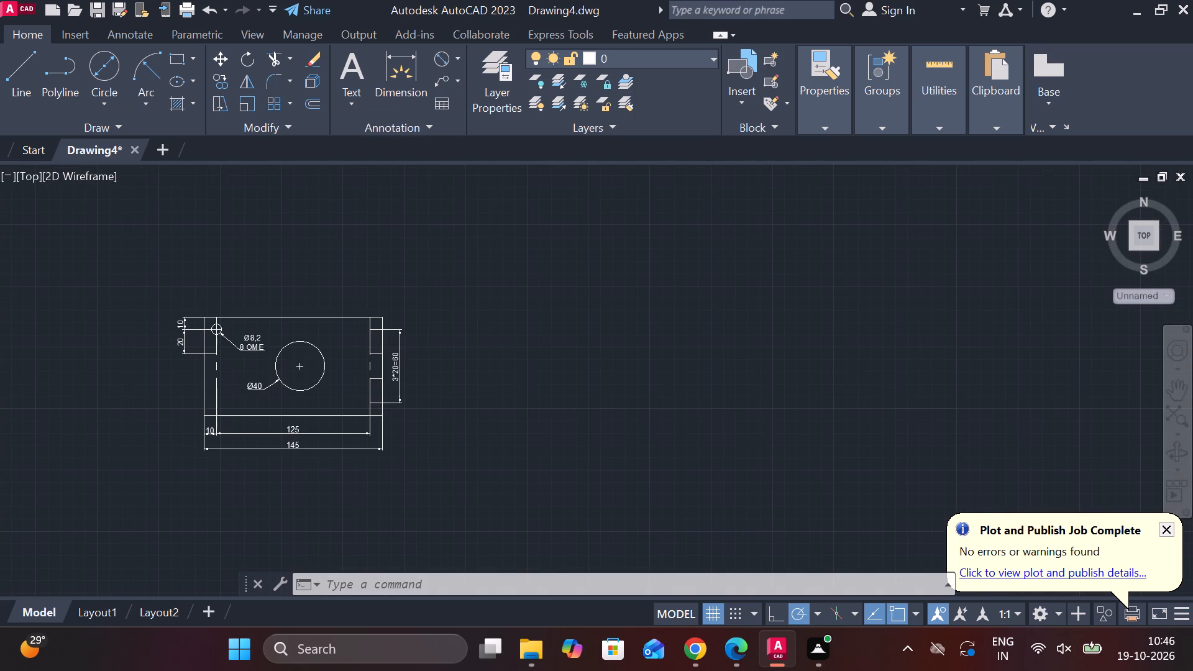
pyautogui.scroll(-1, 570, 386)
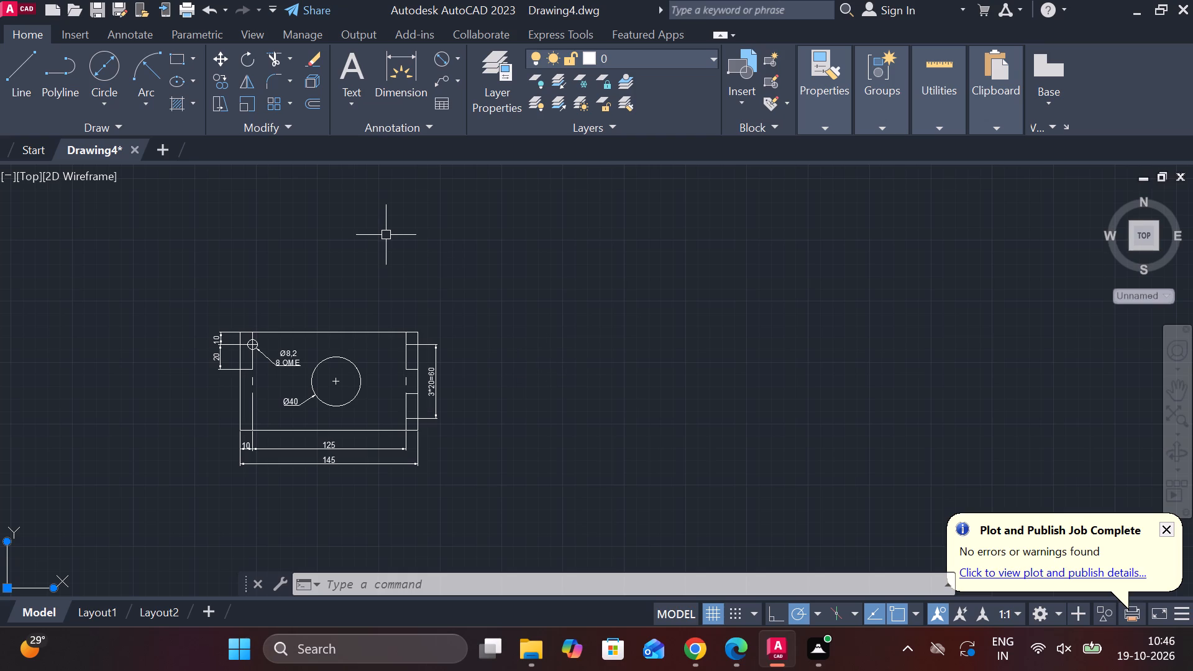
pyautogui.click(30, 78)
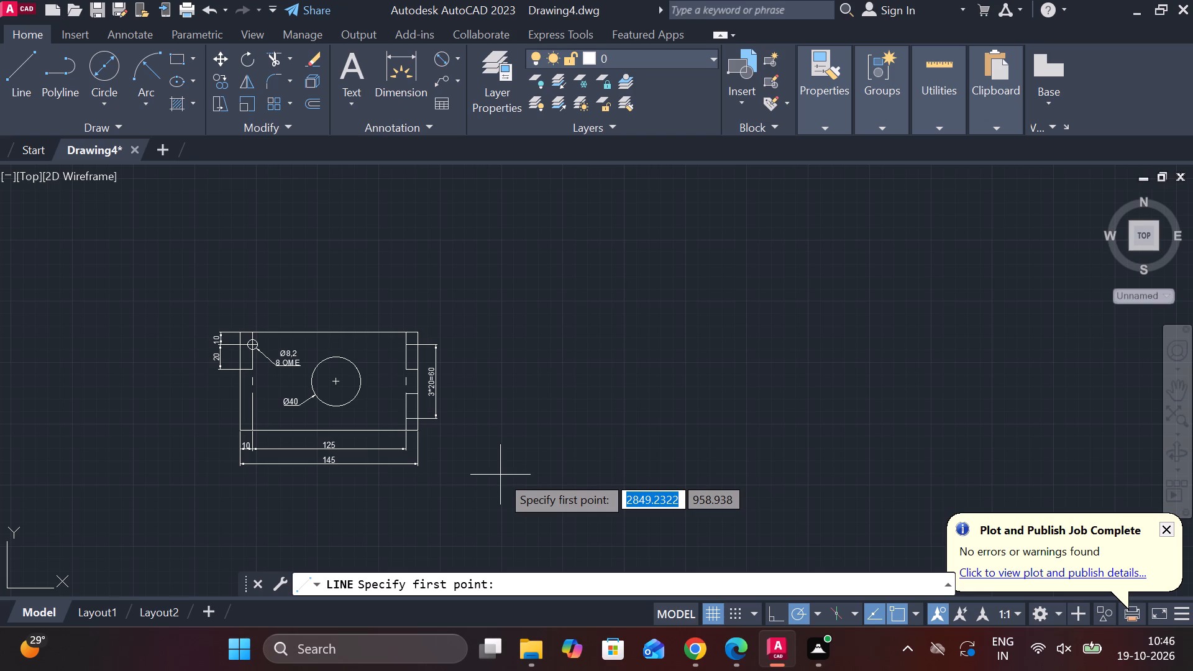
pyautogui.scroll(1, 443, 432)
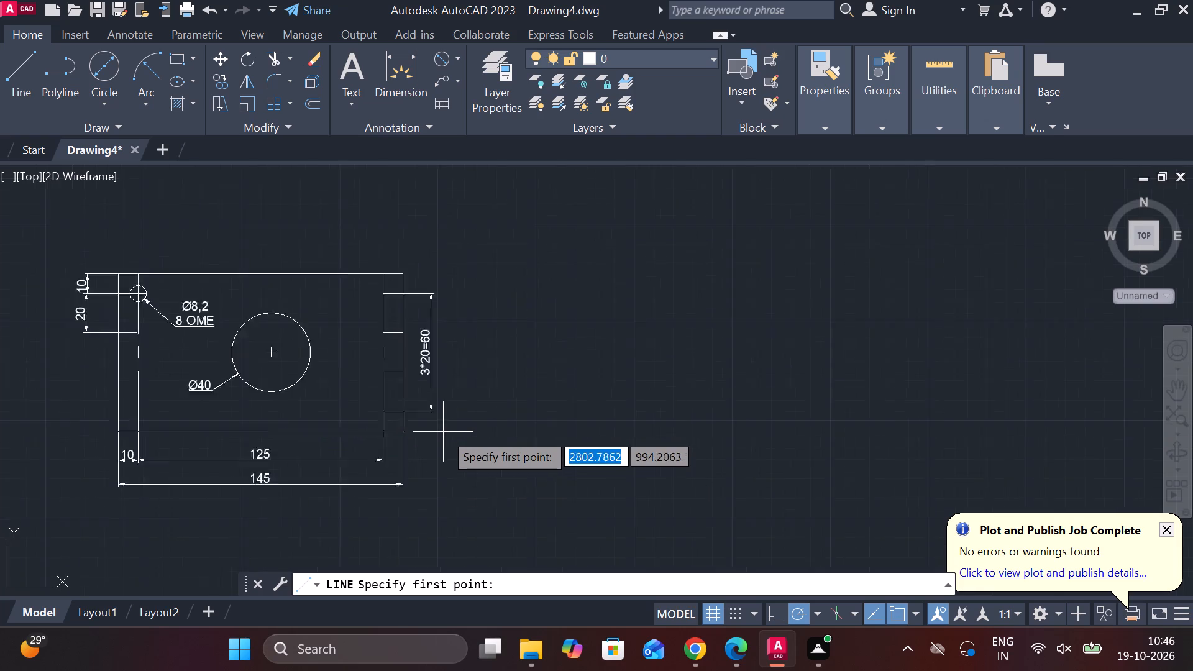
pyautogui.scroll(1, 443, 432)
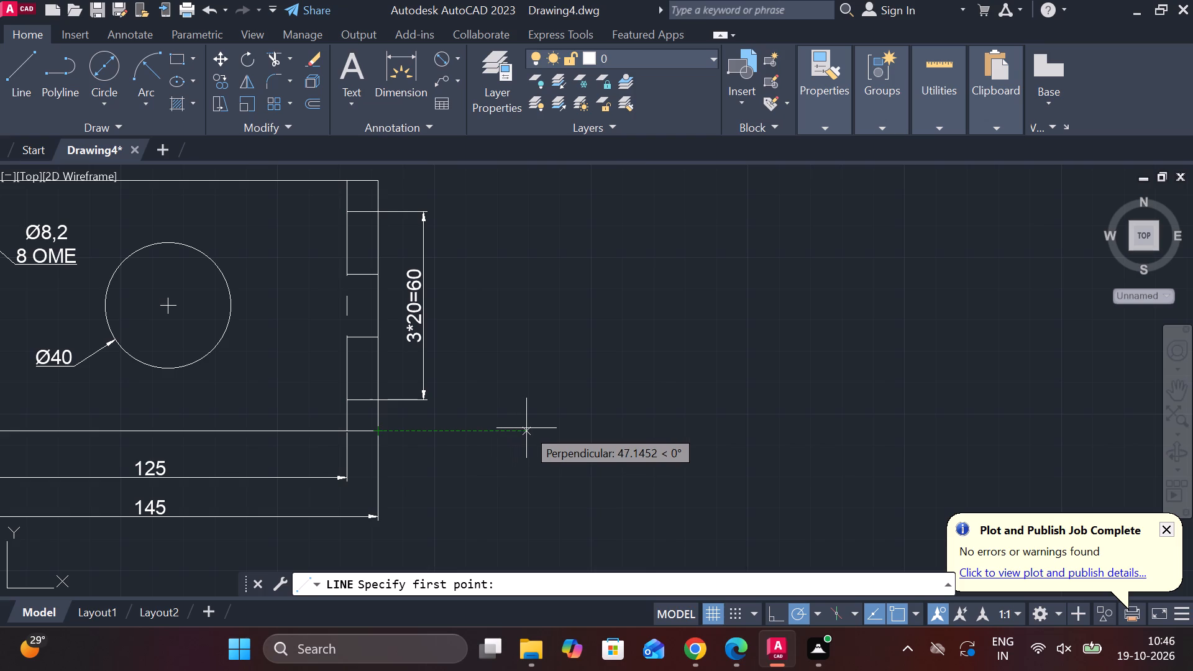
pyautogui.click(526, 428)
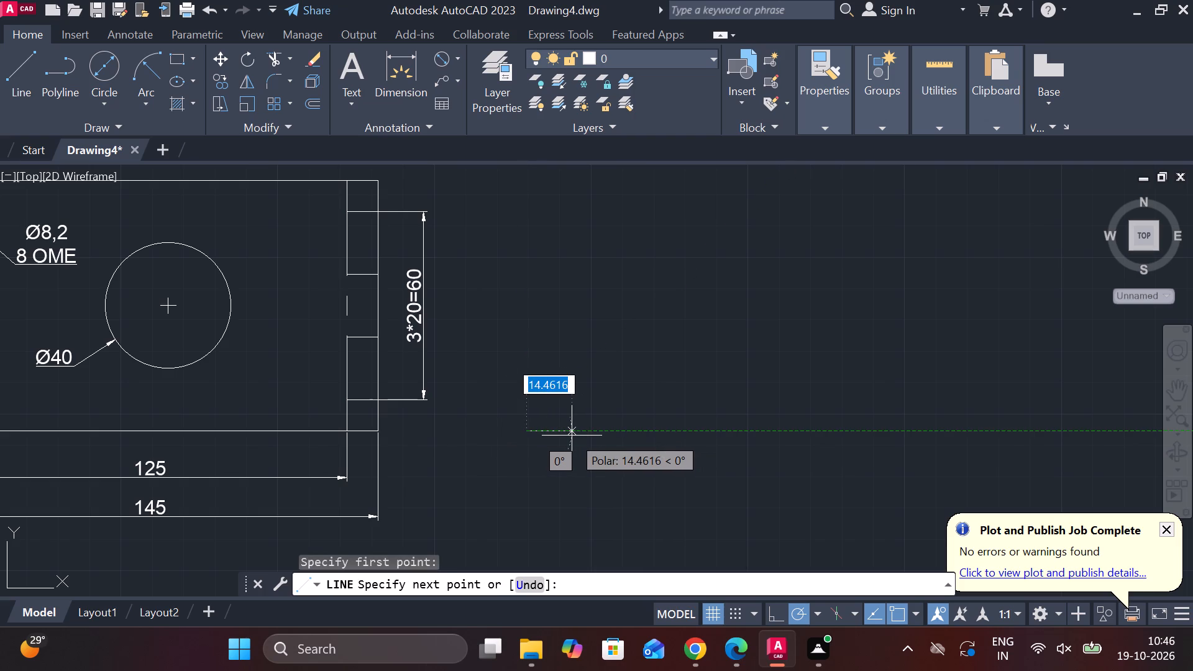
pyautogui.press('5')
pyautogui.press('Return')
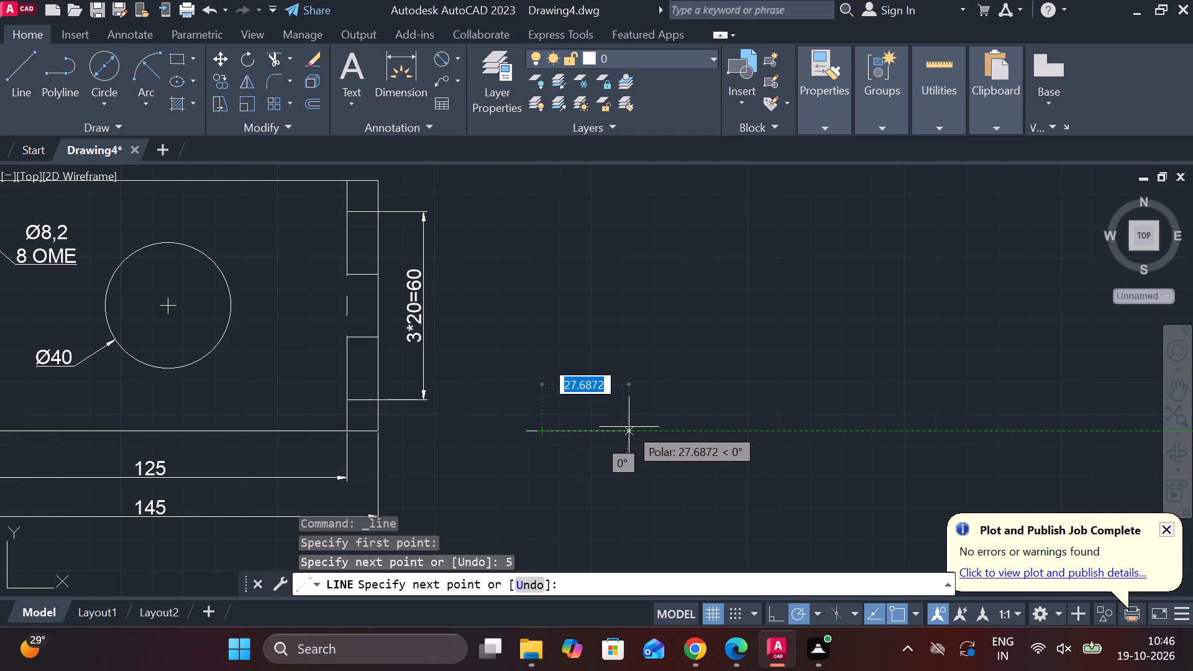
pyautogui.write('10')
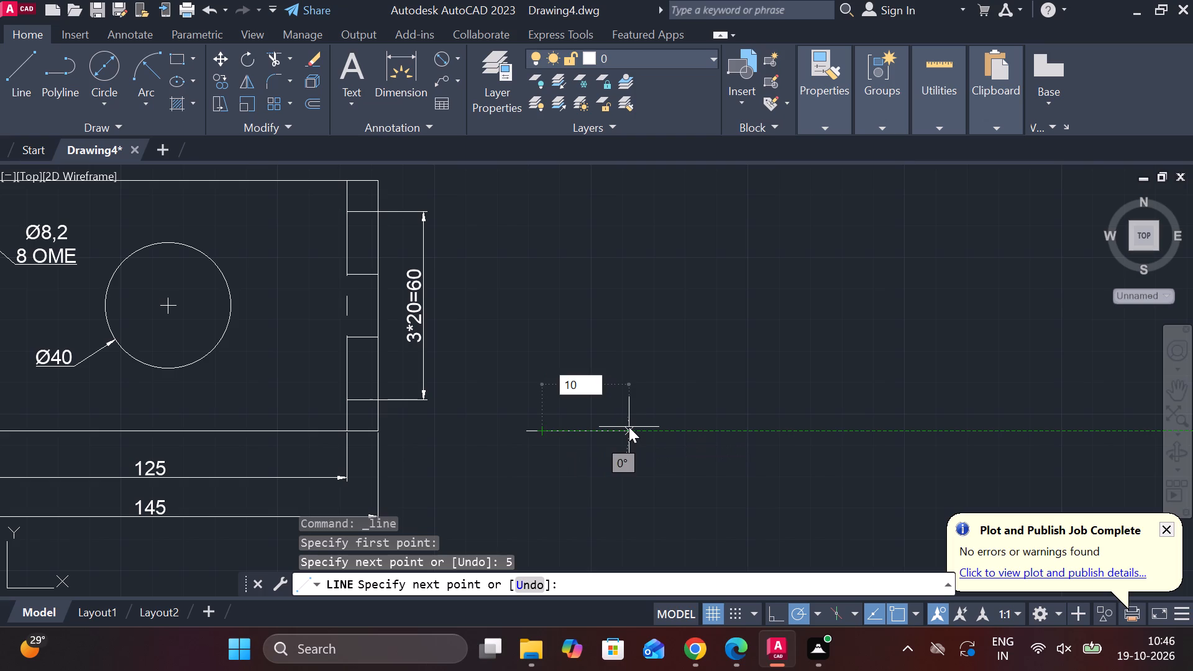
pyautogui.press('Return')
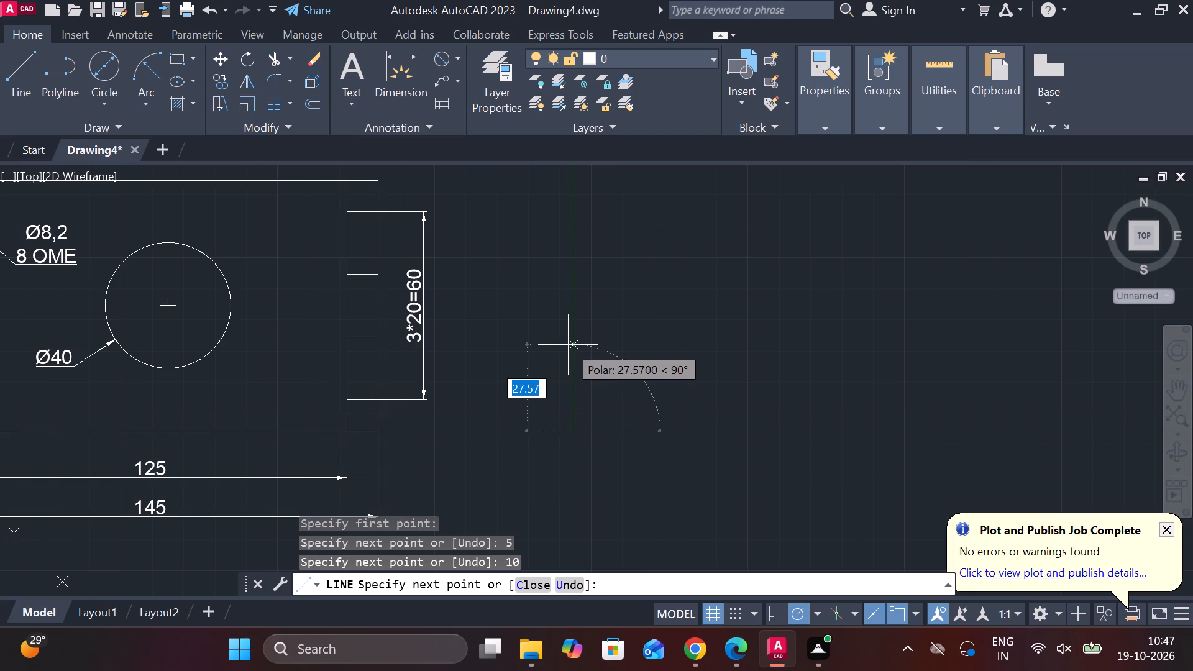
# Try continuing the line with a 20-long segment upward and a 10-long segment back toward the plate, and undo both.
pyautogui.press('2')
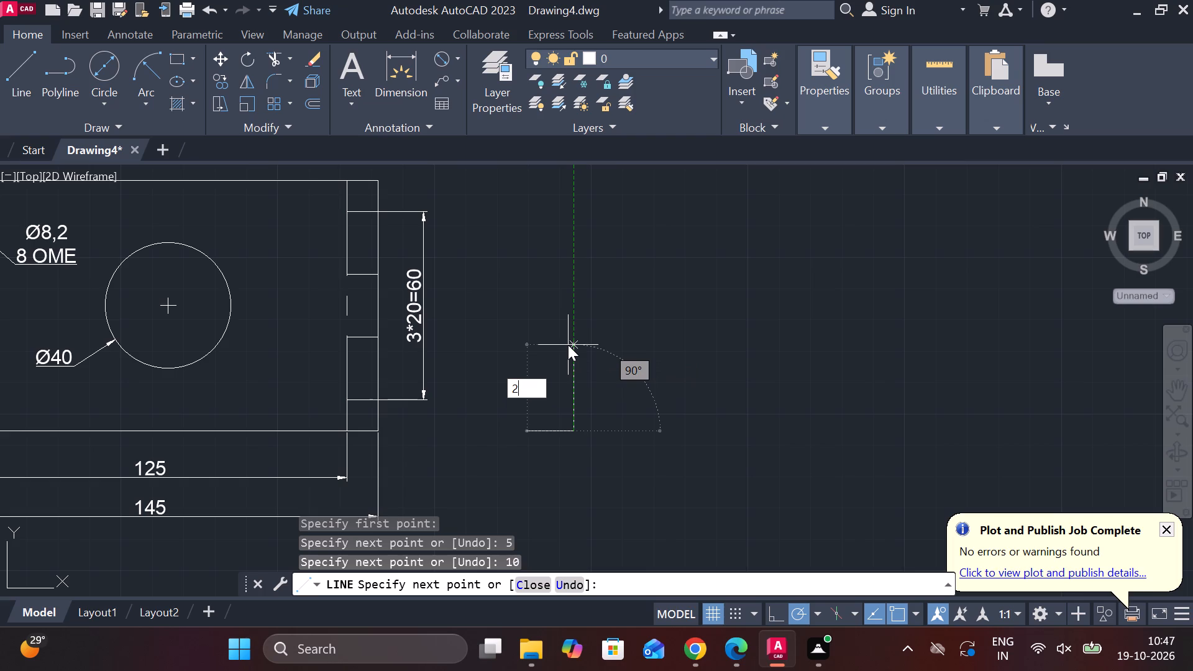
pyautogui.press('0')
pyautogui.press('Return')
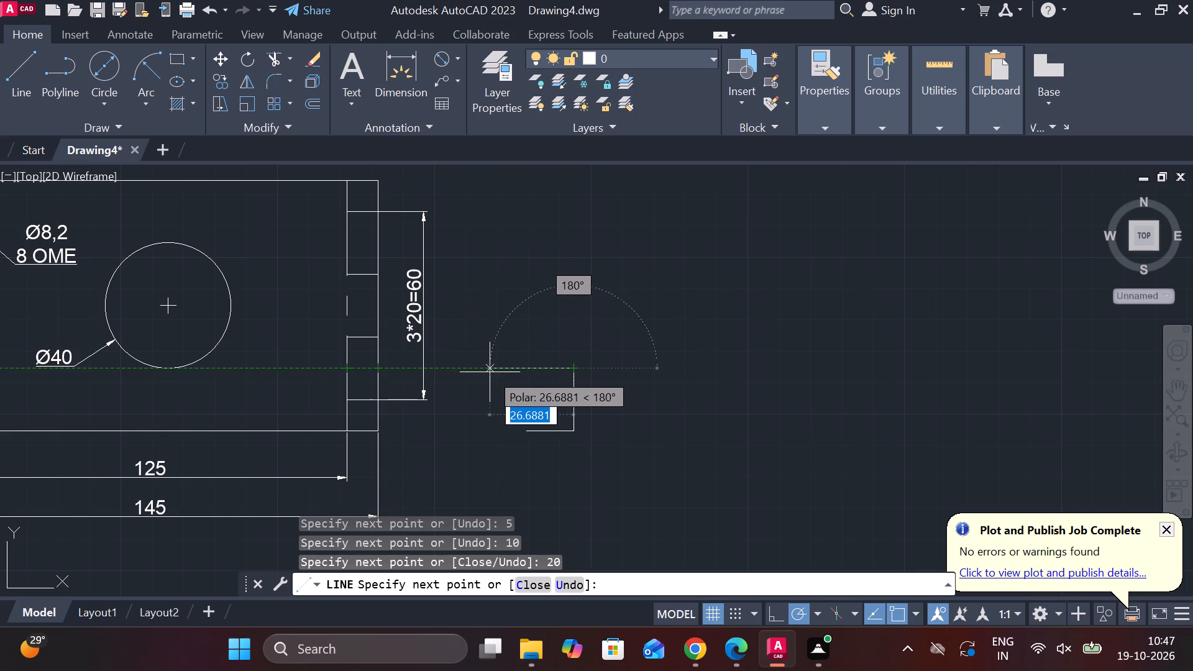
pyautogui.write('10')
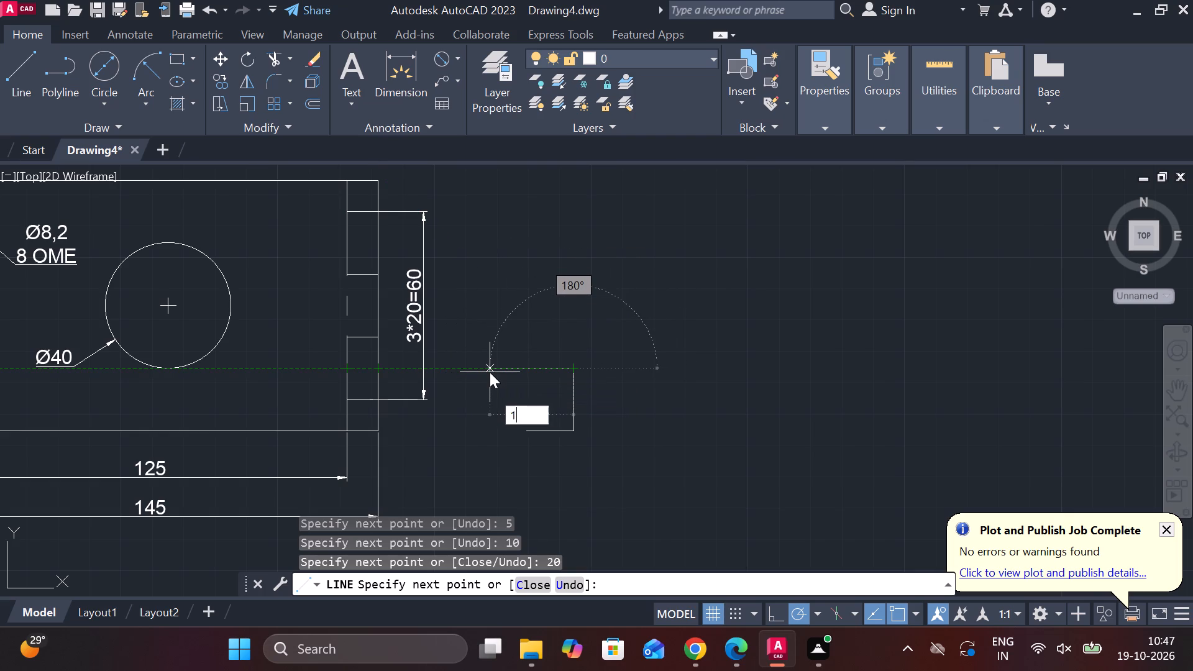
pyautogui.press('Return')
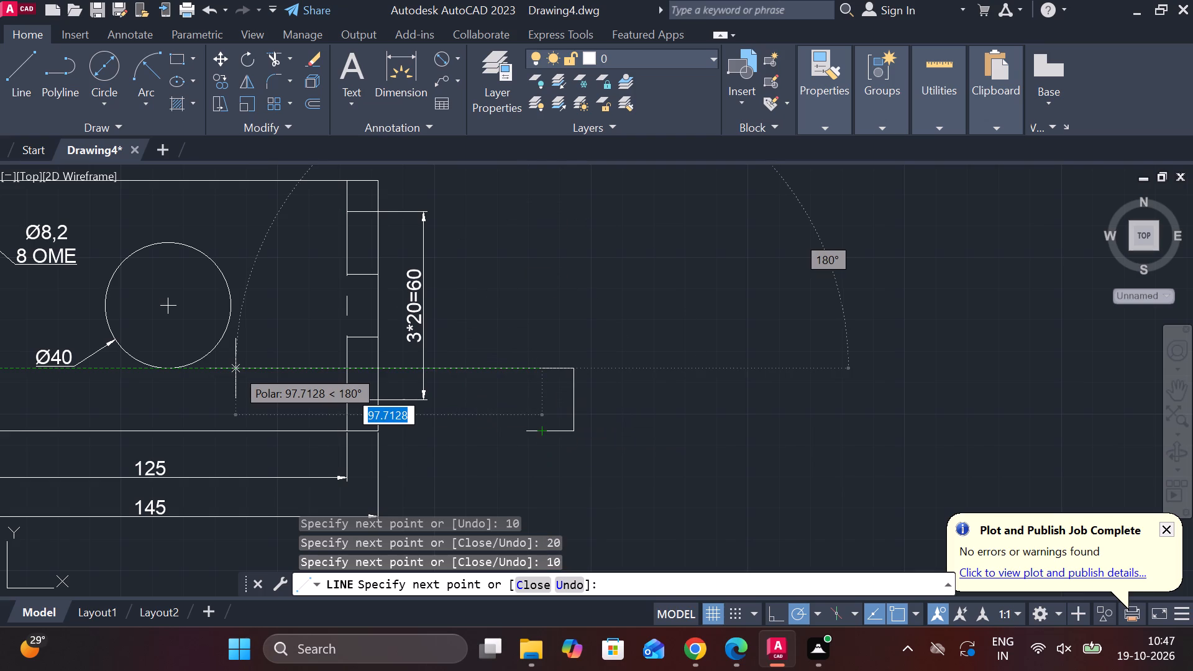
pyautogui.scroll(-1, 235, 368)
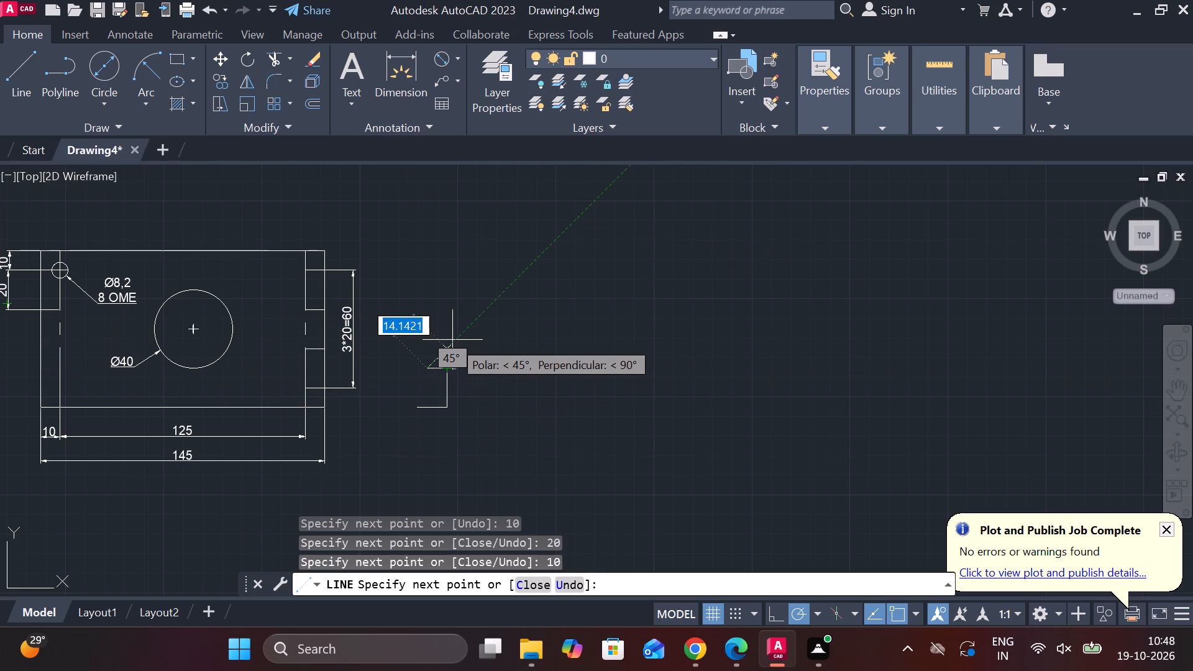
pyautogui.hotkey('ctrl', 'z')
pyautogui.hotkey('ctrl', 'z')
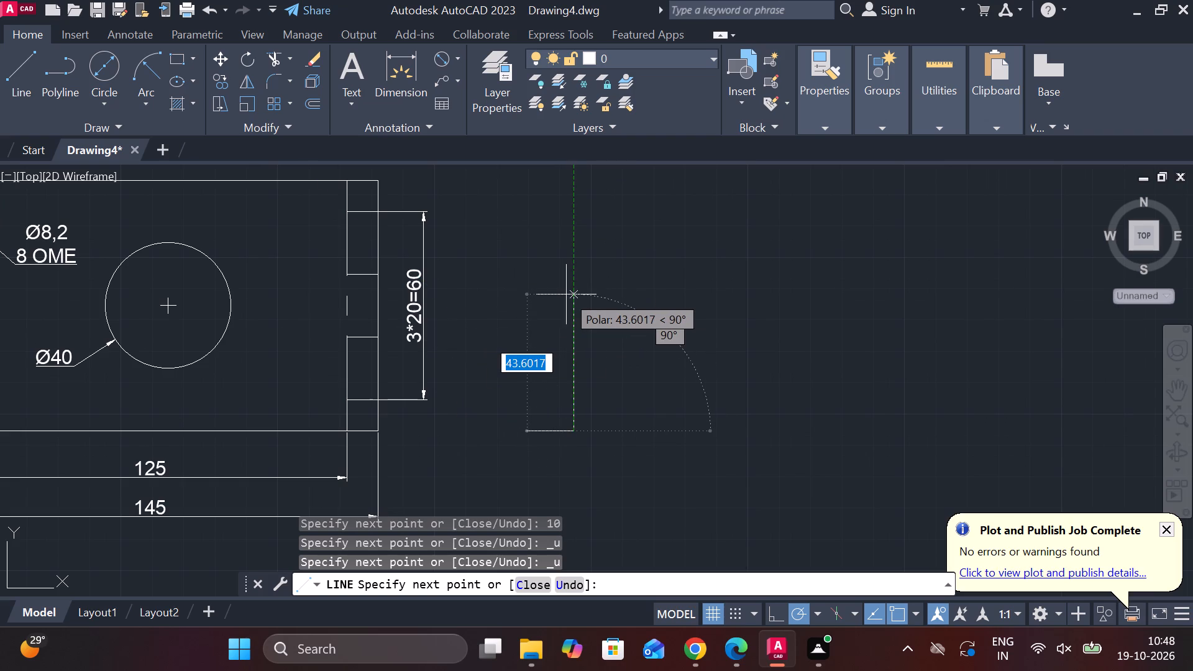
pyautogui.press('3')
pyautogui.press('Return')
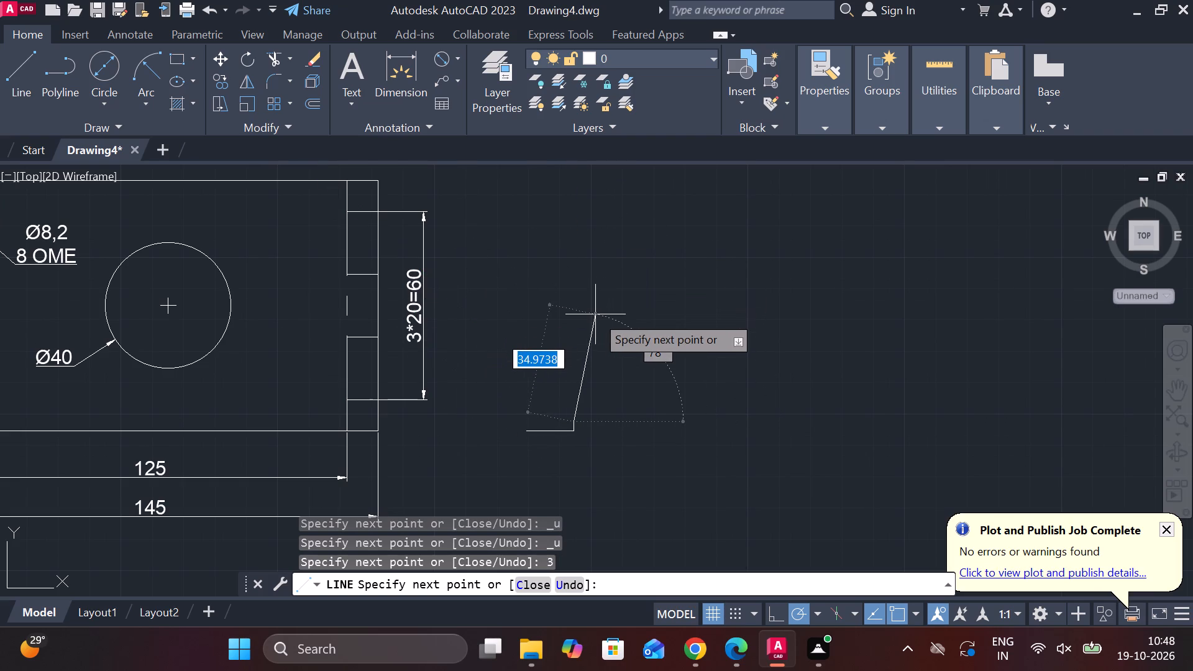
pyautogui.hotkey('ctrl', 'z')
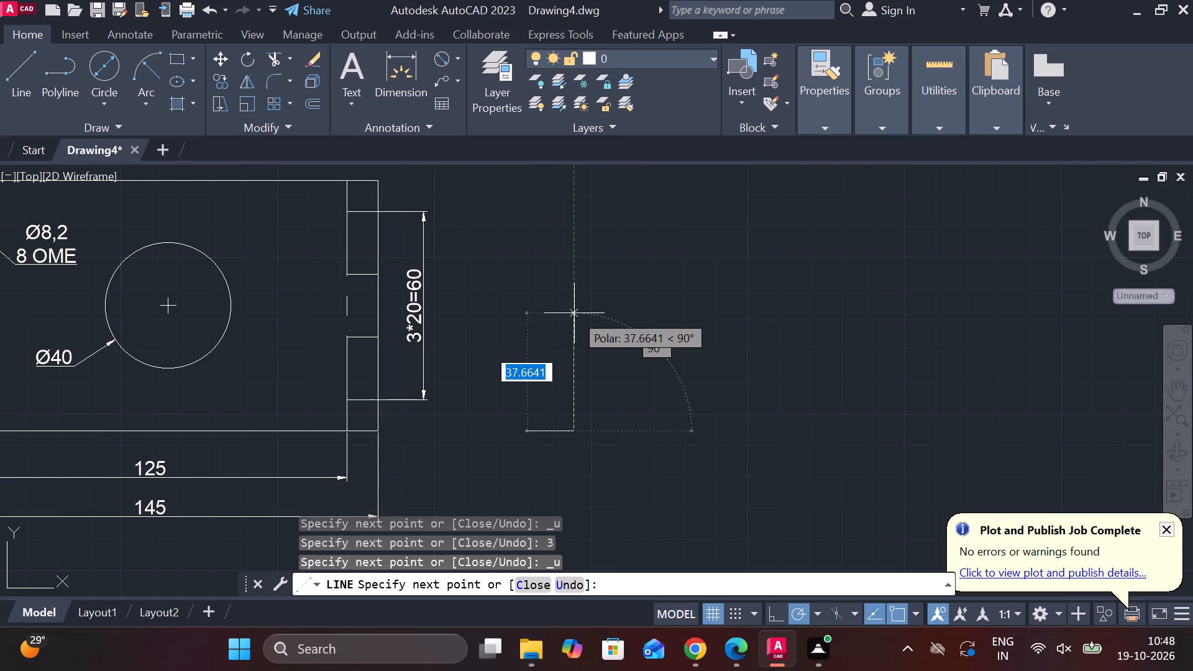
# Close the profile with segments 30 upward, 10 toward the plate, 20 downward, 5 toward the plate, and back to its starting point.
pyautogui.write('30')
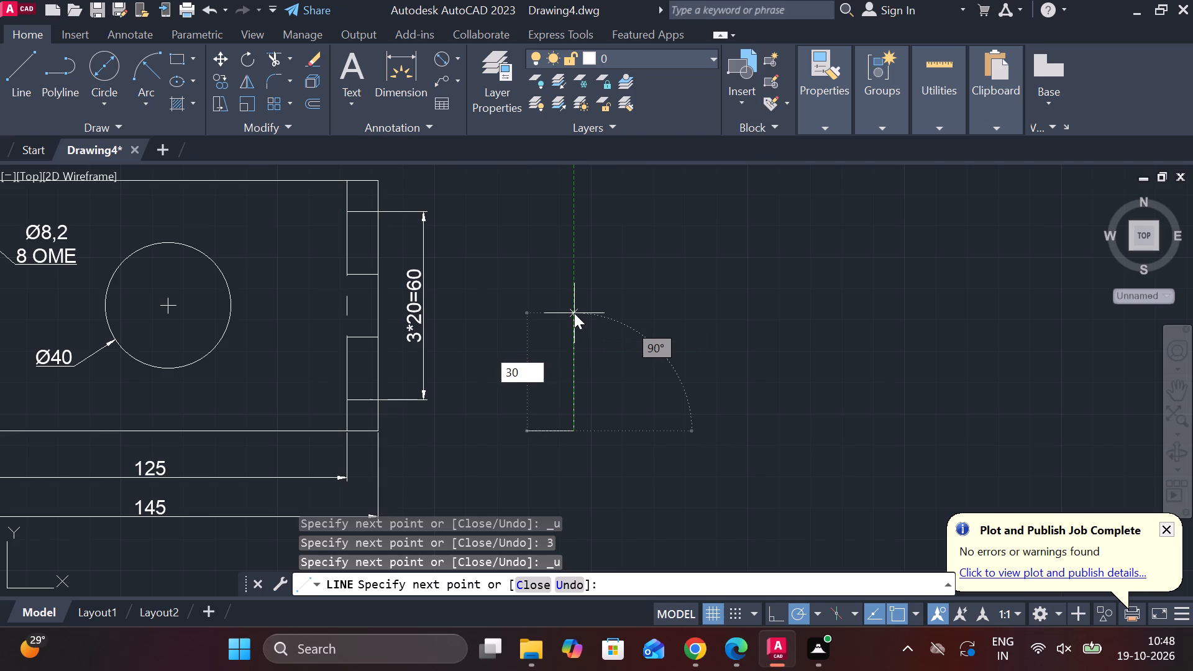
pyautogui.press('Return')
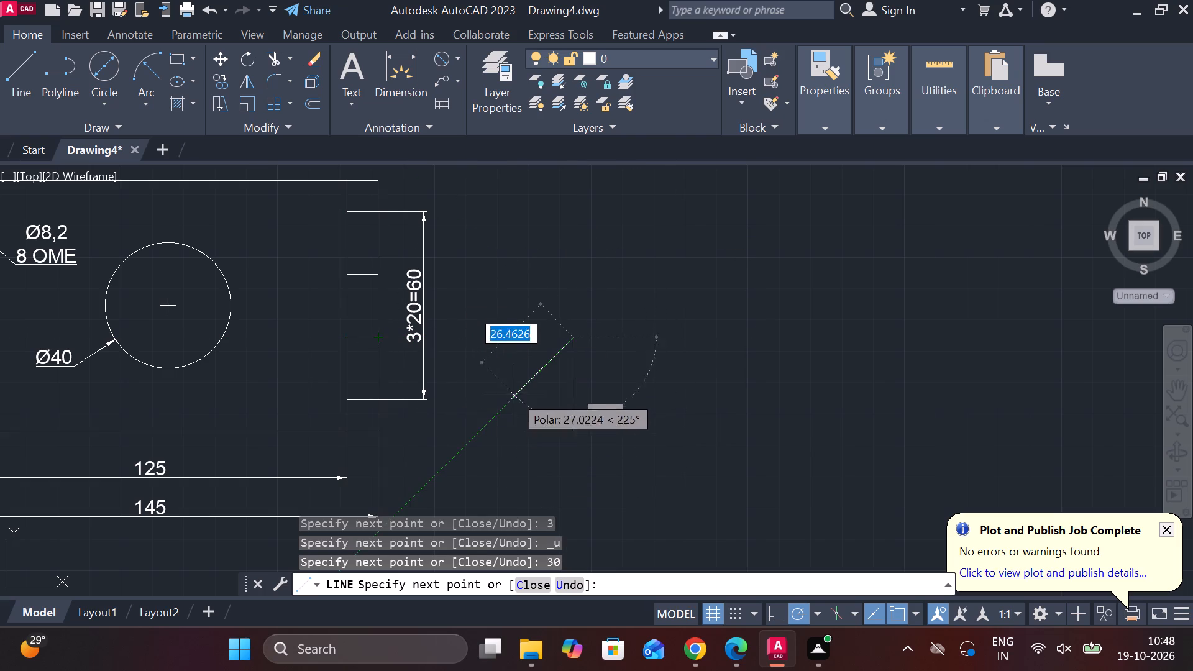
pyautogui.write('10')
pyautogui.press('Return')
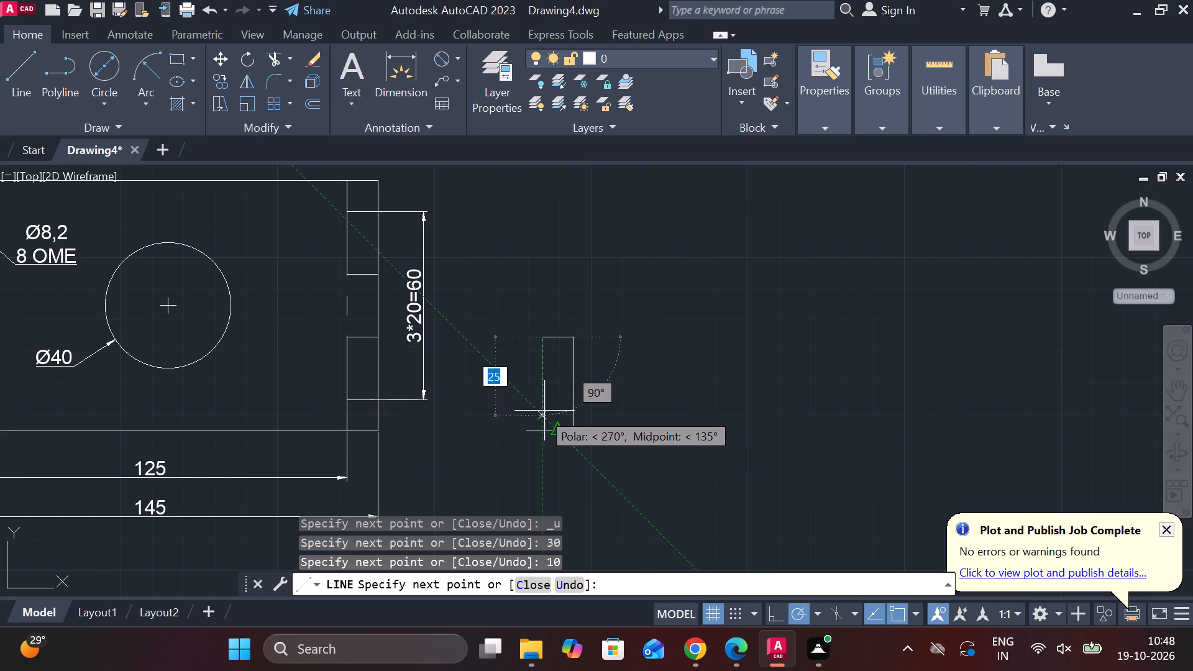
pyautogui.write('20')
pyautogui.press('Return')
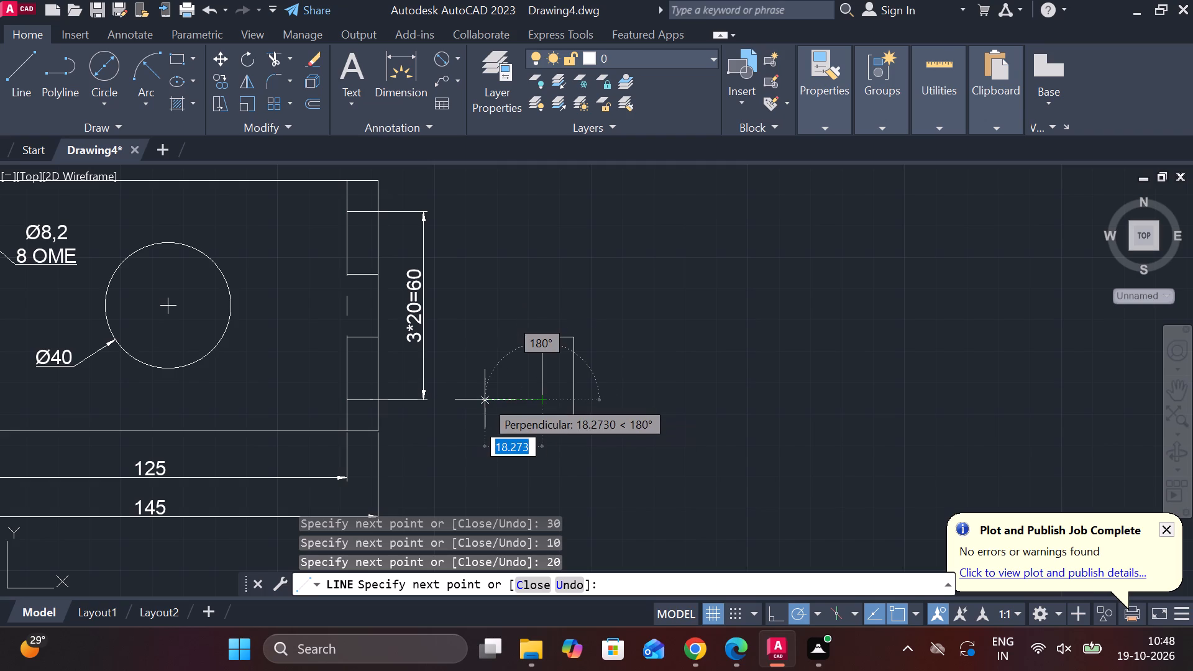
pyautogui.press('5')
pyautogui.press('Return')
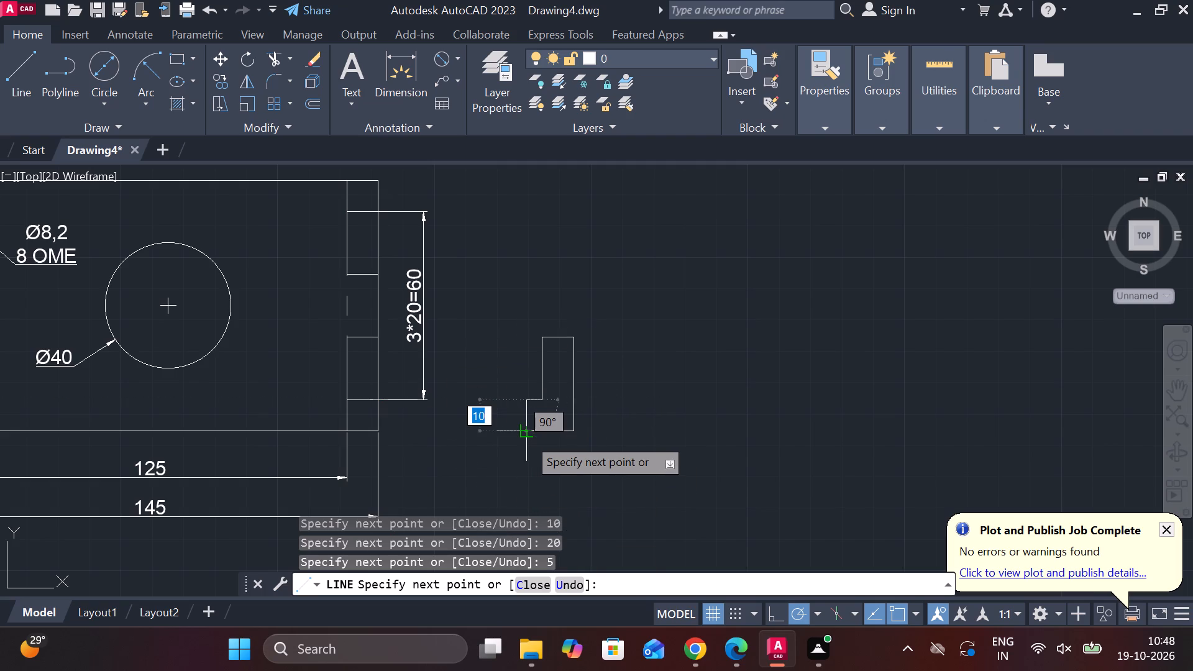
pyautogui.click(528, 431)
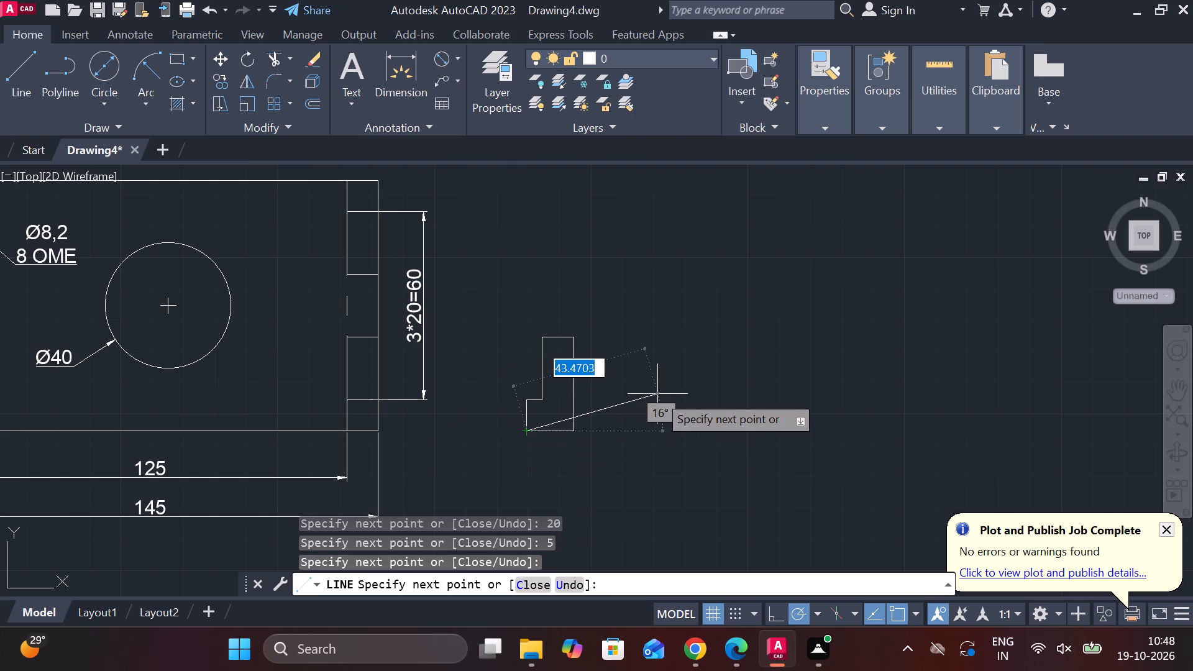
pyautogui.press('Escape')
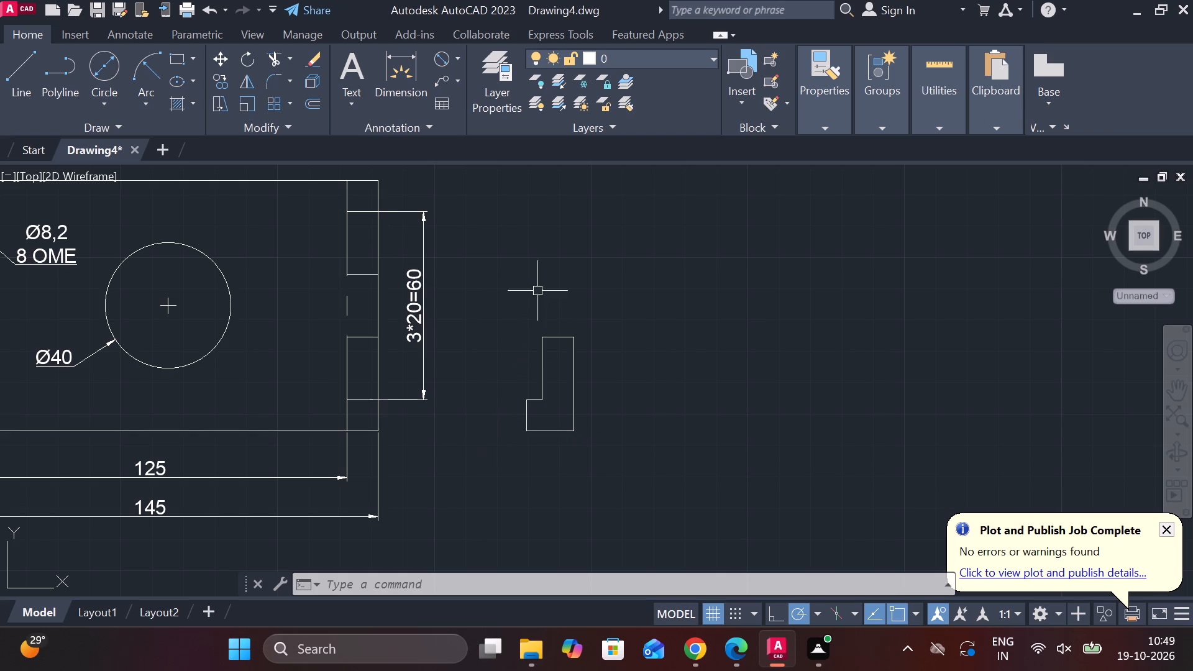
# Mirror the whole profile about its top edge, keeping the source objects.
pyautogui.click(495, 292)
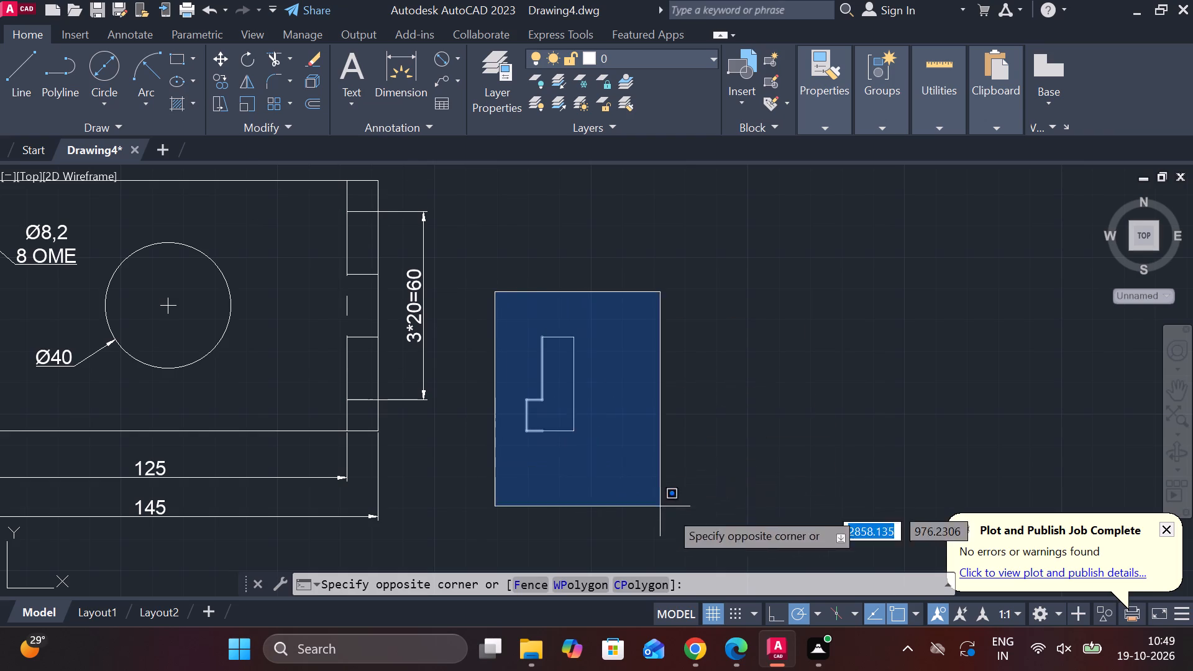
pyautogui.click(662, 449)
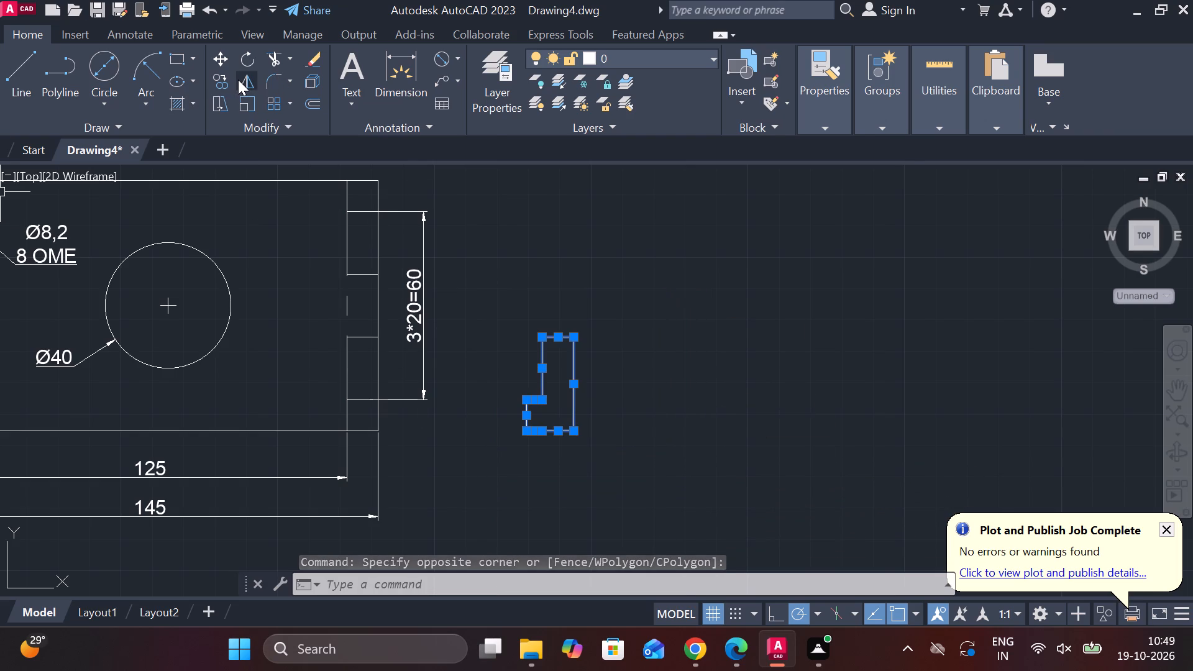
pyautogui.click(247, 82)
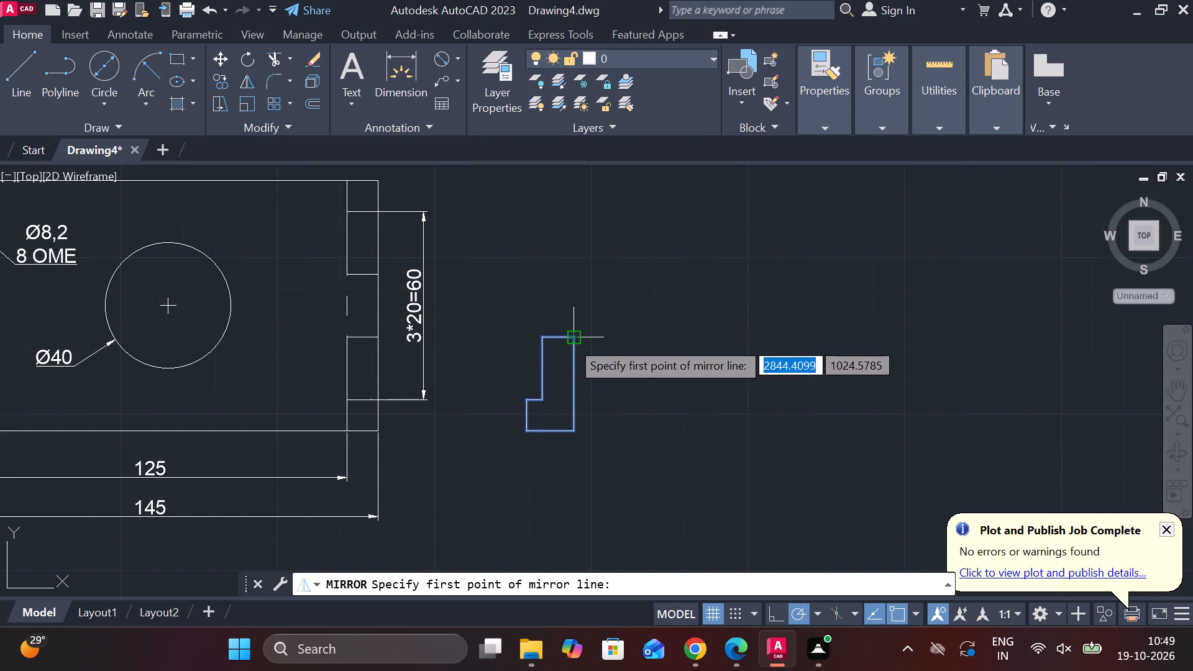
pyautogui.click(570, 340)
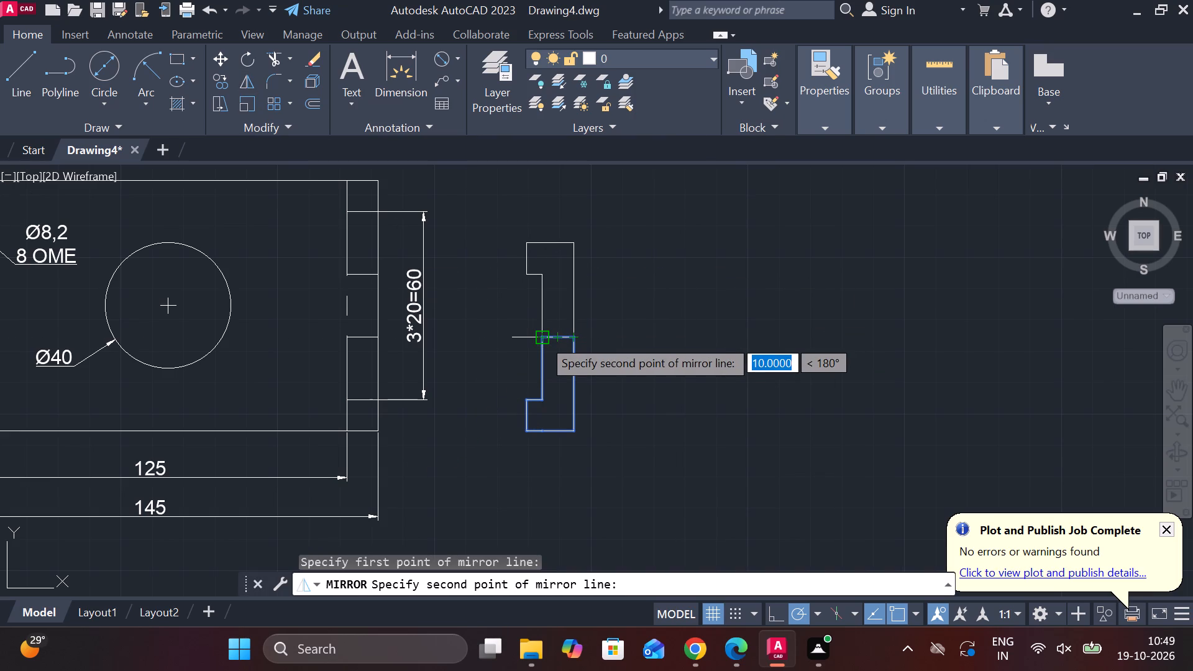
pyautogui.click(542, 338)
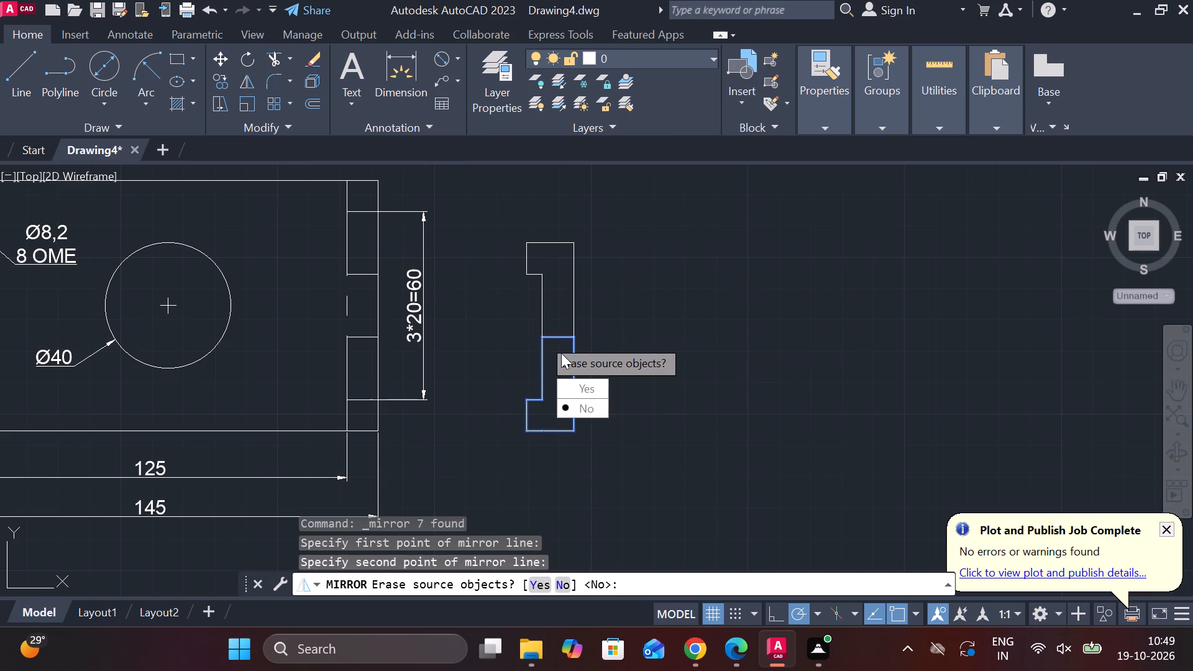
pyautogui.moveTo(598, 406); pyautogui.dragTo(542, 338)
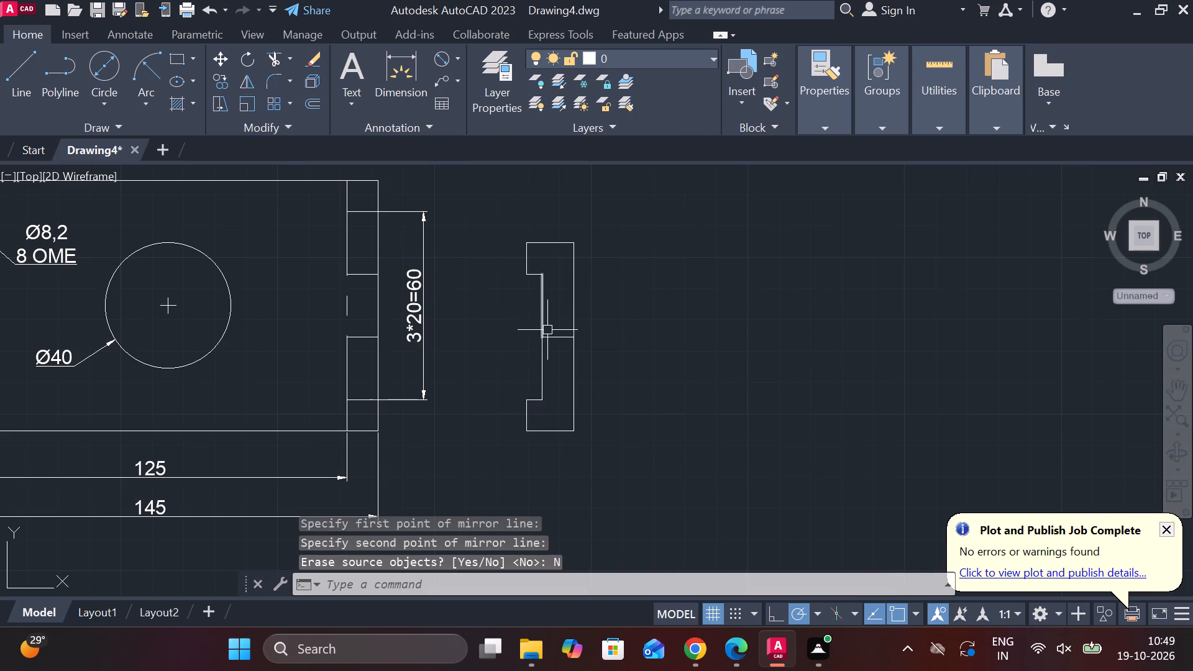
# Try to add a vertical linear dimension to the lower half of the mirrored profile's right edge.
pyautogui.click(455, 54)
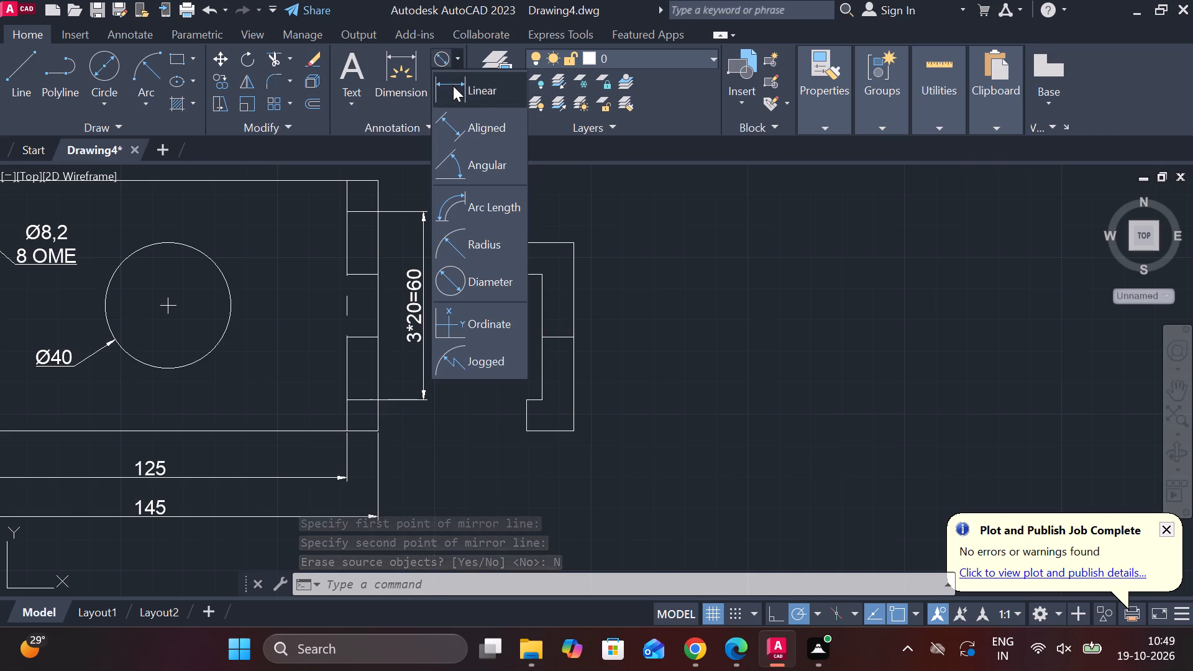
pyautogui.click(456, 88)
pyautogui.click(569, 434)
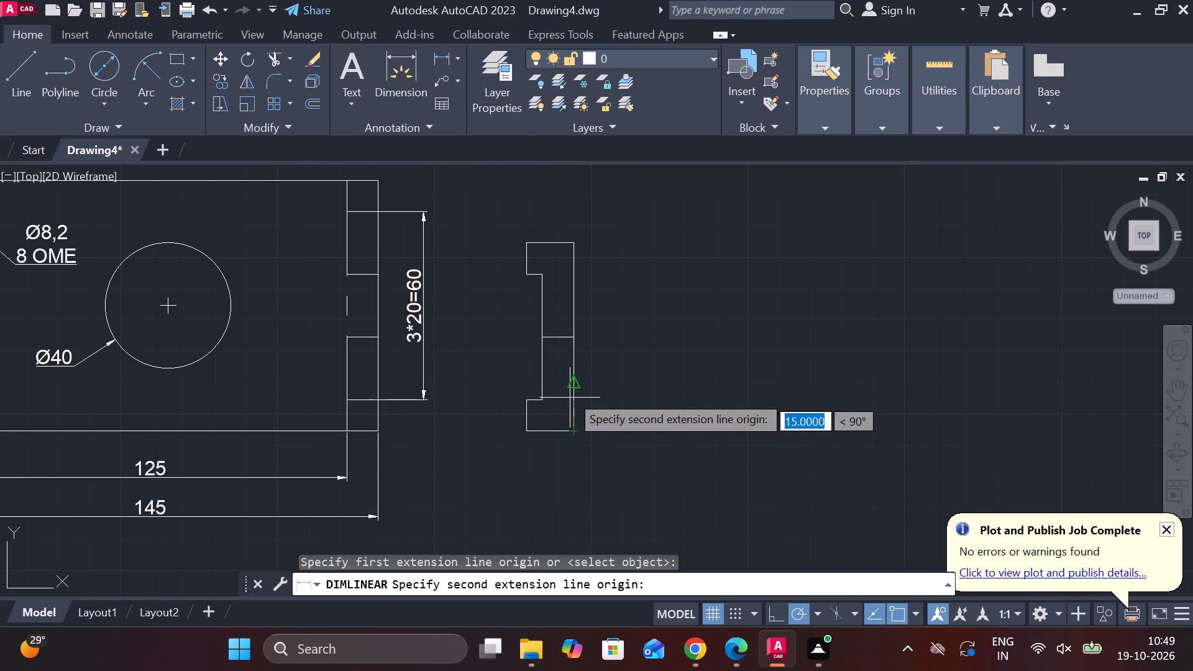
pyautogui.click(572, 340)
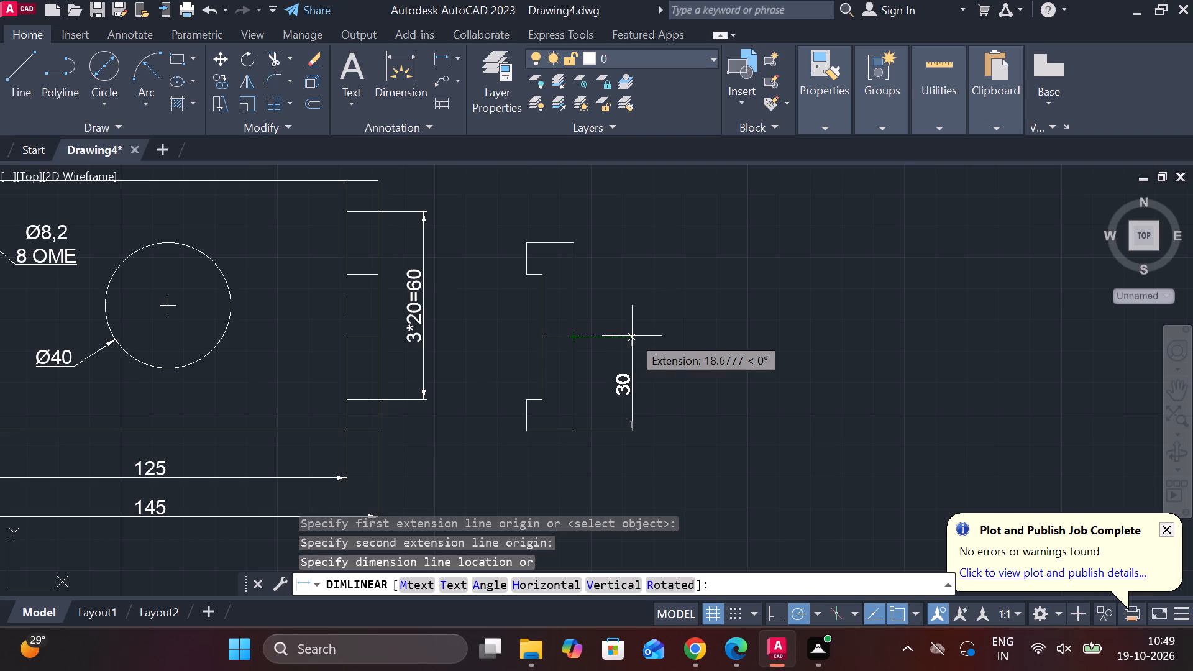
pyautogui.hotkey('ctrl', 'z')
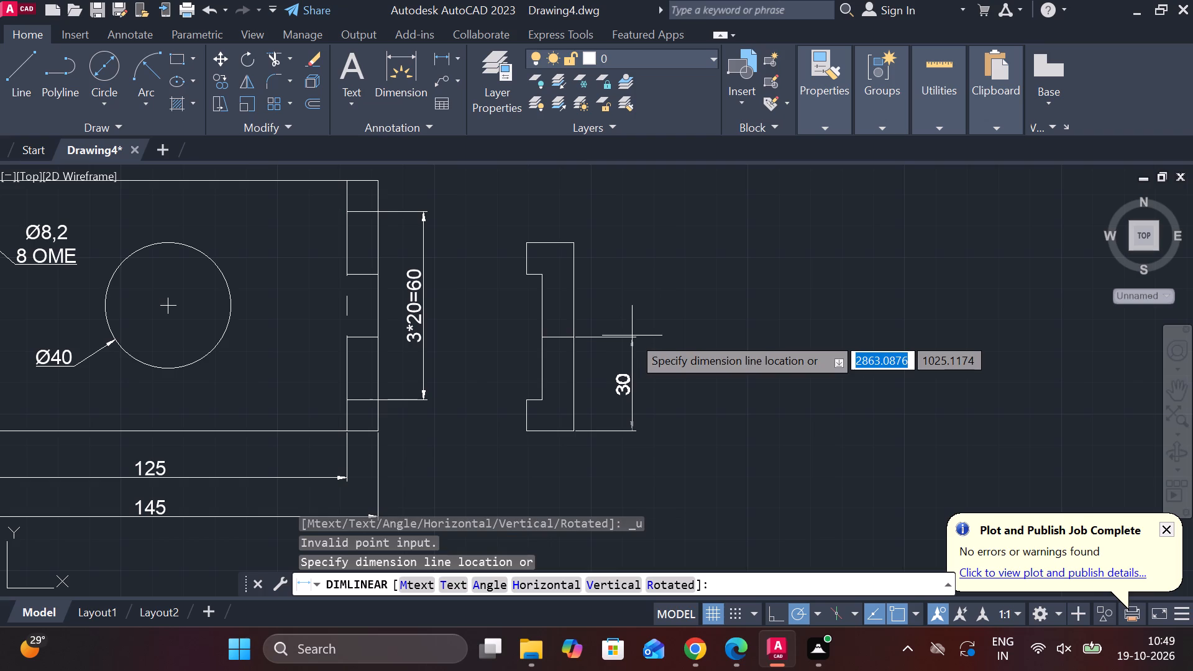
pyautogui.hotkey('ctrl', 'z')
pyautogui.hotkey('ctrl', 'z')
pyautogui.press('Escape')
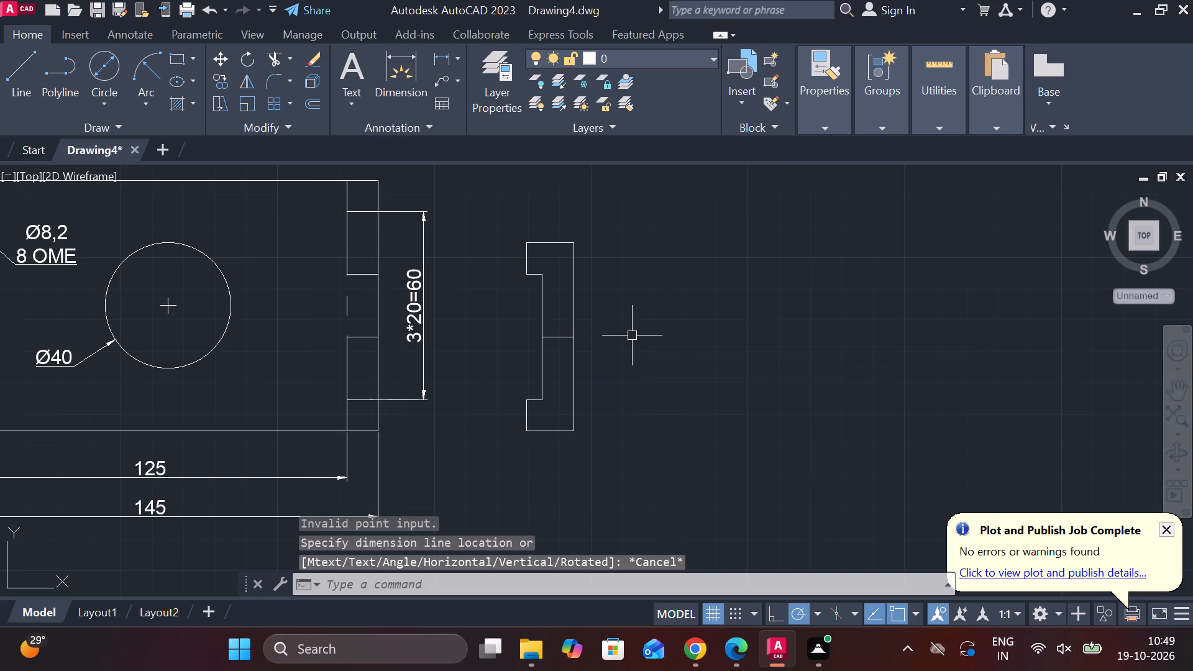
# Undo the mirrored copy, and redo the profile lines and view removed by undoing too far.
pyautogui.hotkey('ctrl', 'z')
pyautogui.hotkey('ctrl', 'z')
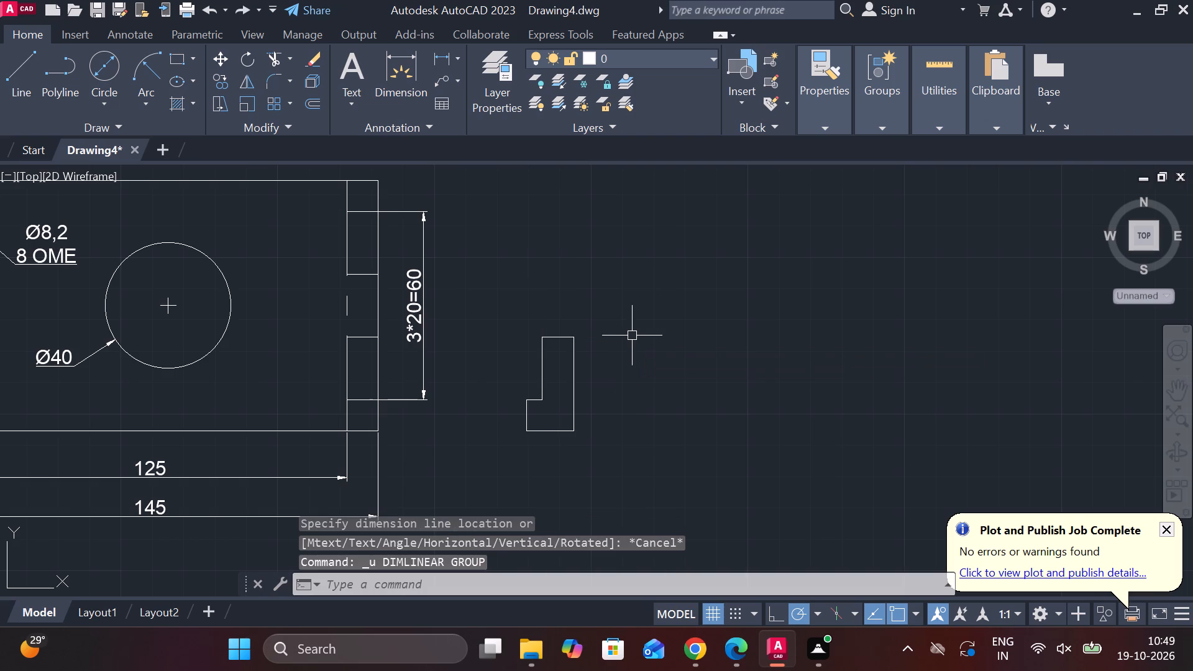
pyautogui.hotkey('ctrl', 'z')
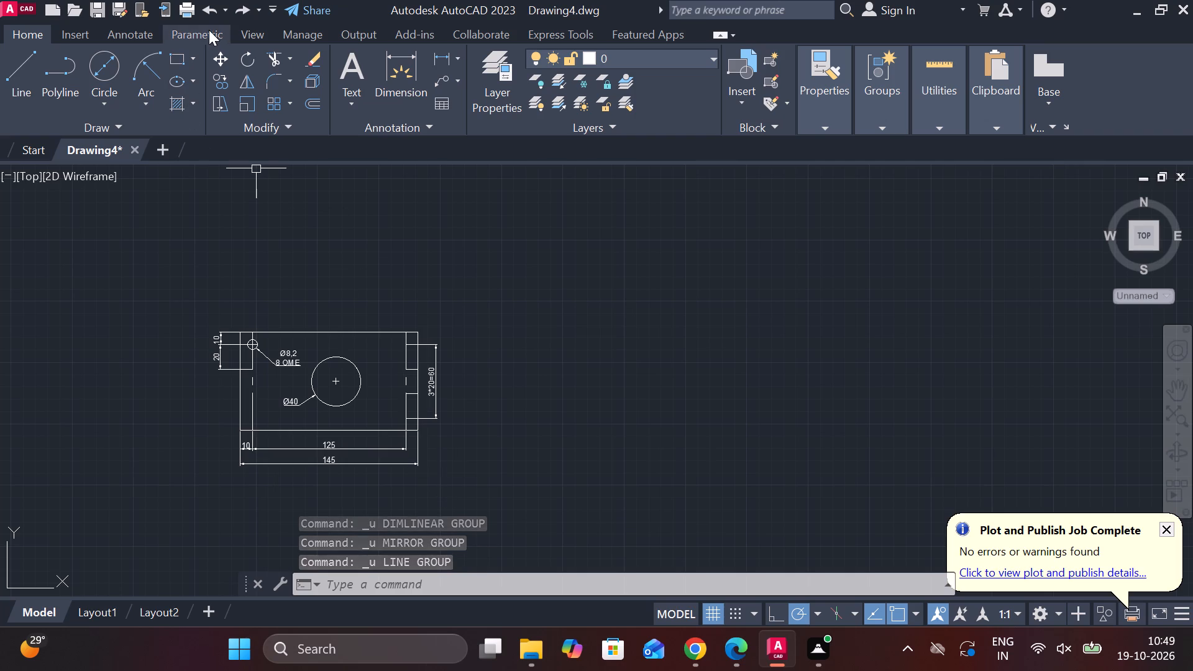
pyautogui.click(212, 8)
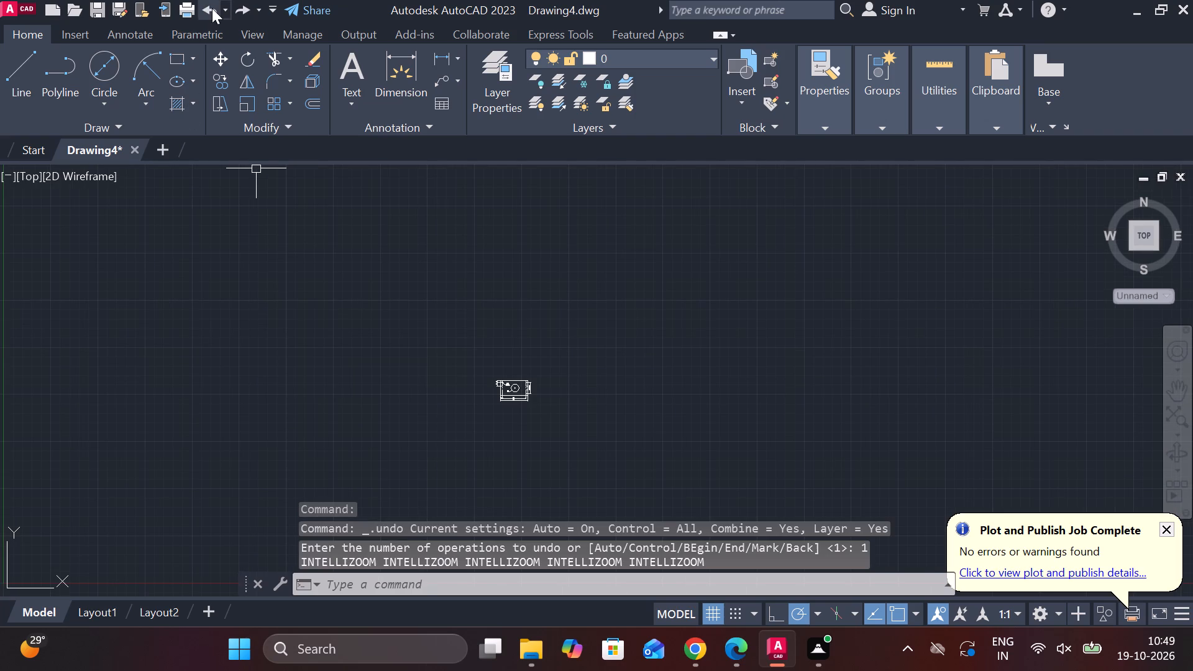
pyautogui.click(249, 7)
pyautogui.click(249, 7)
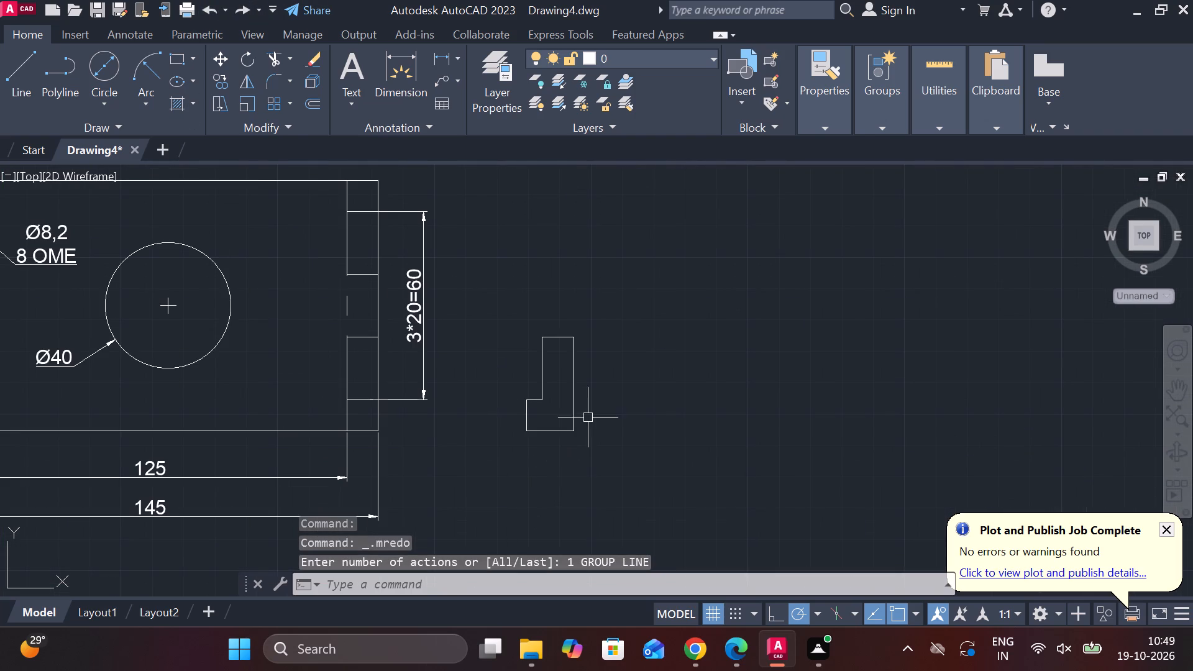
# Erase the profile's right vertical edge and its top edge.
pyautogui.click(575, 374)
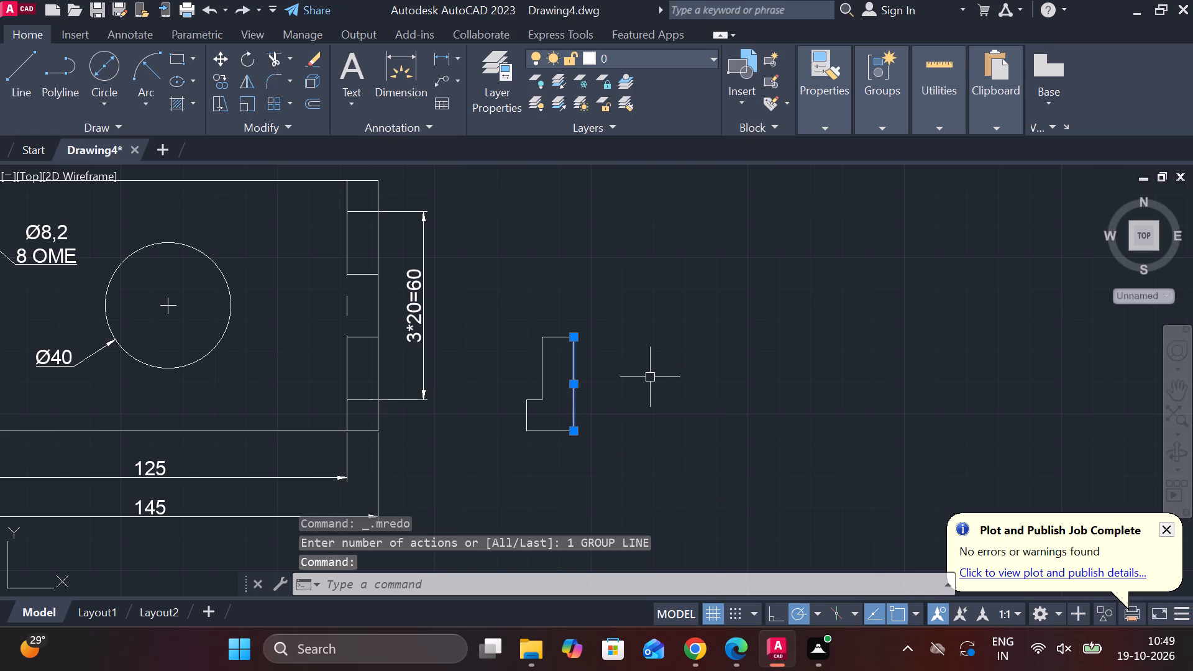
pyautogui.click(562, 339)
pyautogui.press('Delete')
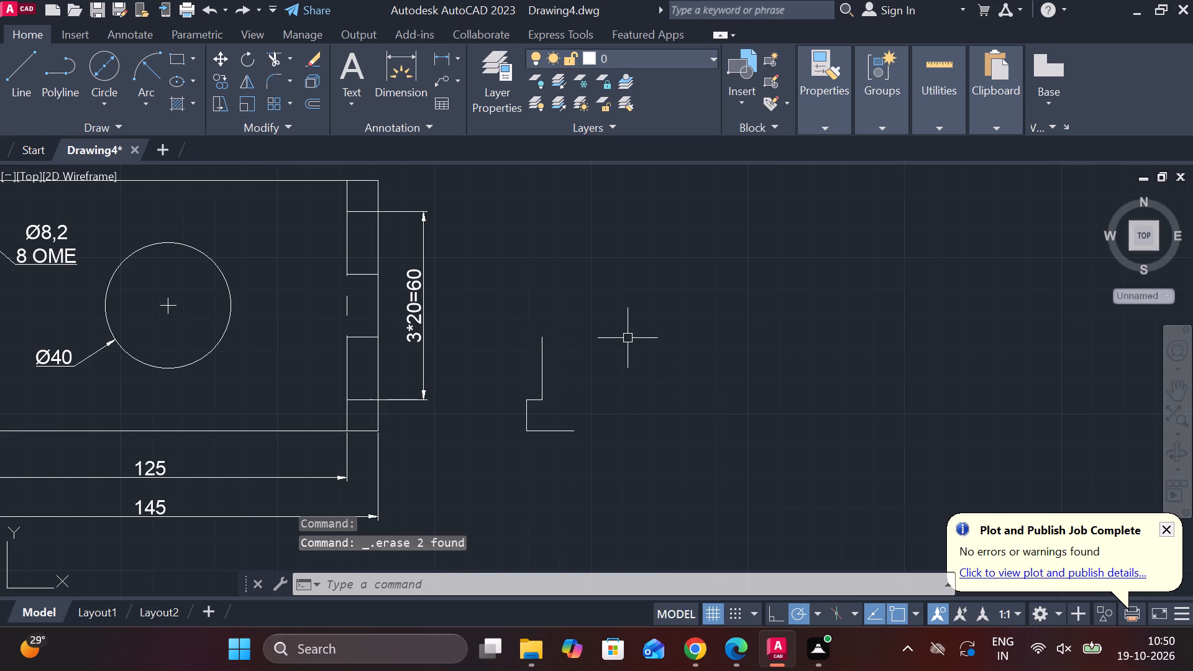
# Draw lines from the profile's bottom-right corner: 40 upward, 10 toward the plate, and down to the step's inner corner.
pyautogui.click(14, 66)
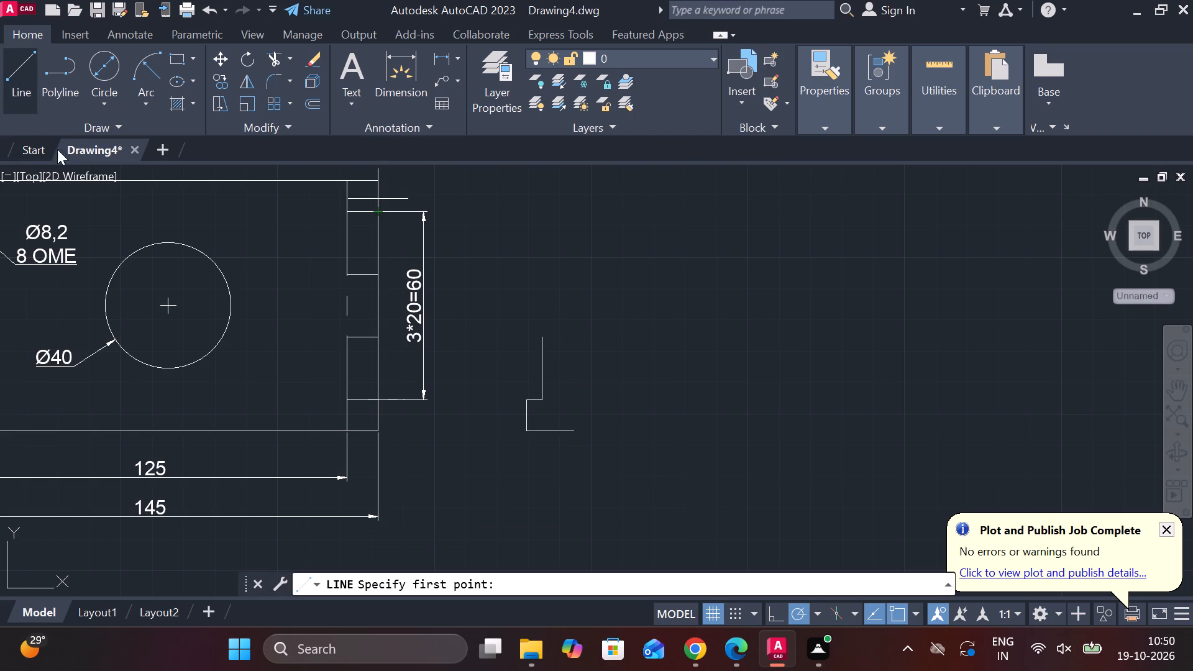
pyautogui.click(570, 431)
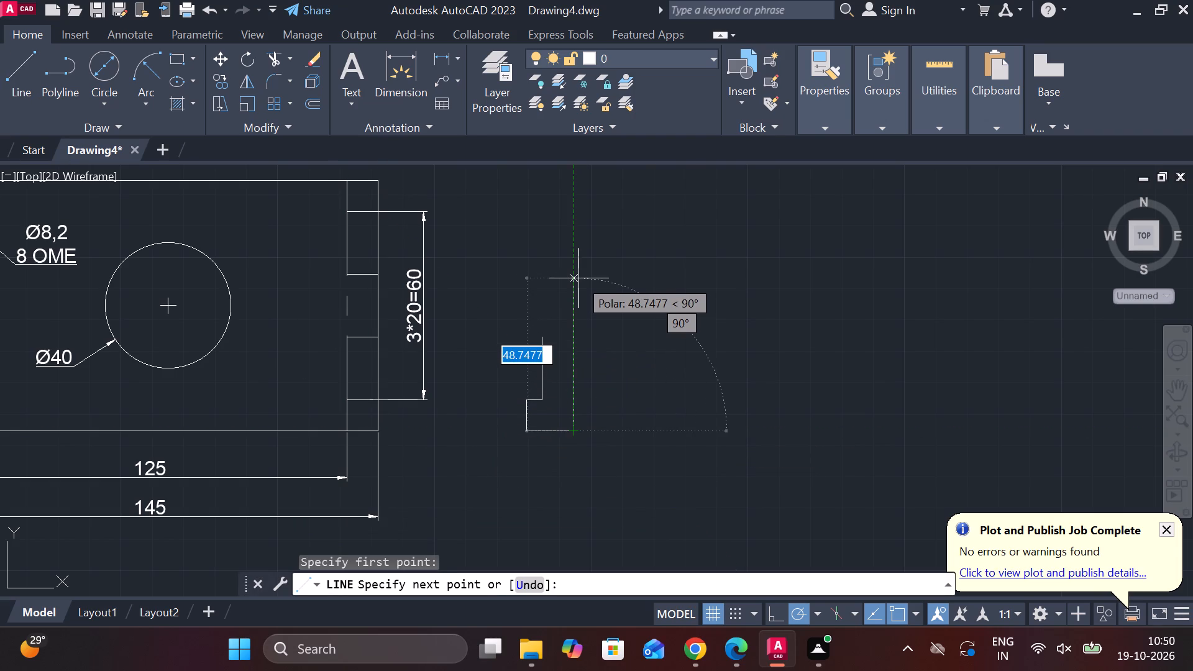
pyautogui.write('40')
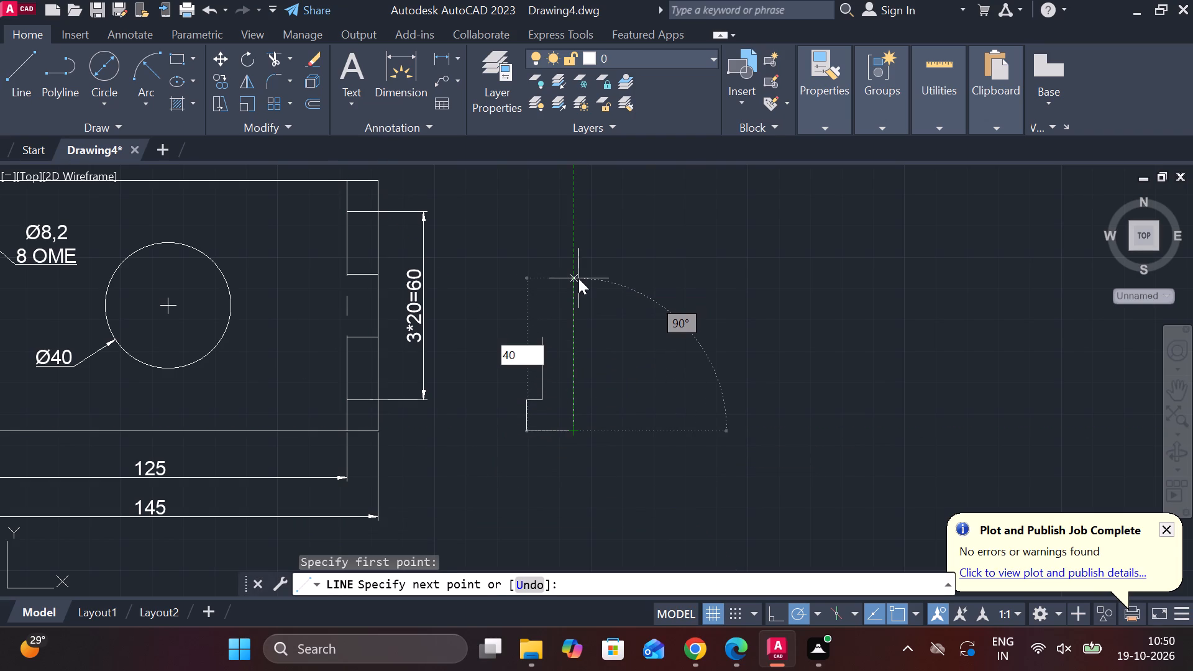
pyautogui.press('Return')
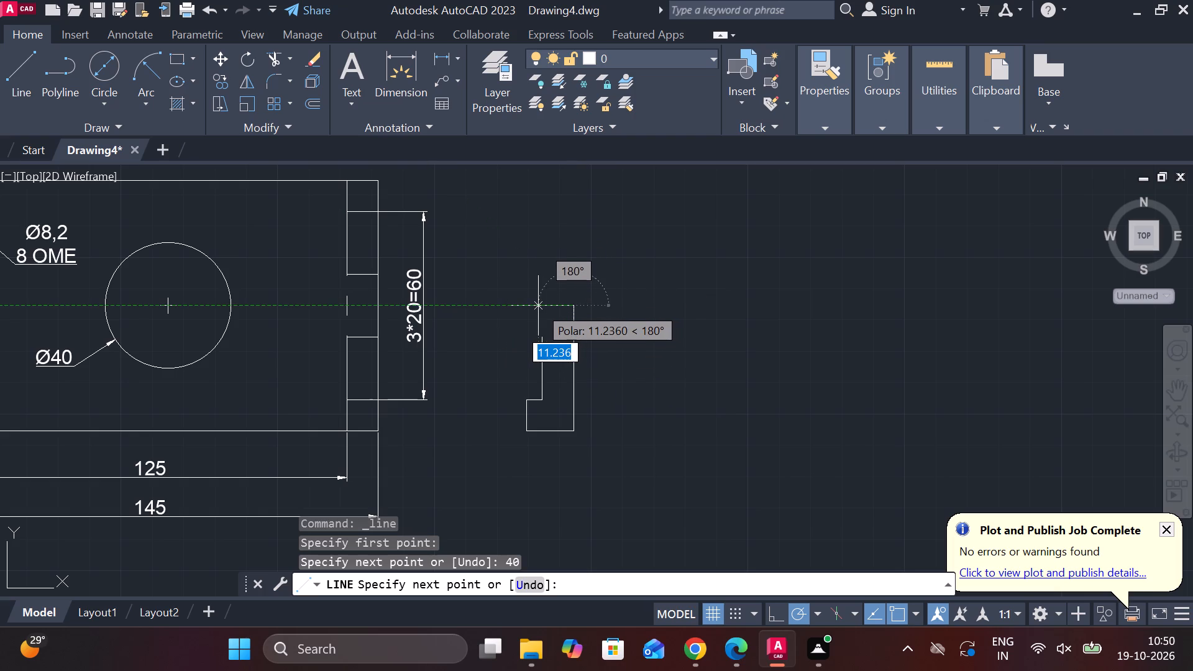
pyautogui.write('10')
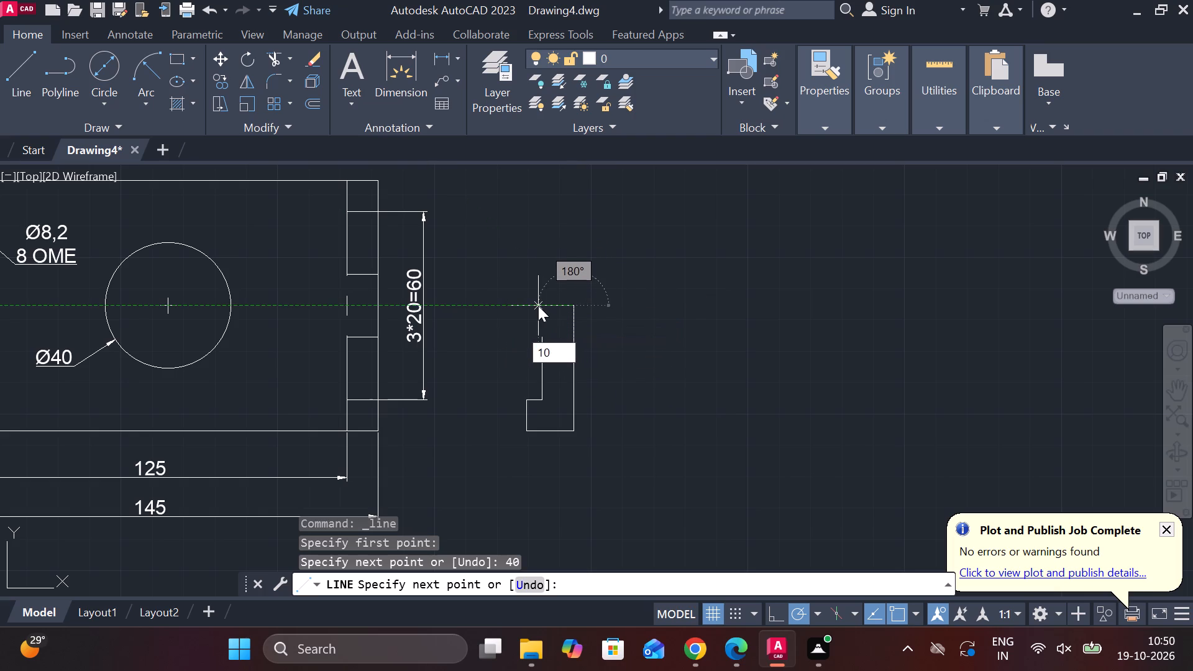
pyautogui.press('Return')
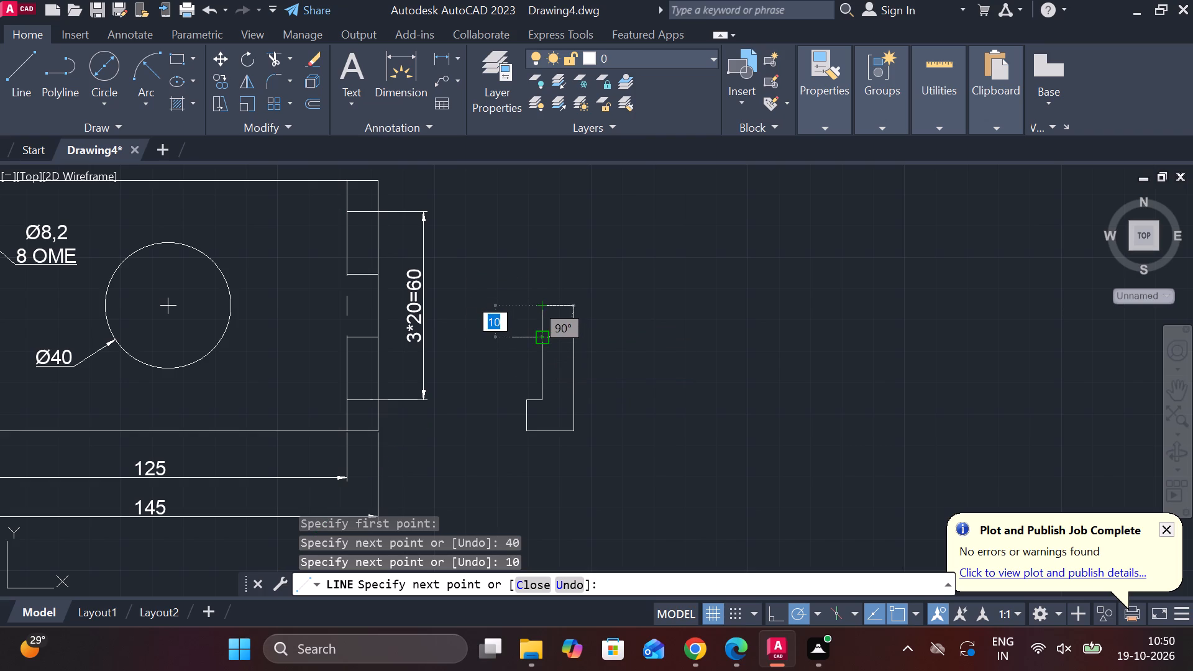
pyautogui.click(545, 400)
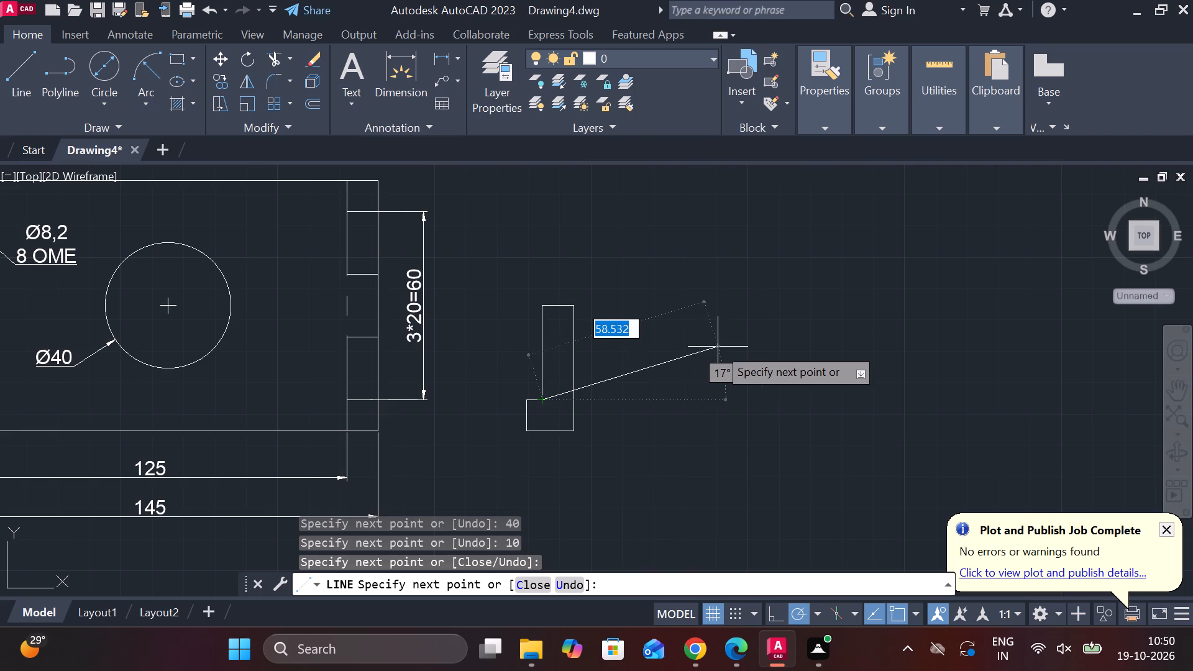
pyautogui.press('Escape')
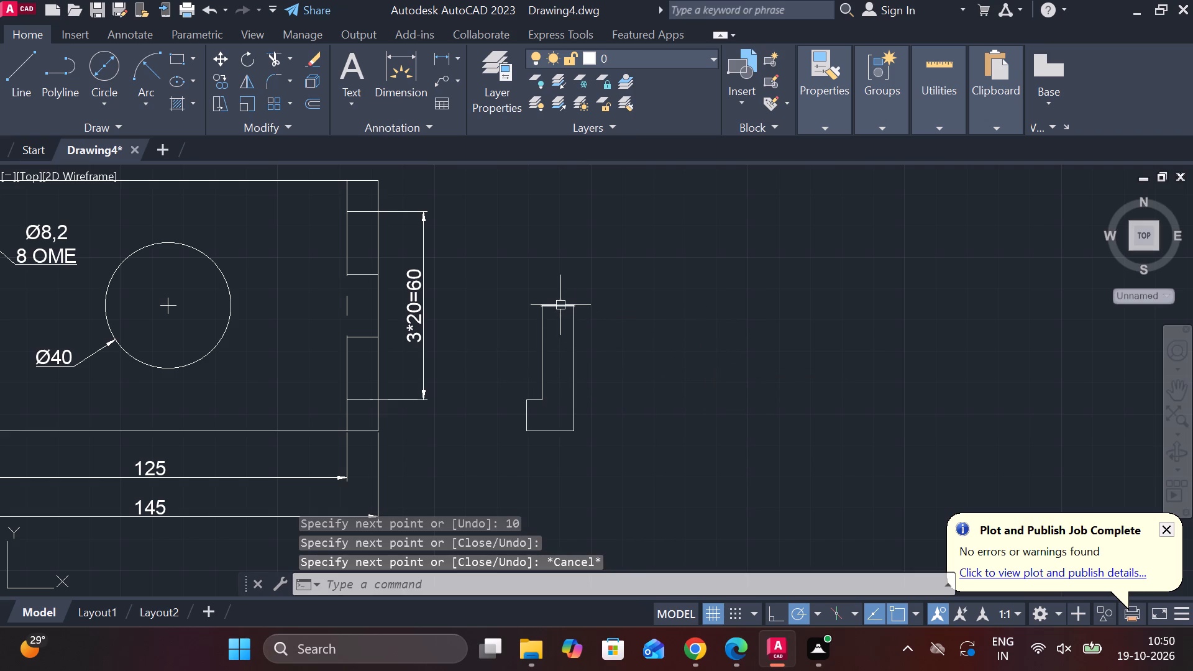
# Mirror the whole side profile upward about its top edge, keeping the source objects.
pyautogui.click(497, 290)
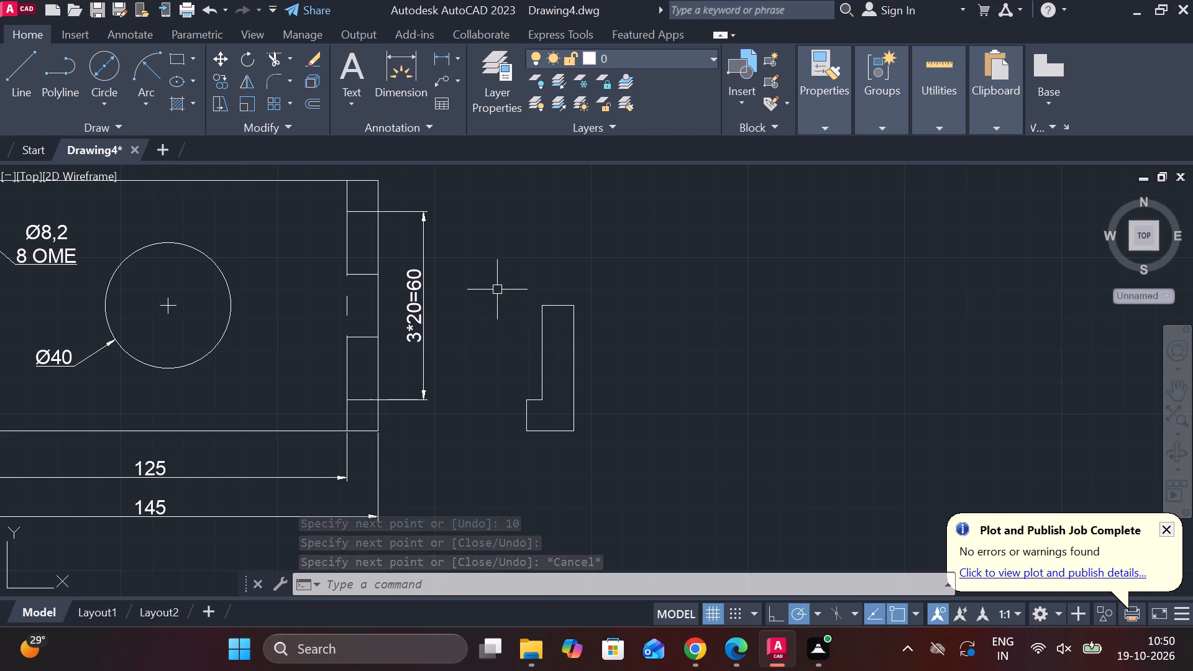
pyautogui.click(602, 454)
pyautogui.click(246, 89)
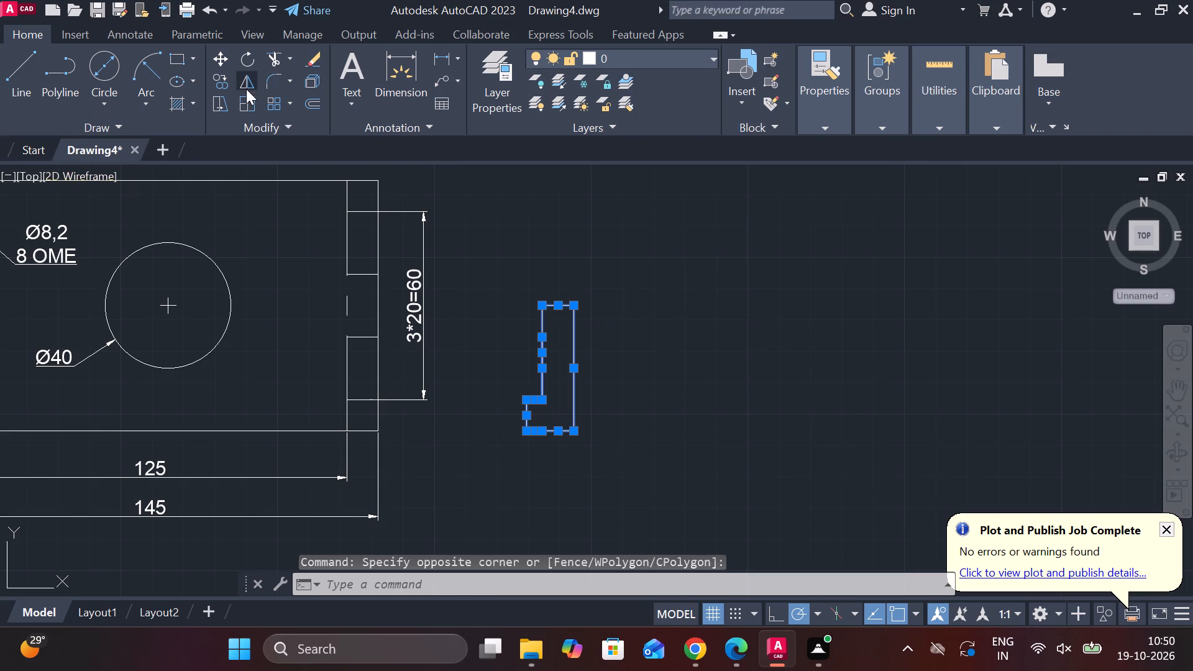
pyautogui.click(548, 307)
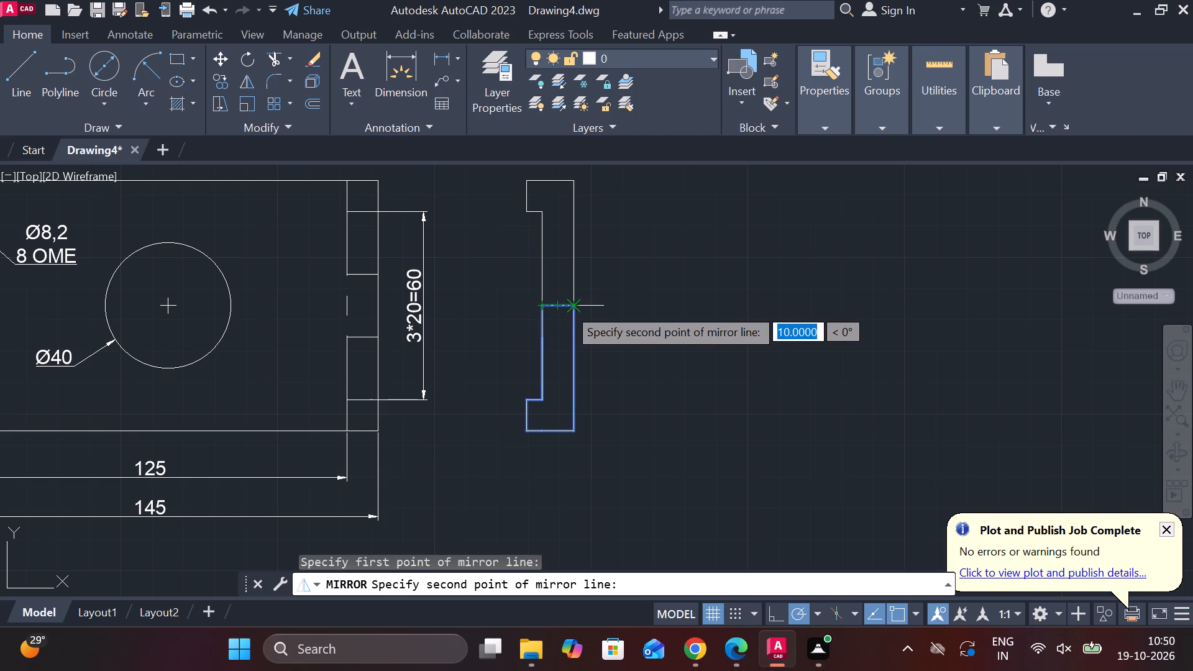
pyautogui.click(567, 307)
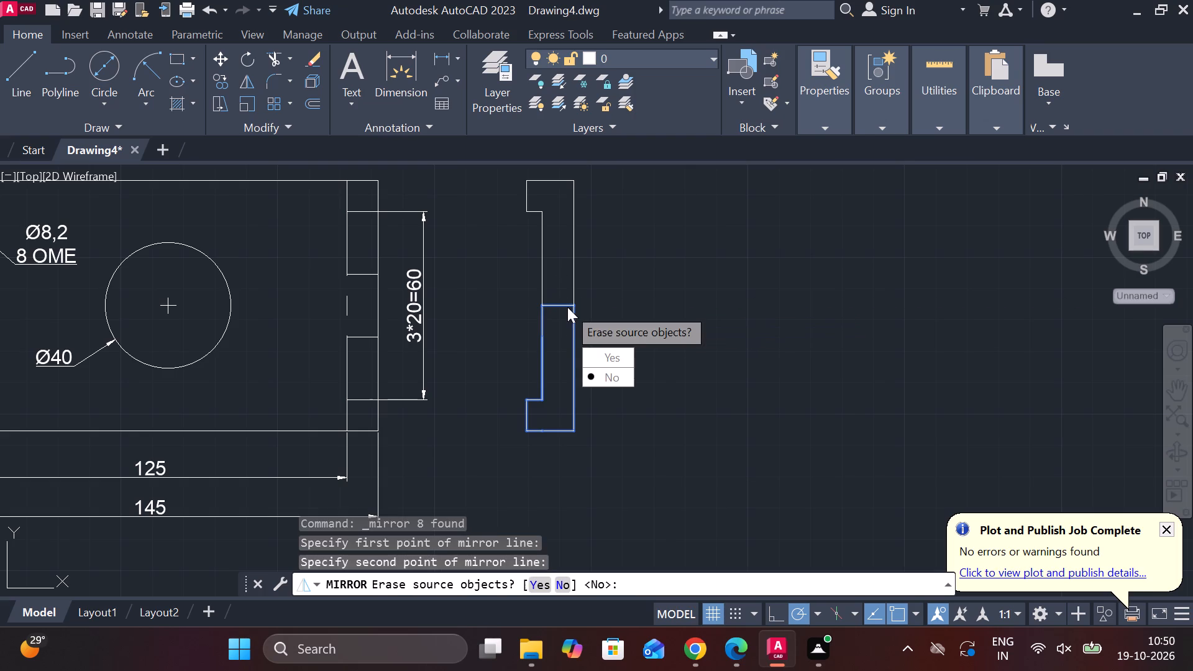
pyautogui.moveTo(628, 379); pyautogui.dragTo(567, 307)
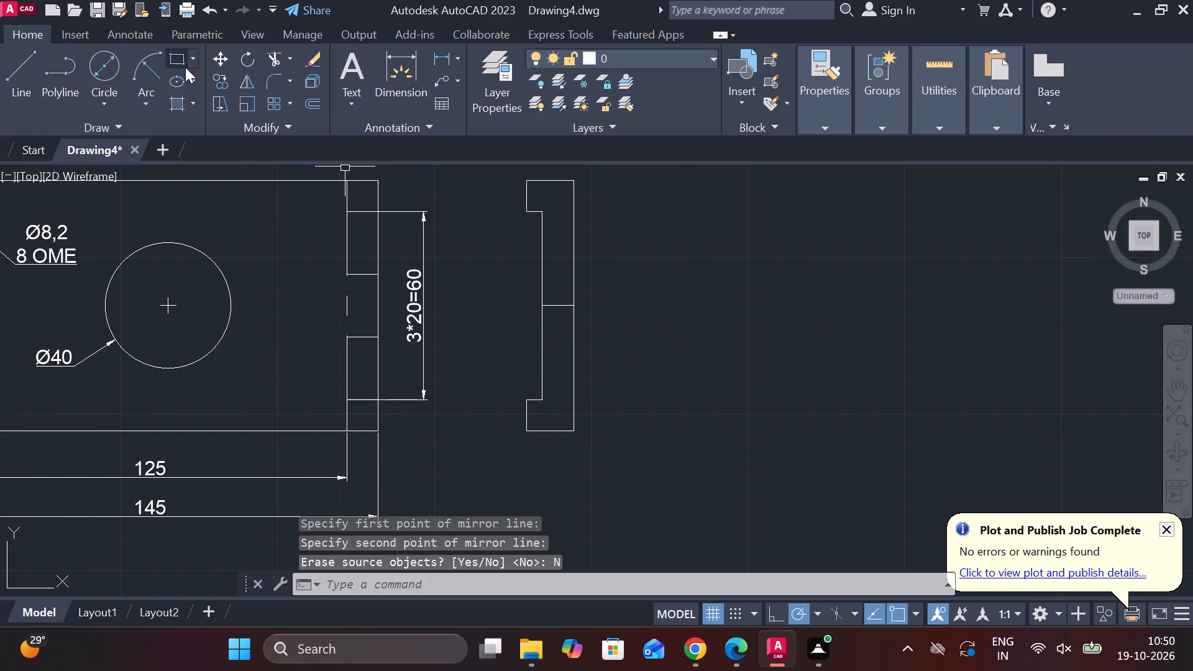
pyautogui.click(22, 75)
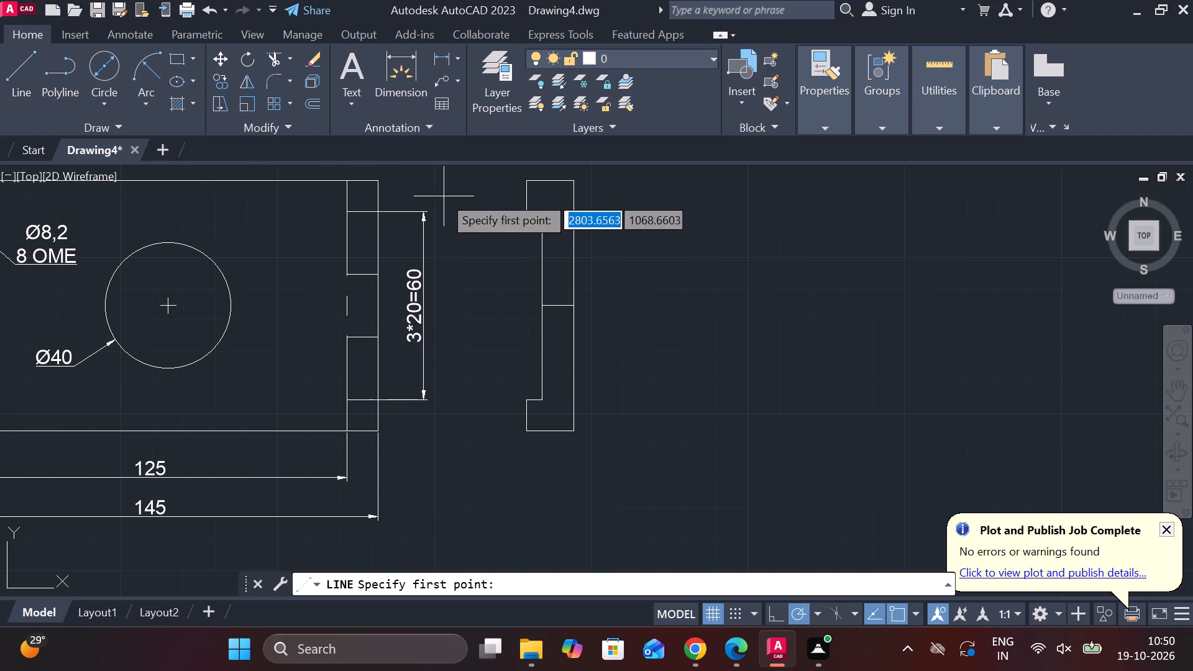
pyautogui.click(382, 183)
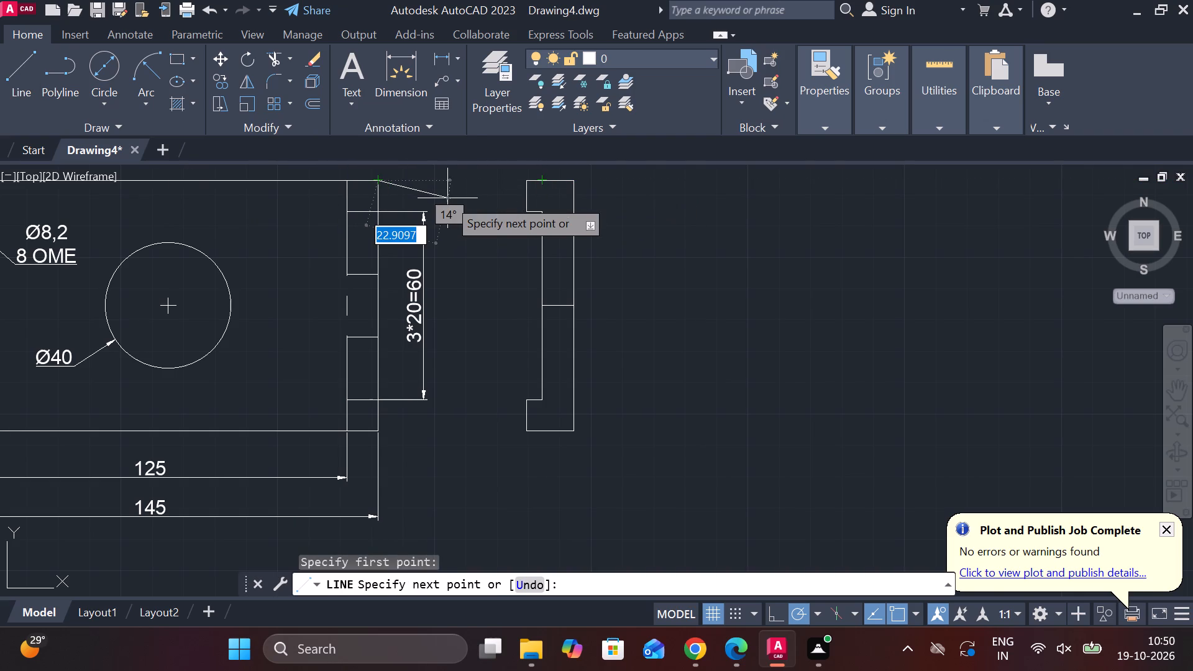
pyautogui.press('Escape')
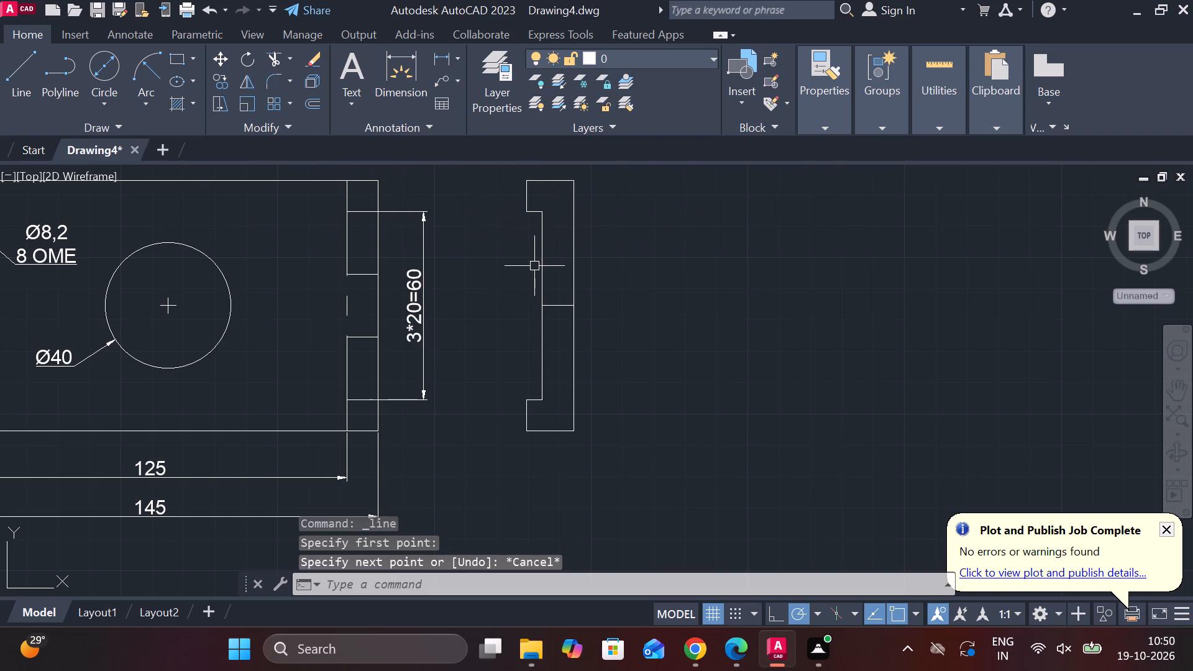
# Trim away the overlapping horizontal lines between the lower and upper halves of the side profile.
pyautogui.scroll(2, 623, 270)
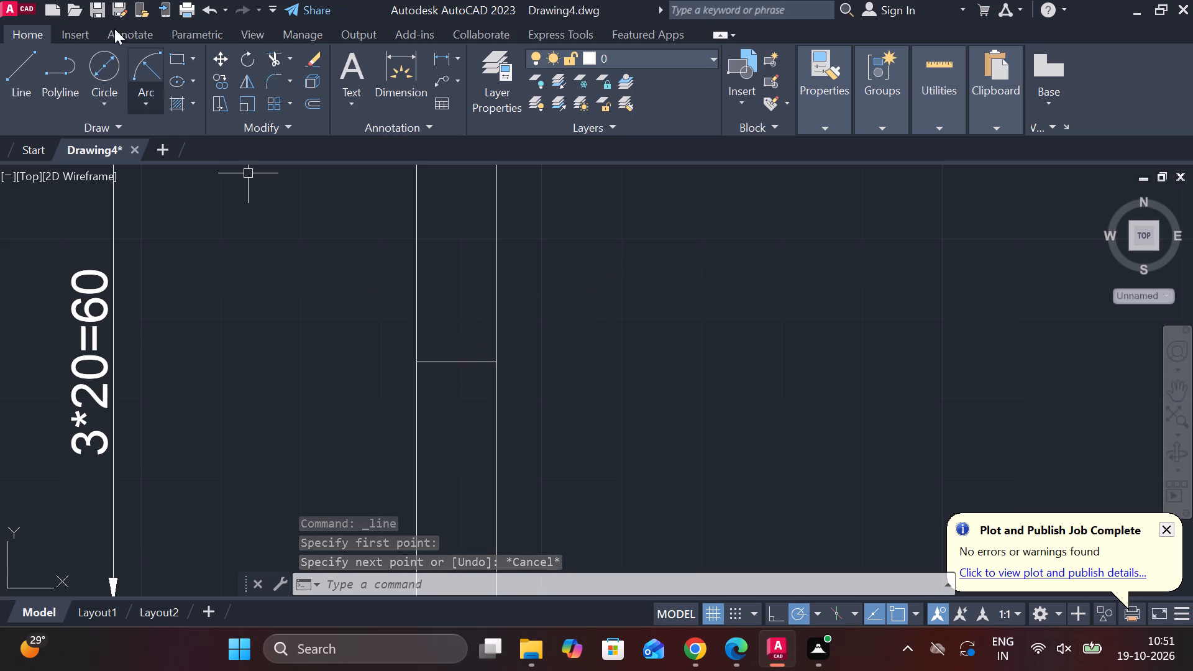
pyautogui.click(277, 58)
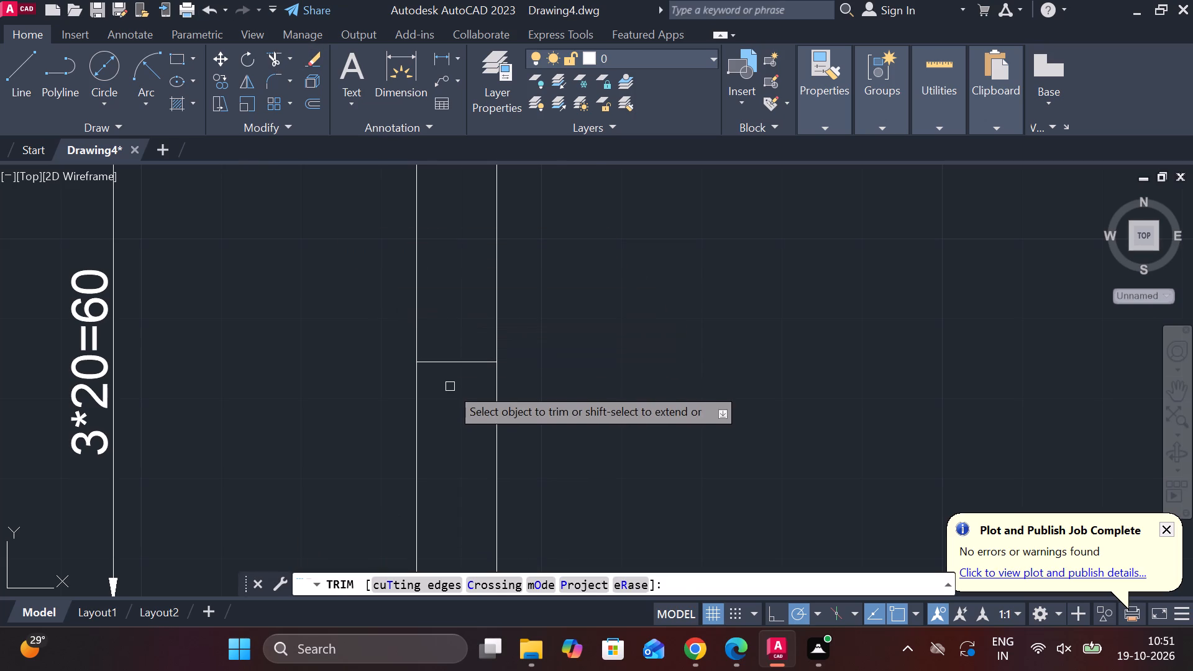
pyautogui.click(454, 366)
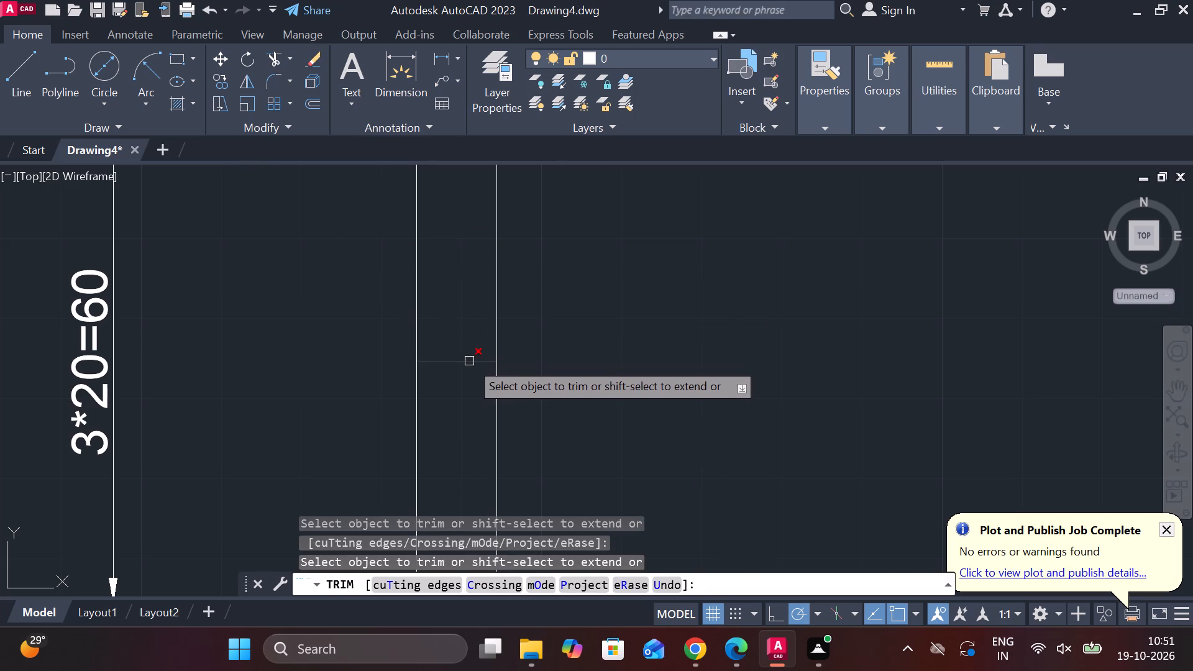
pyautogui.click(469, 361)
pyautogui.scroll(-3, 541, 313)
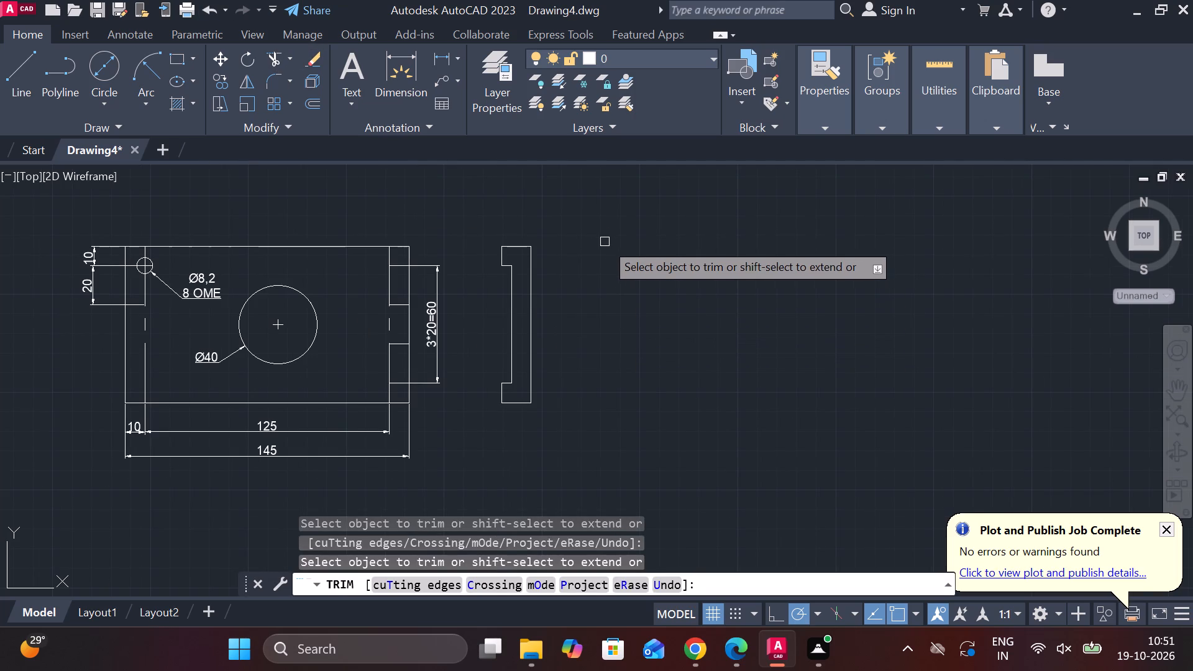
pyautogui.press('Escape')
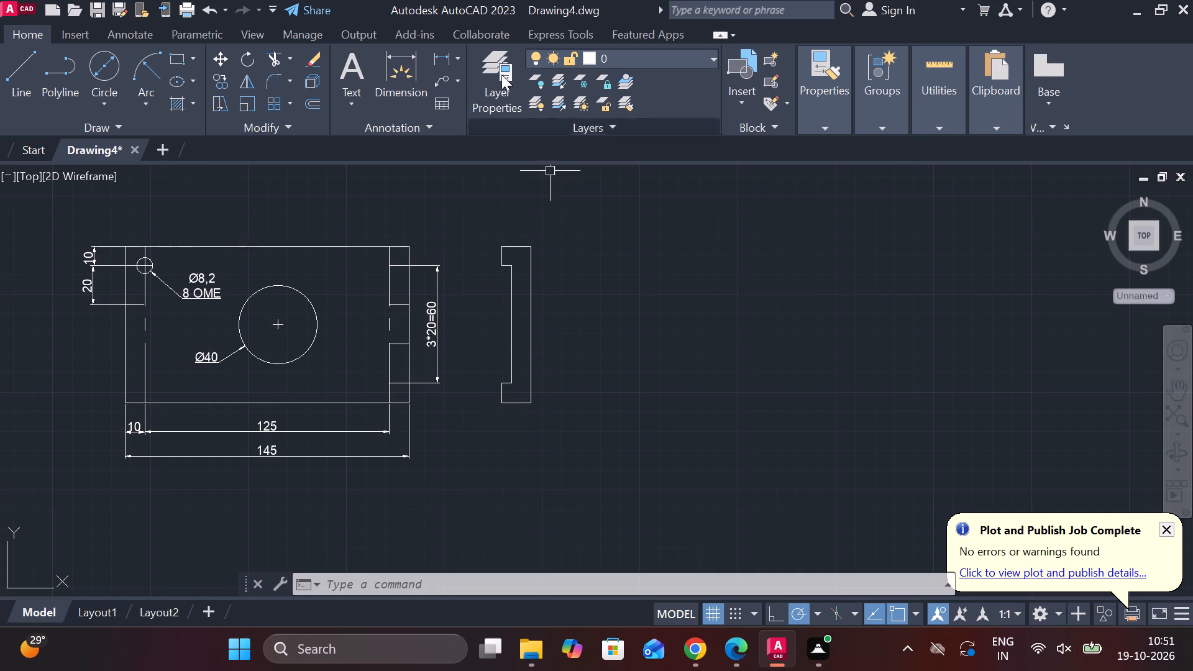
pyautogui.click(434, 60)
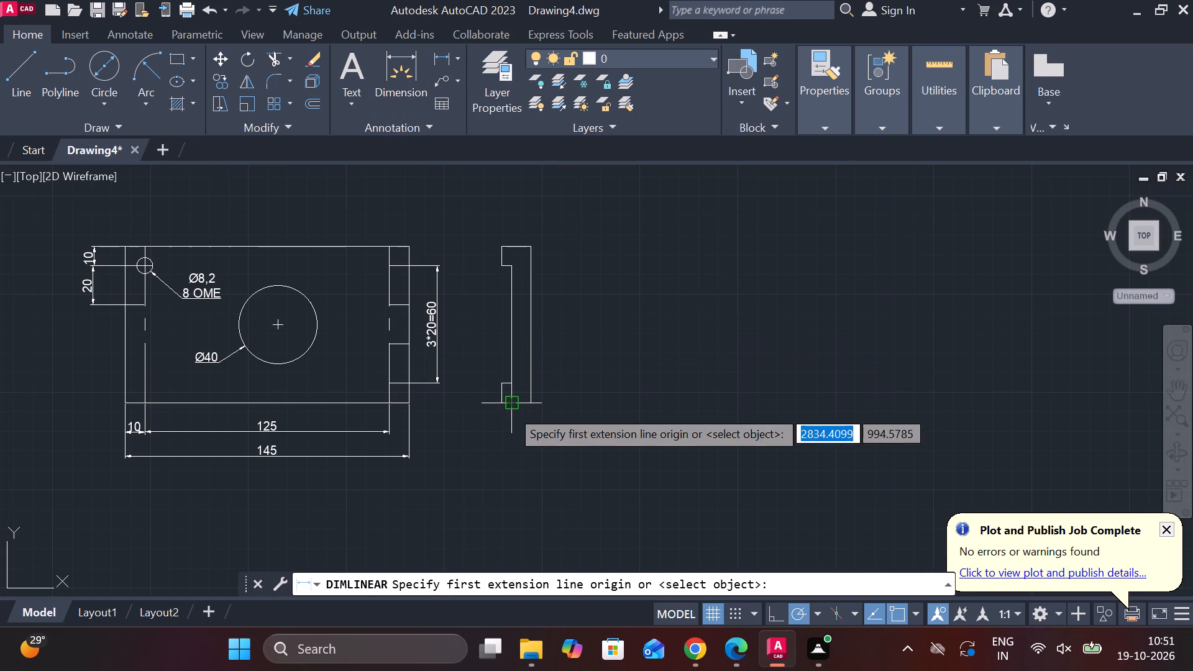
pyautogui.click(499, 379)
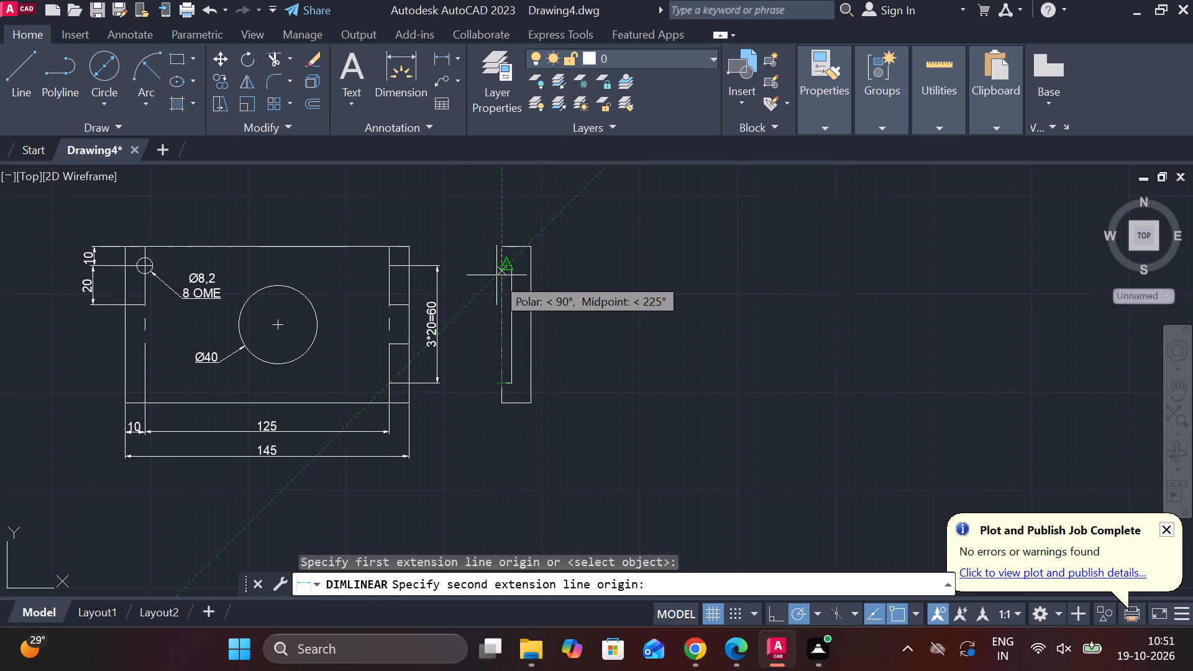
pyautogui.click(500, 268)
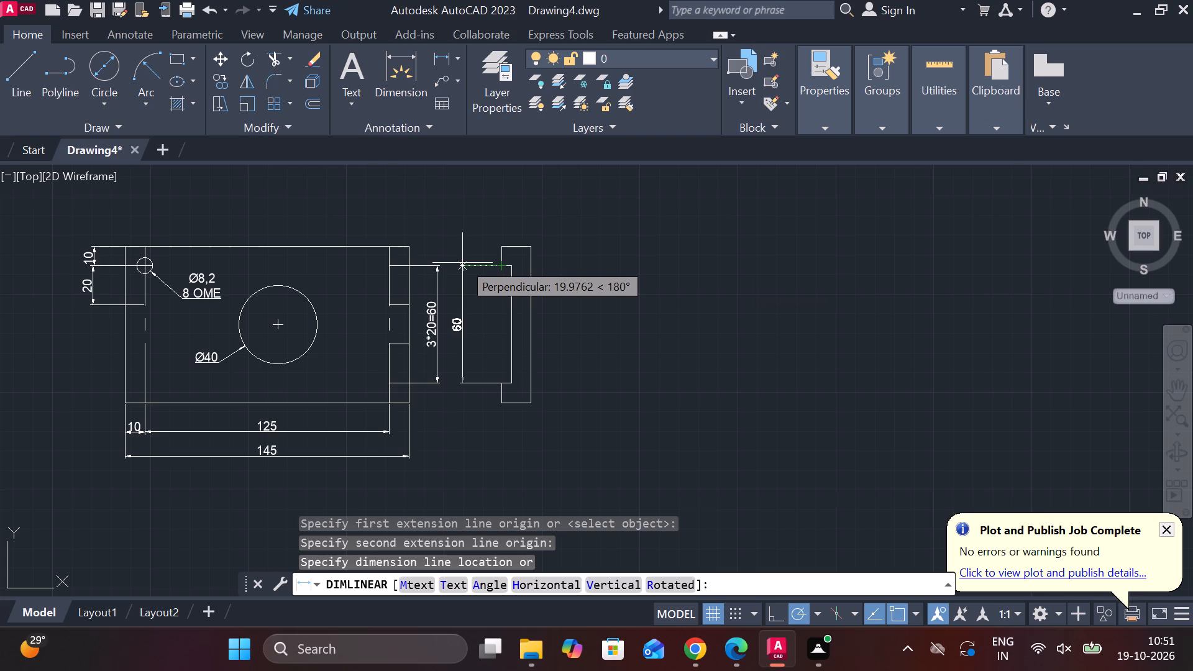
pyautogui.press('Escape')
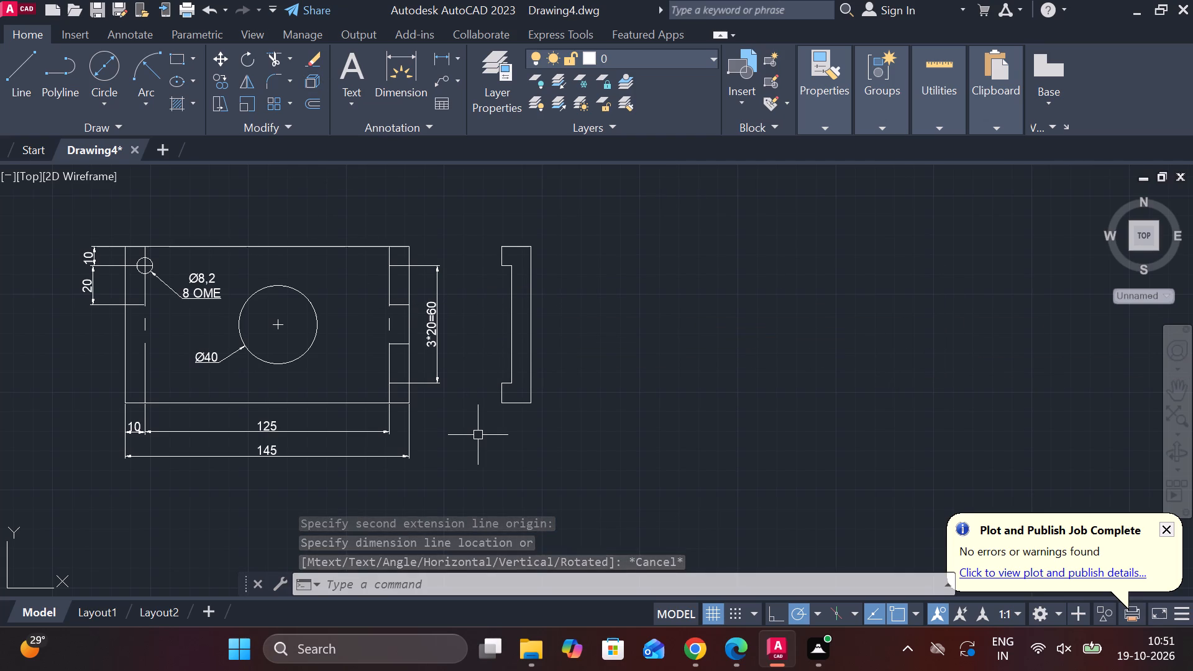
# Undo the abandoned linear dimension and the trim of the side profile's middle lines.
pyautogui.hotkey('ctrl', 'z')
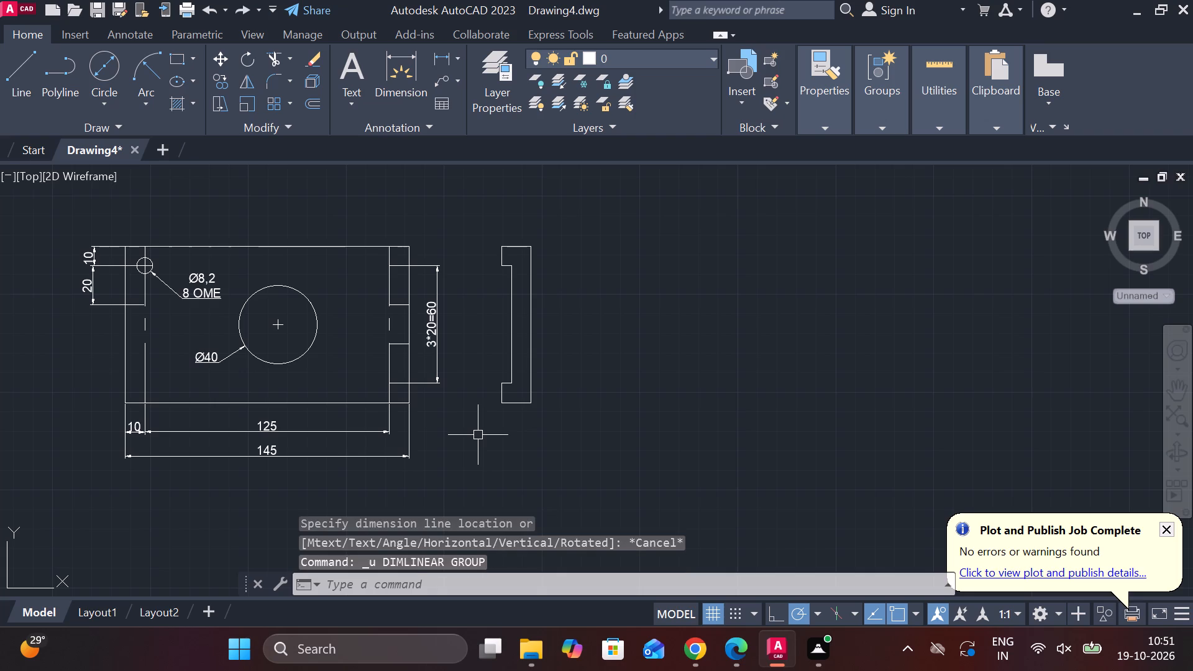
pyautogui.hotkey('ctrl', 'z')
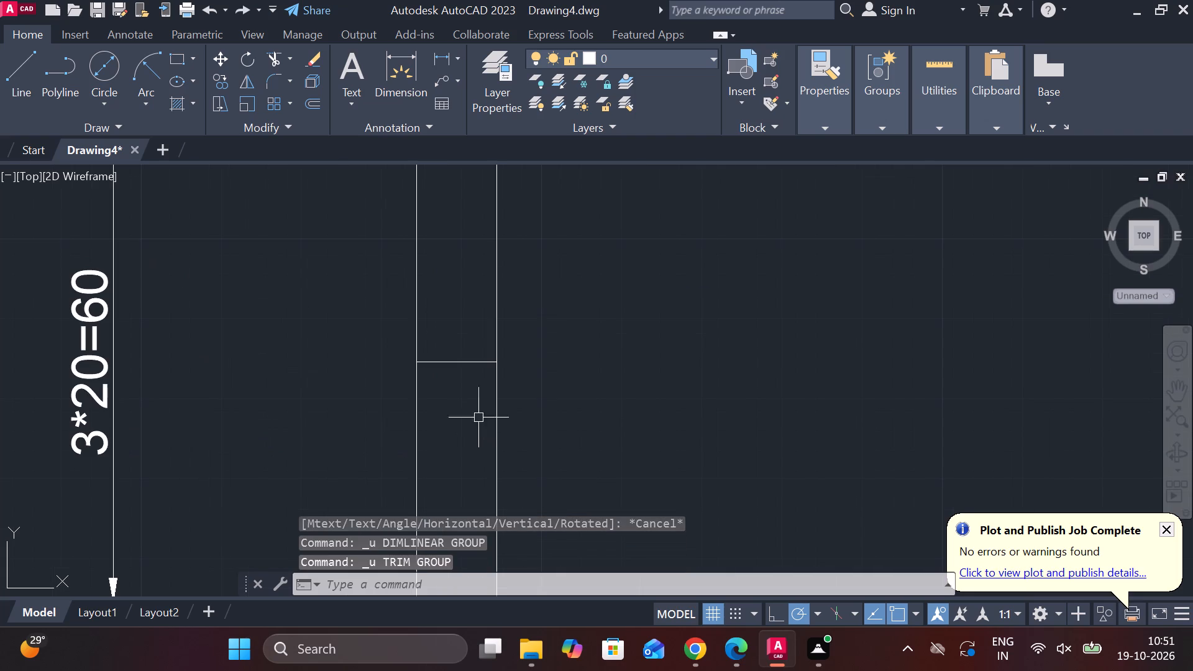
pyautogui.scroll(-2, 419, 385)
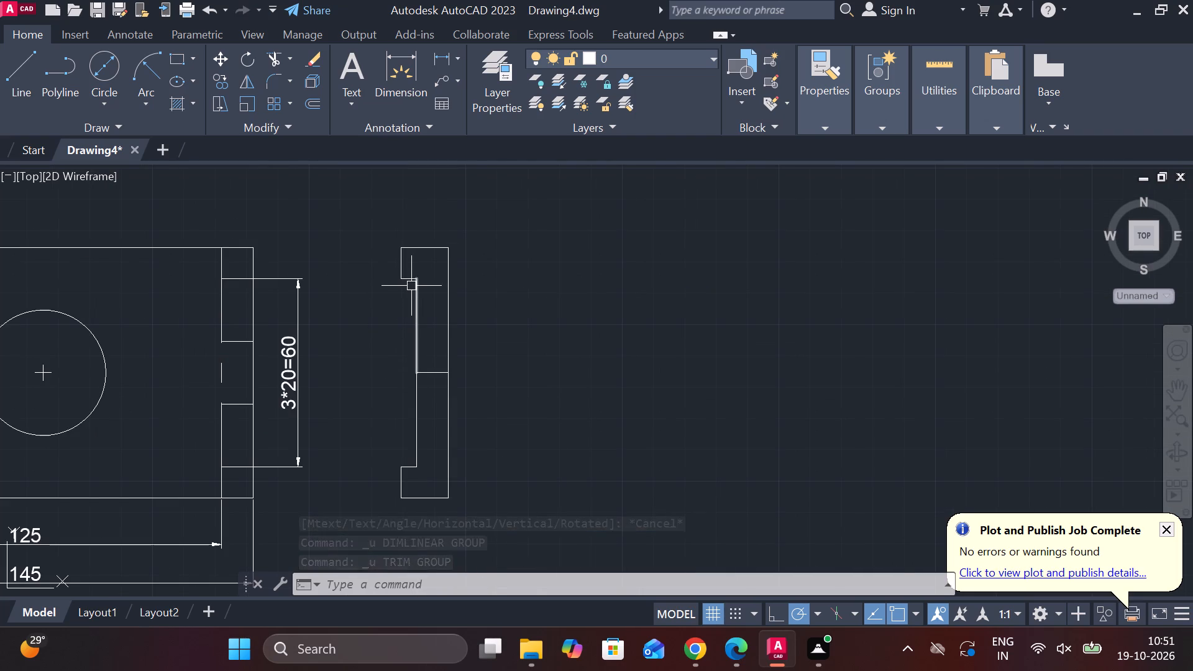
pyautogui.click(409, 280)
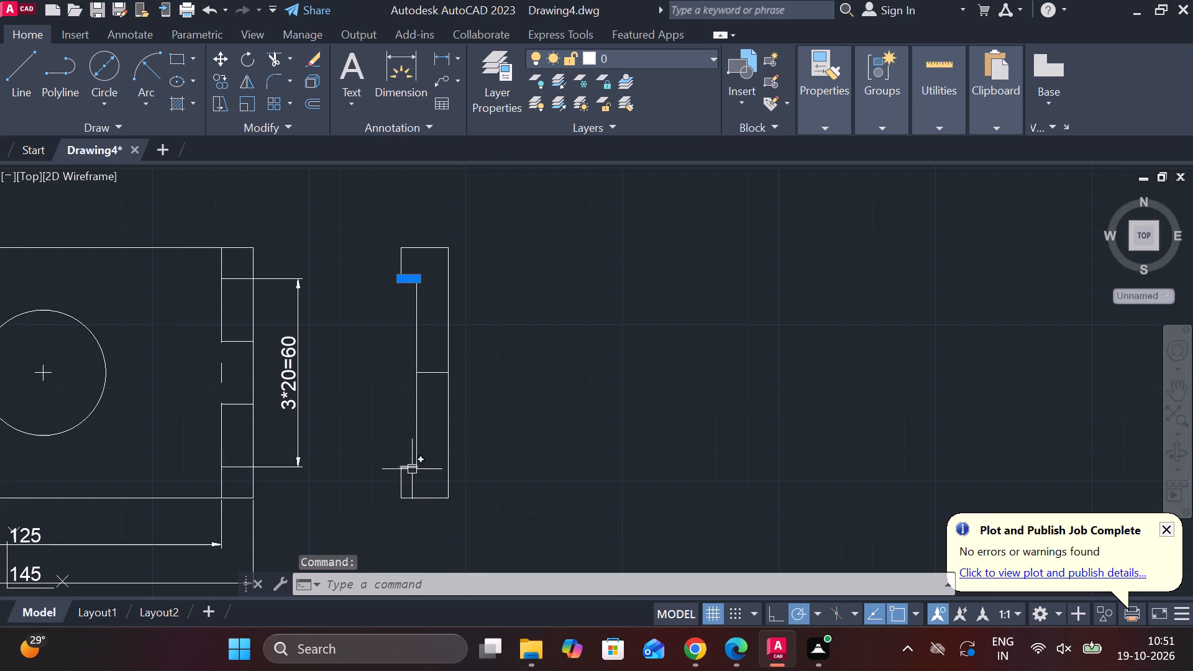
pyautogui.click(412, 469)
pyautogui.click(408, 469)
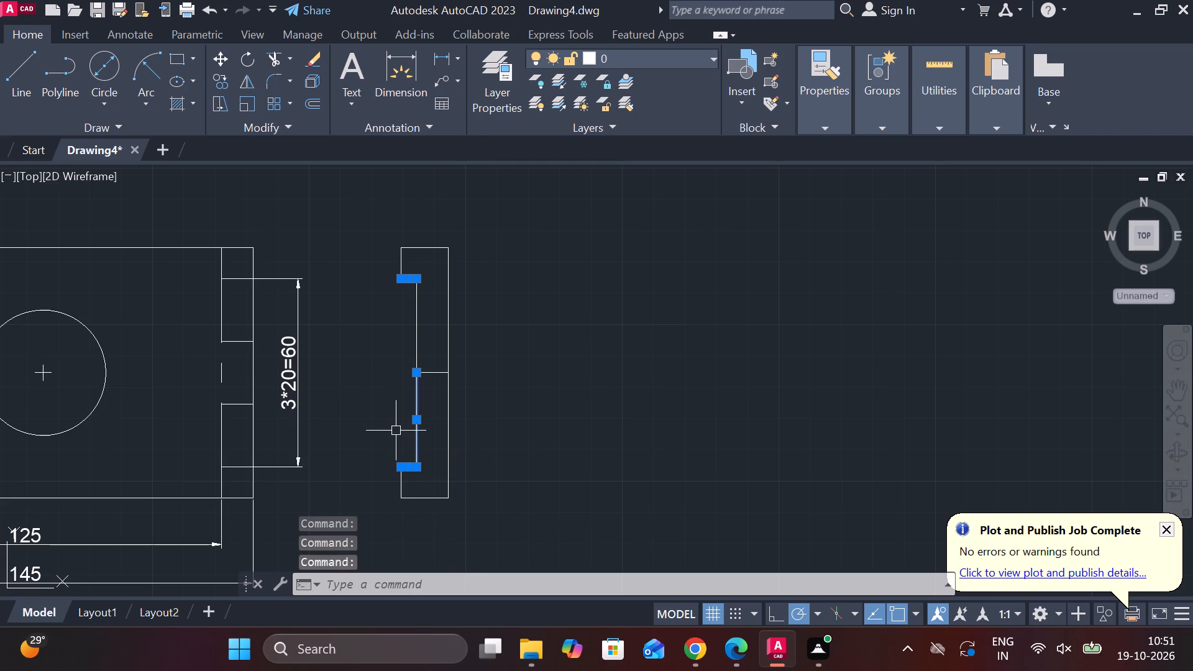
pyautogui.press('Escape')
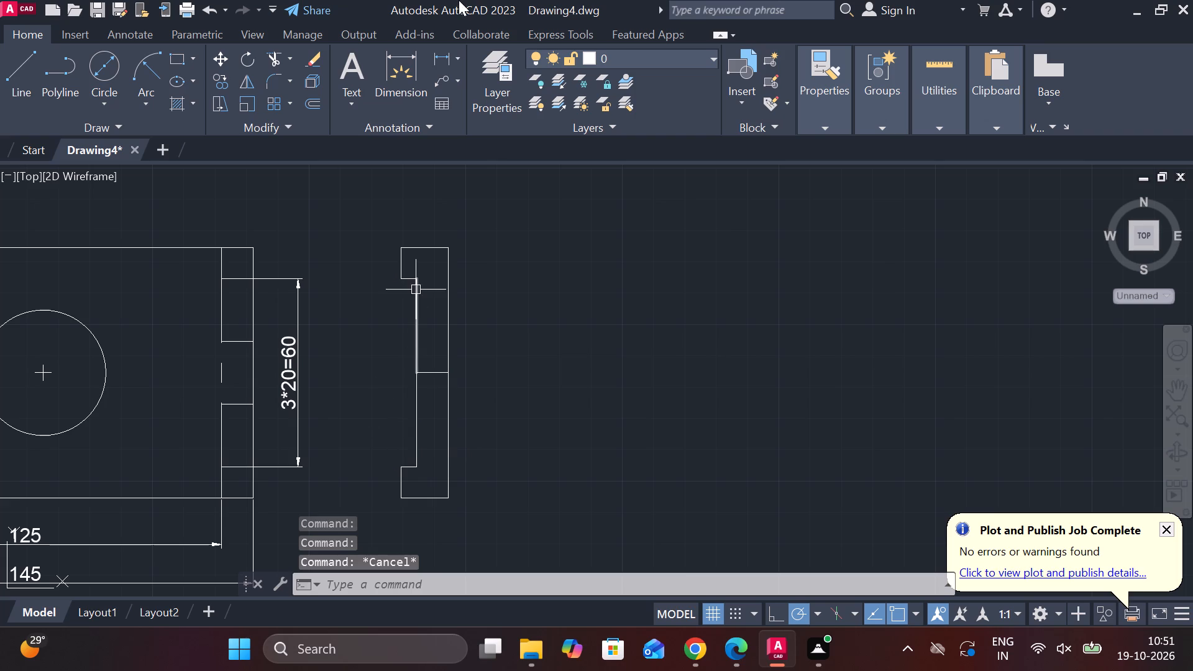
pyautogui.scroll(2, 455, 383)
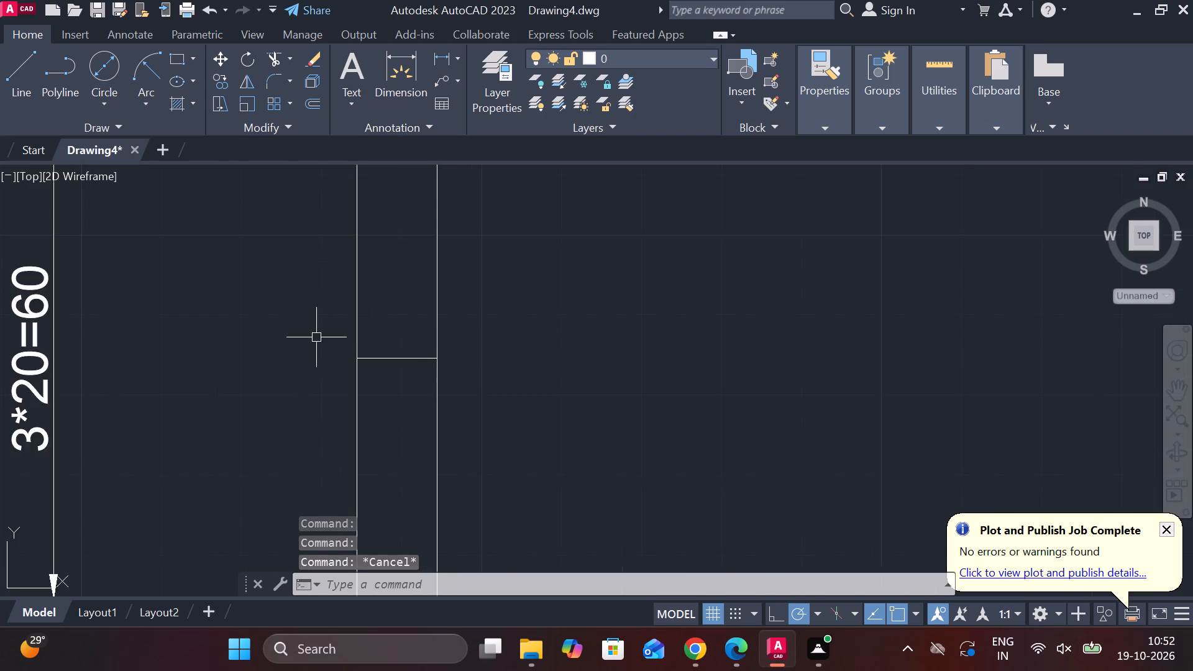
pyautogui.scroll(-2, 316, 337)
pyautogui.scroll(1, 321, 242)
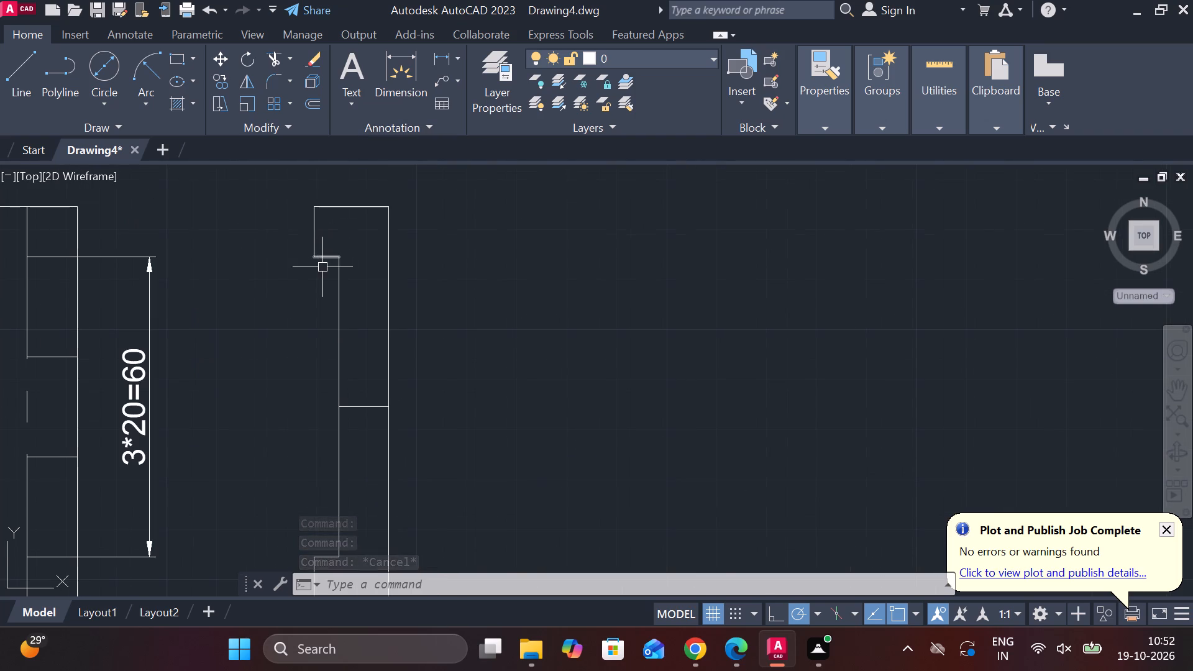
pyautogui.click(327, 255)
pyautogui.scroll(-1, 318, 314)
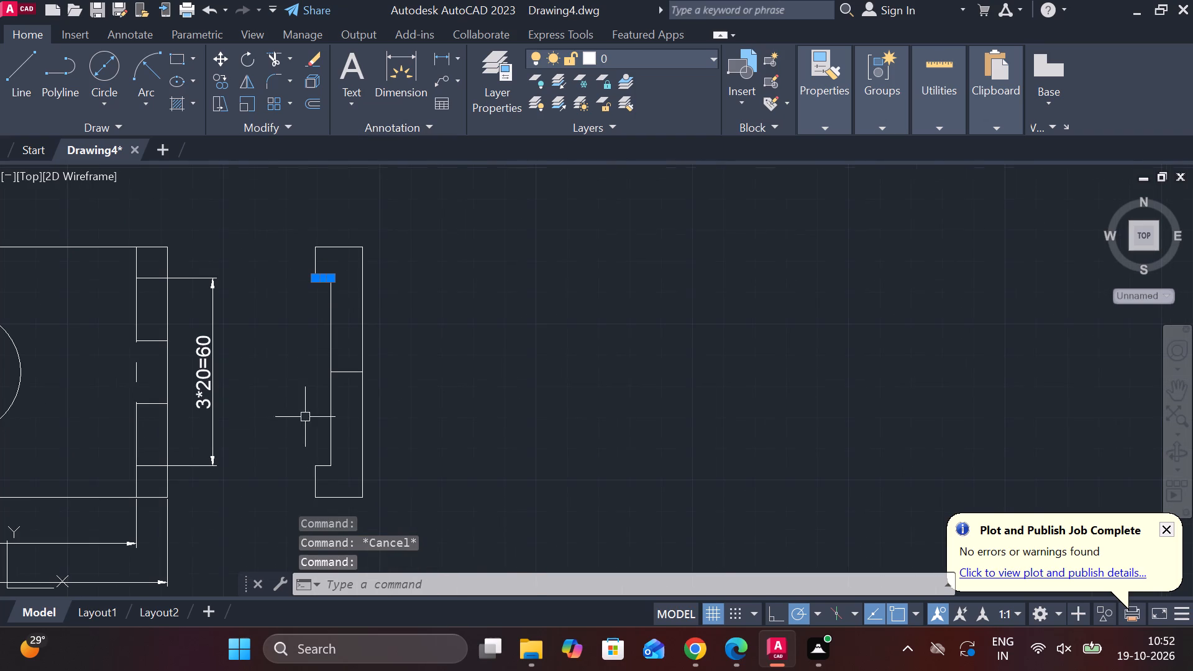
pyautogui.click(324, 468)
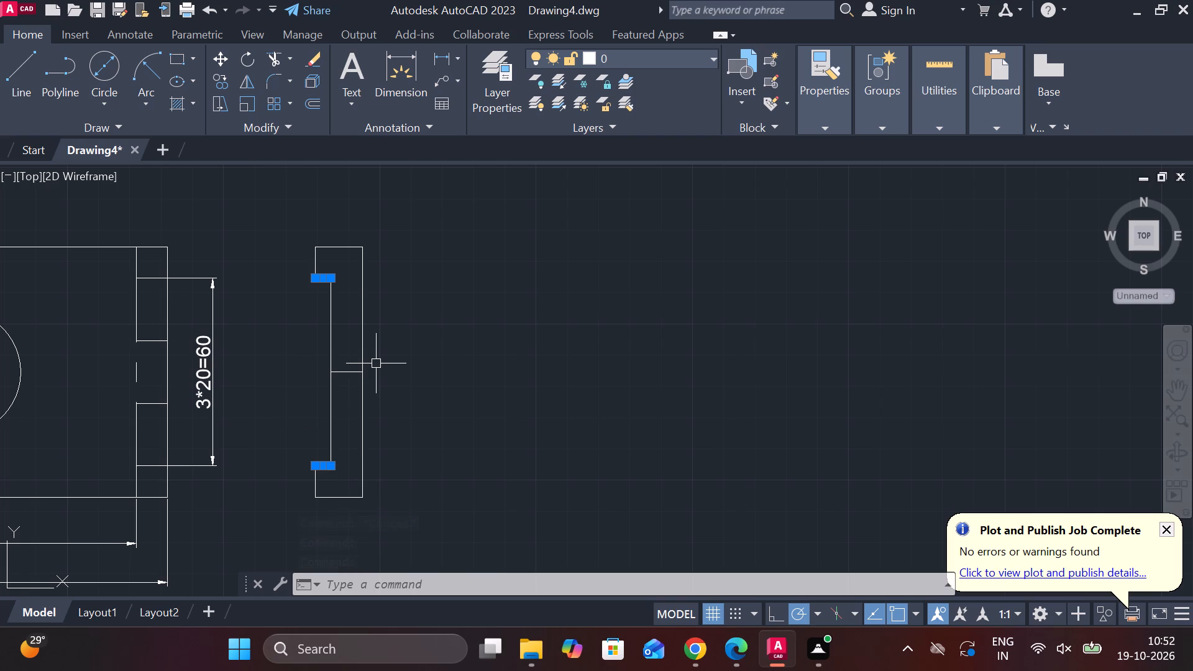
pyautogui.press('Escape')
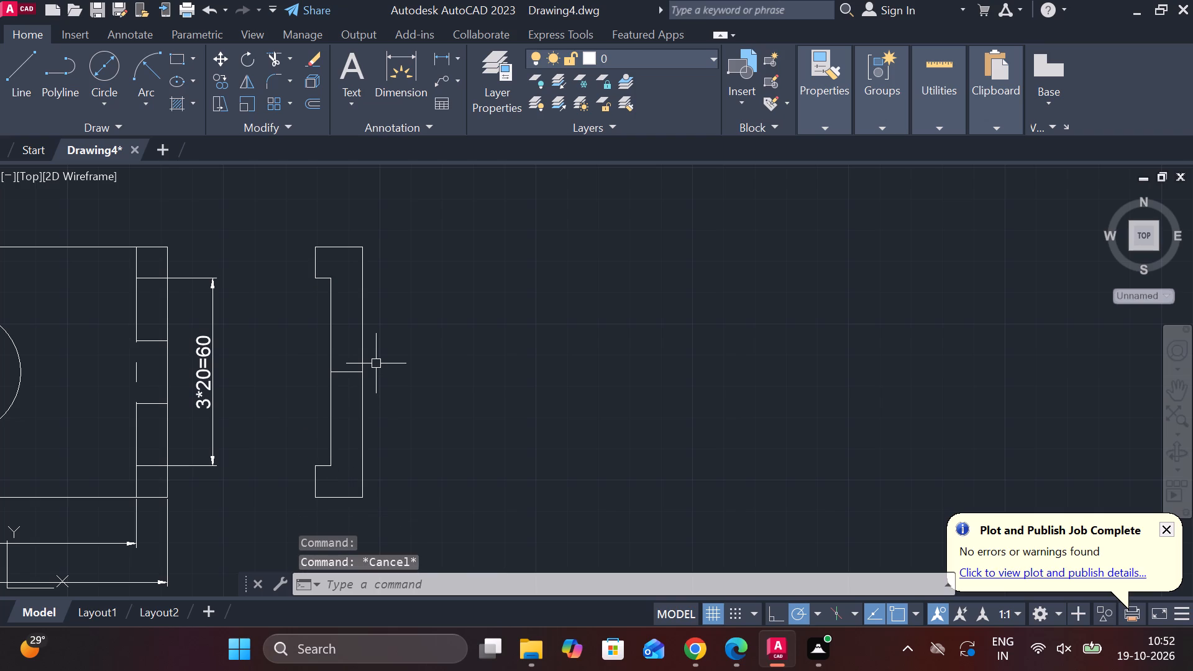
# Move the horizontal edge of the side profile's upper step 1 upward, from its midpoint.
pyautogui.click(323, 279)
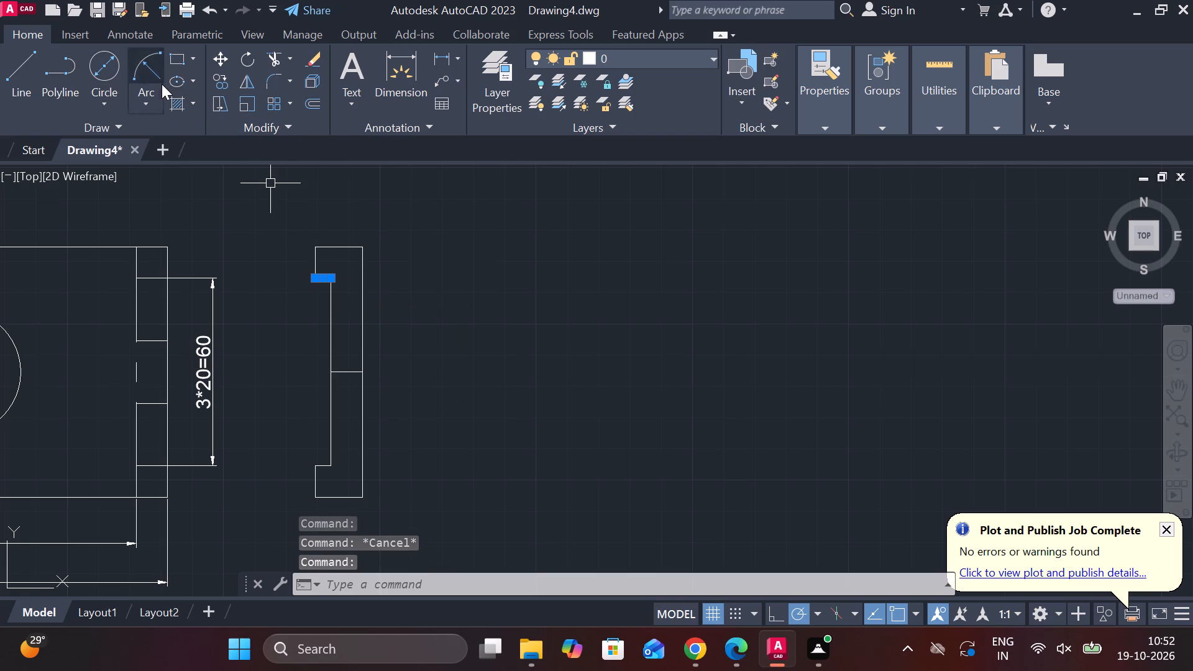
pyautogui.click(219, 59)
pyautogui.scroll(2, 293, 280)
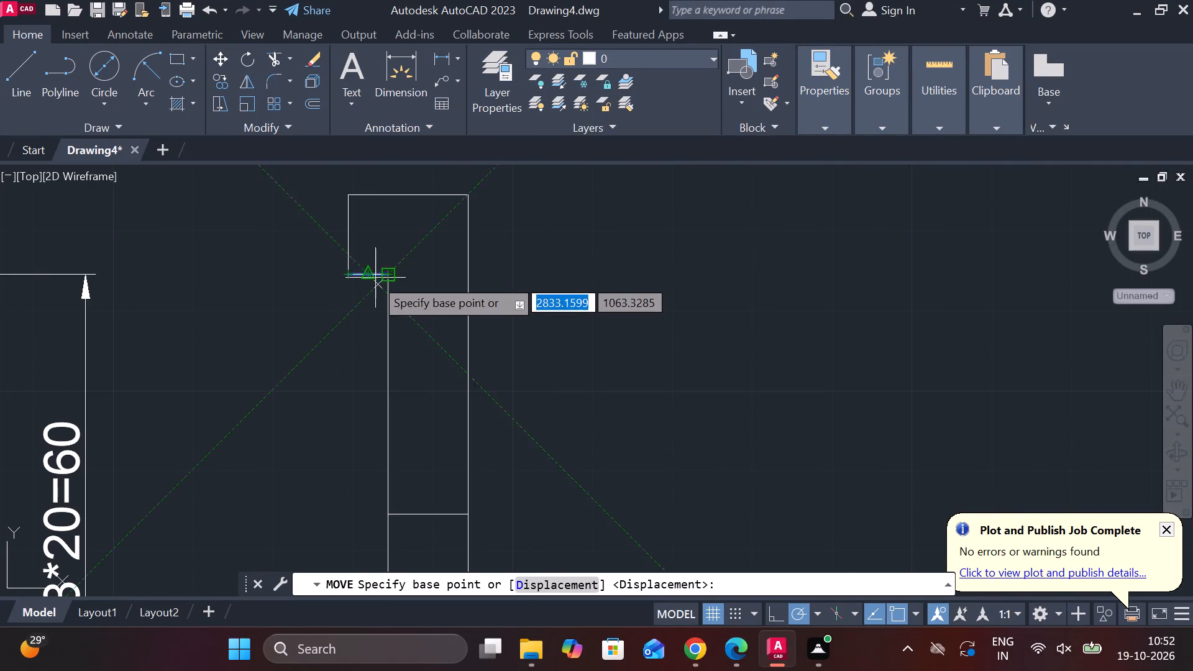
pyautogui.click(367, 278)
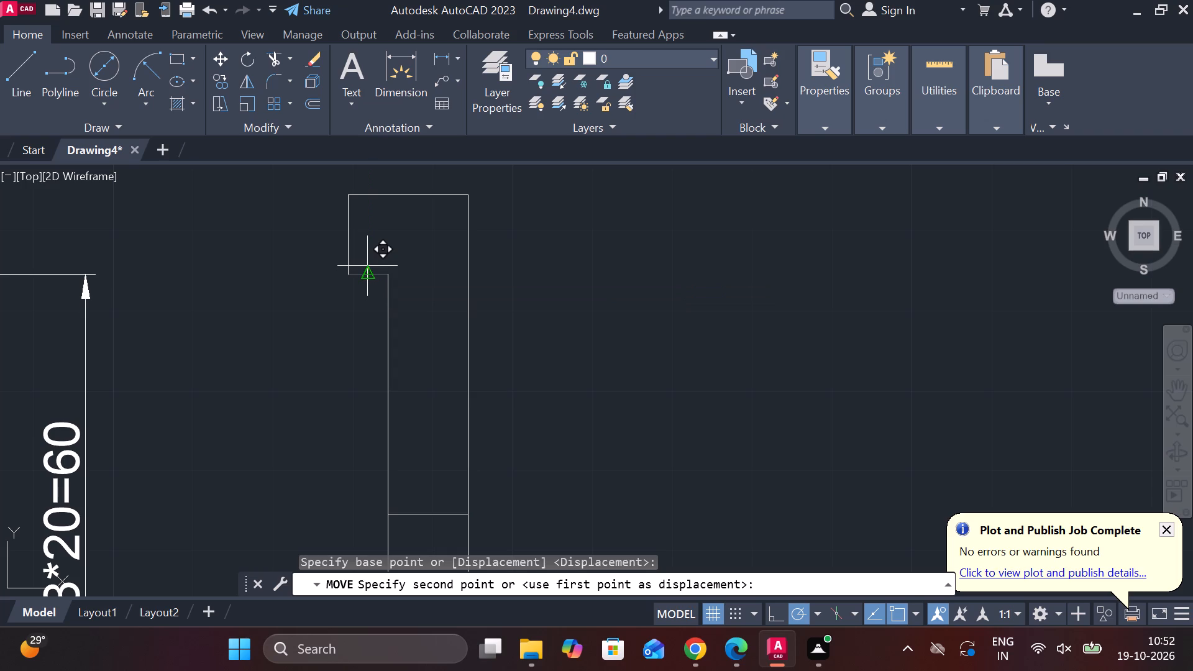
pyautogui.press('1')
pyautogui.press('Return')
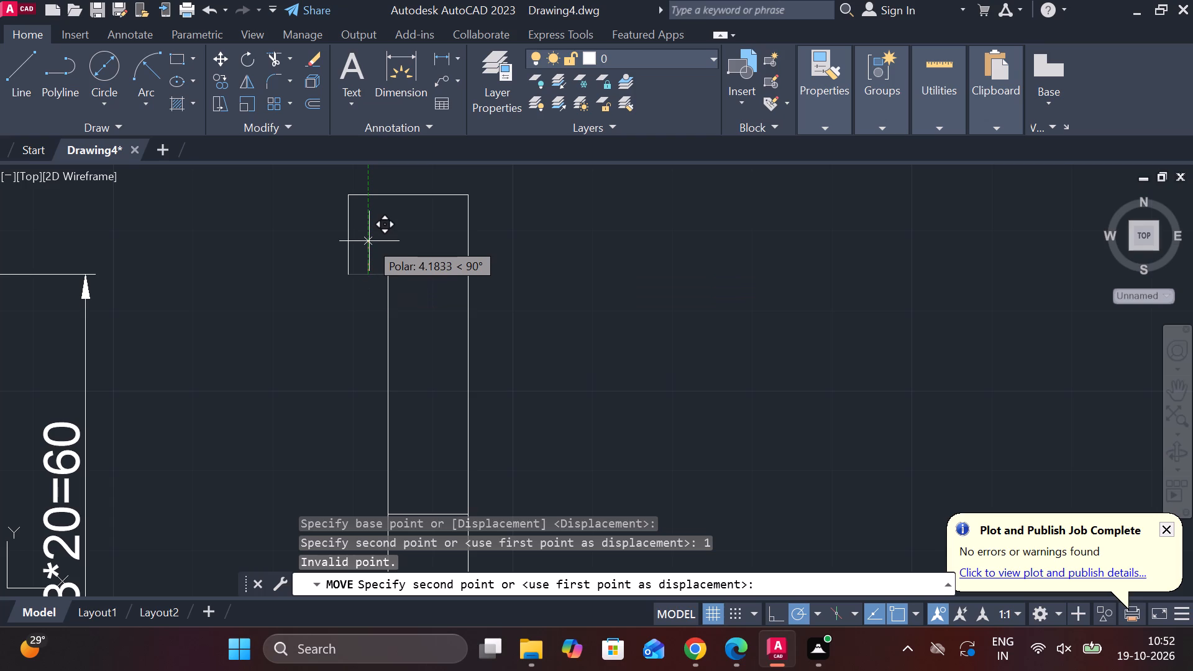
pyautogui.press('1')
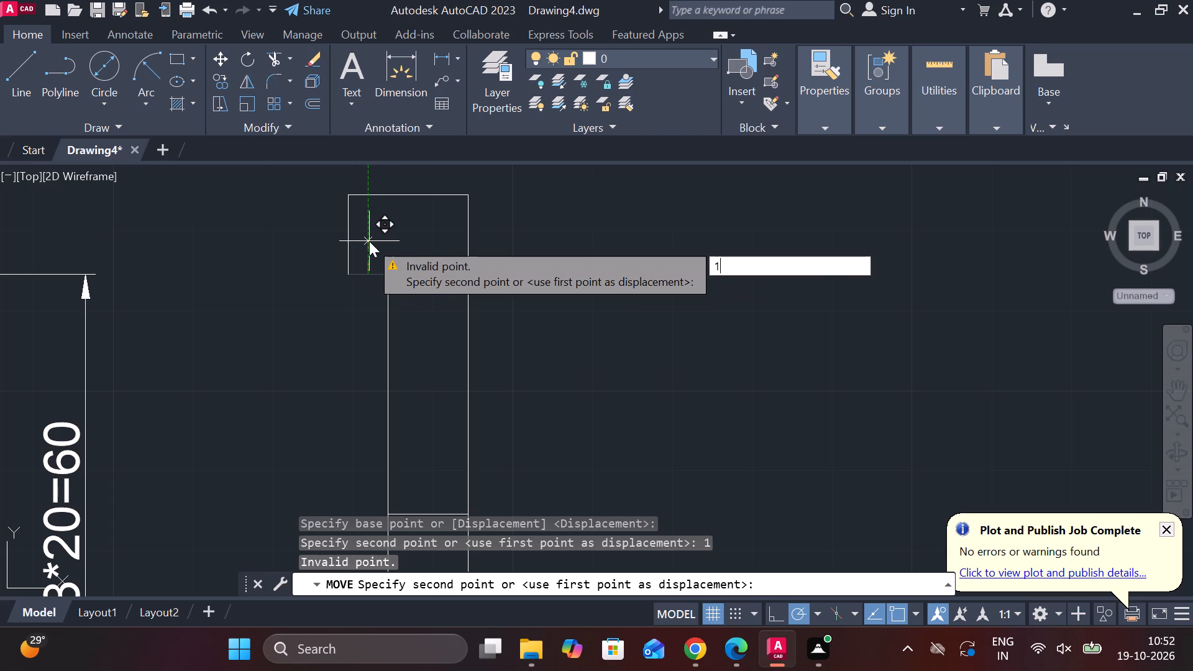
pyautogui.press('Return')
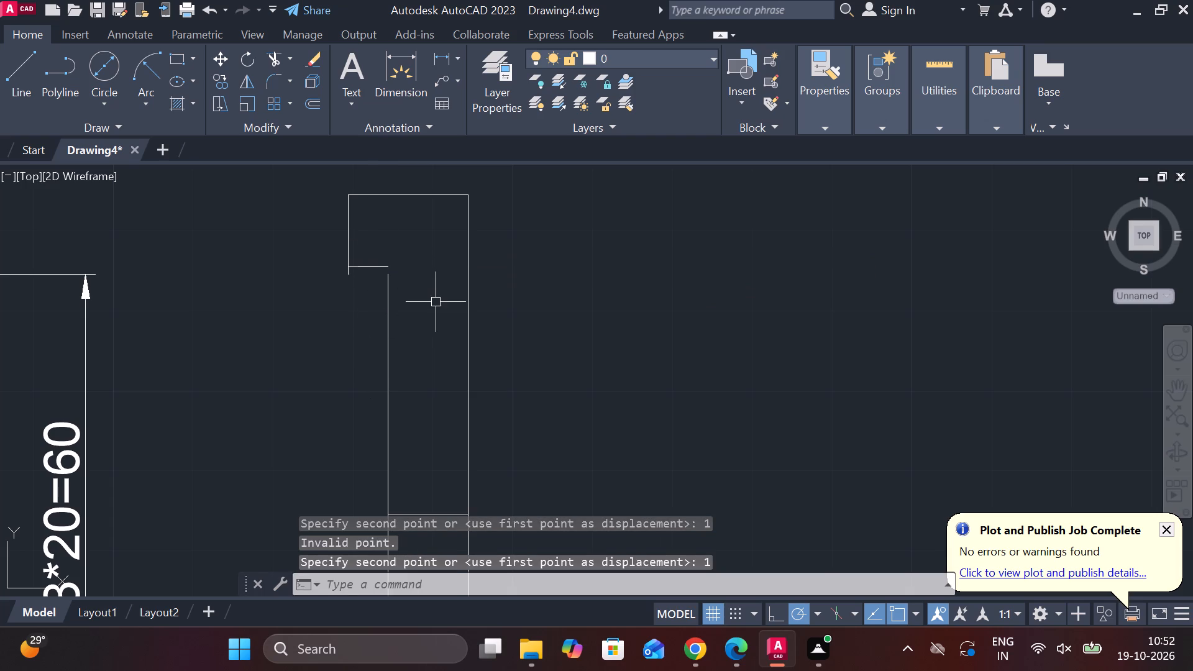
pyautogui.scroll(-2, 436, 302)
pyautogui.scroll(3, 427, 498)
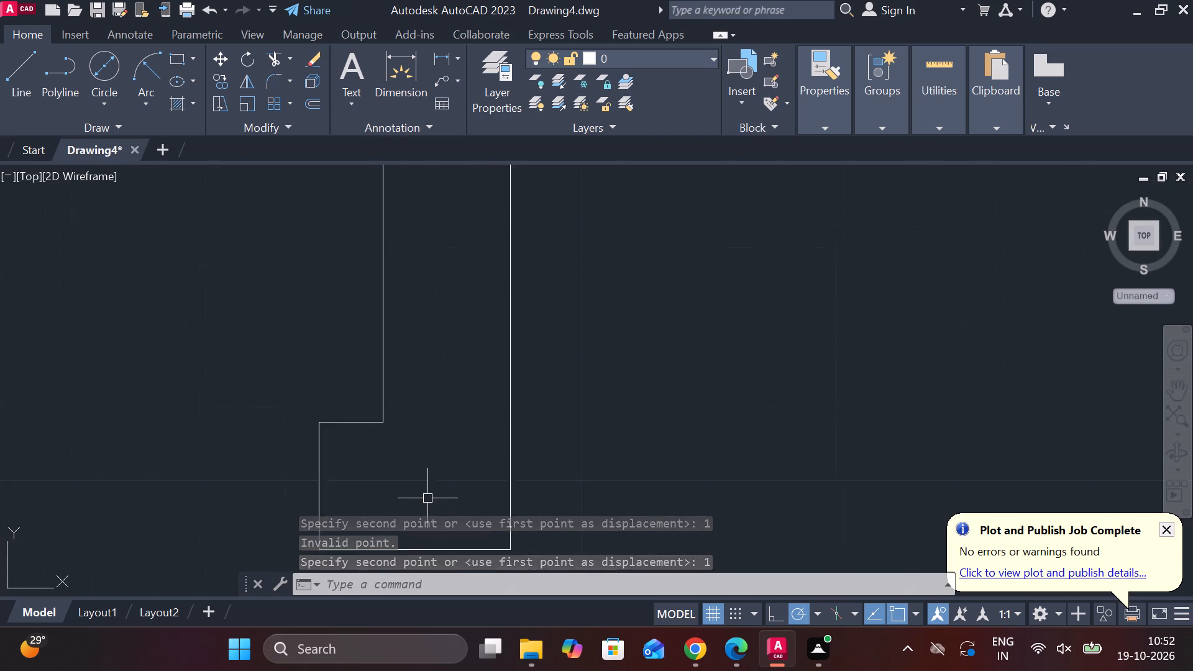
# Move the horizontal edge of the side profile's lower step down by 1, from its midpoint.
pyautogui.scroll(1, 427, 498)
pyautogui.click(292, 377)
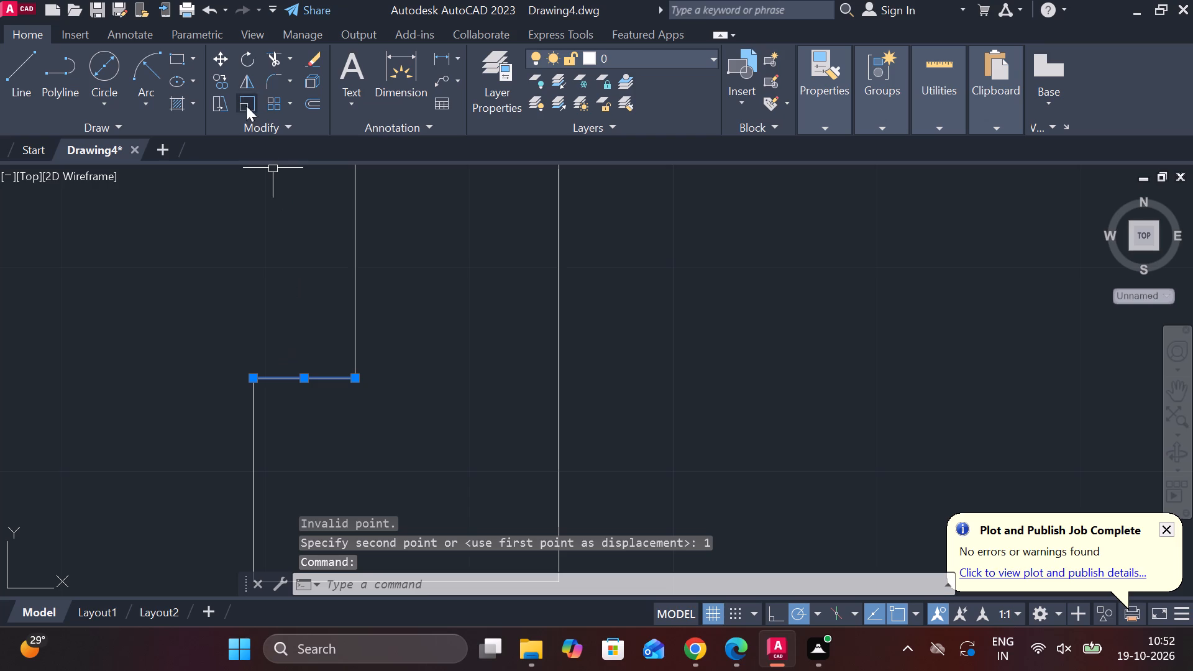
pyautogui.click(224, 60)
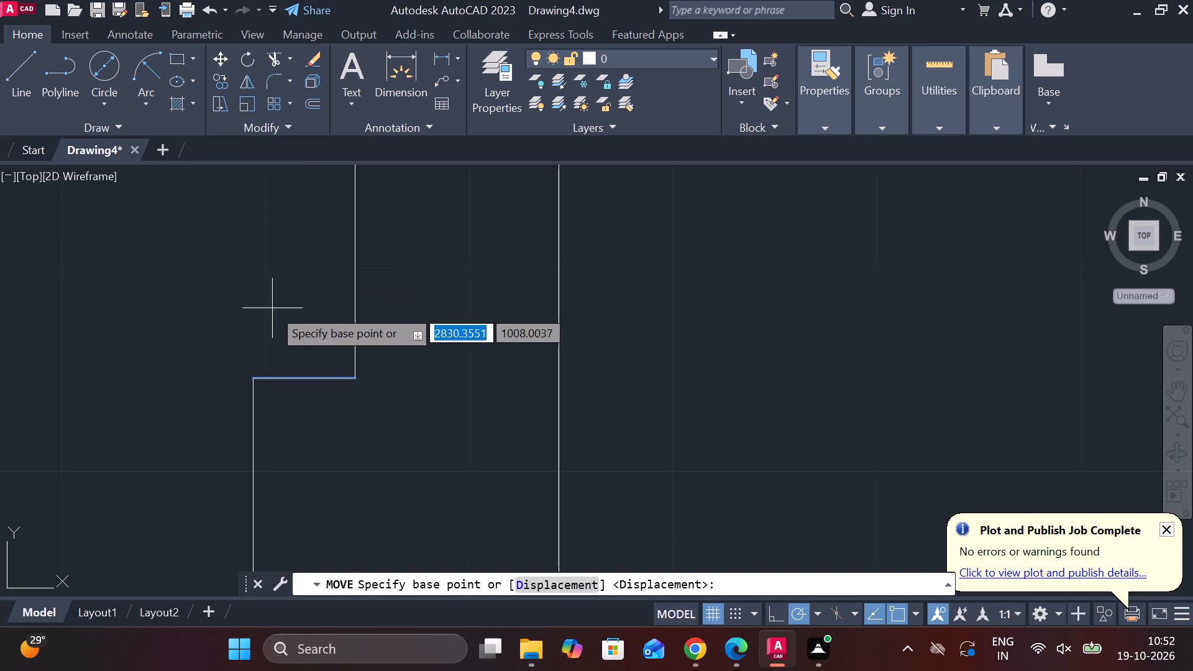
pyautogui.click(301, 378)
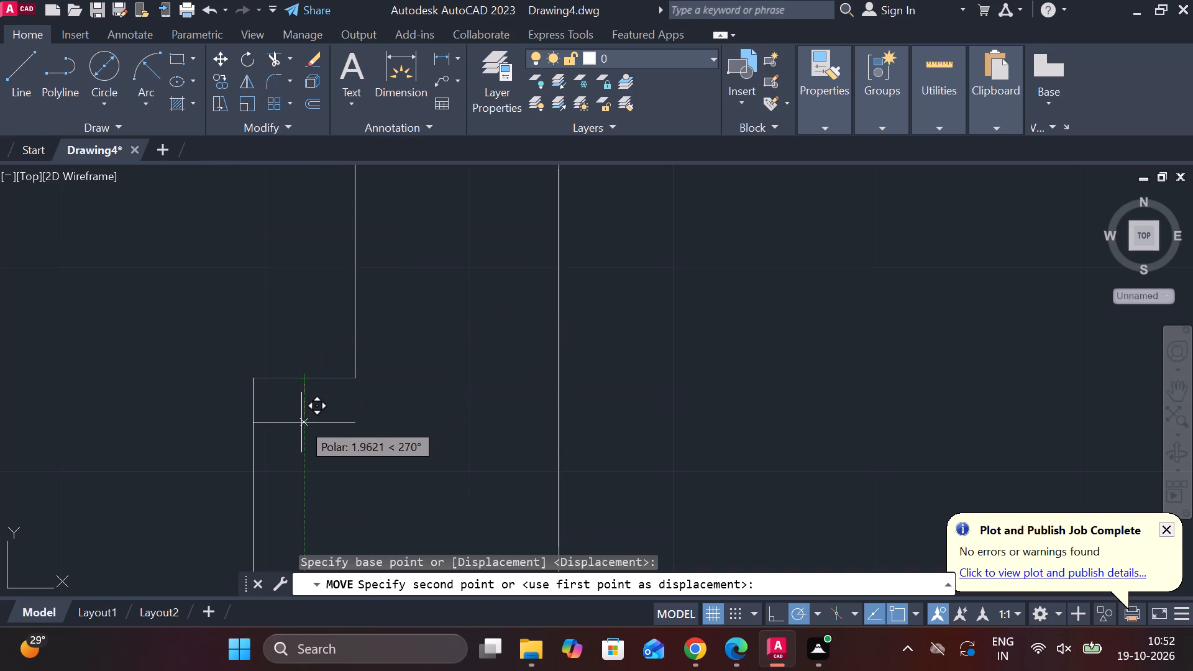
pyautogui.press('1')
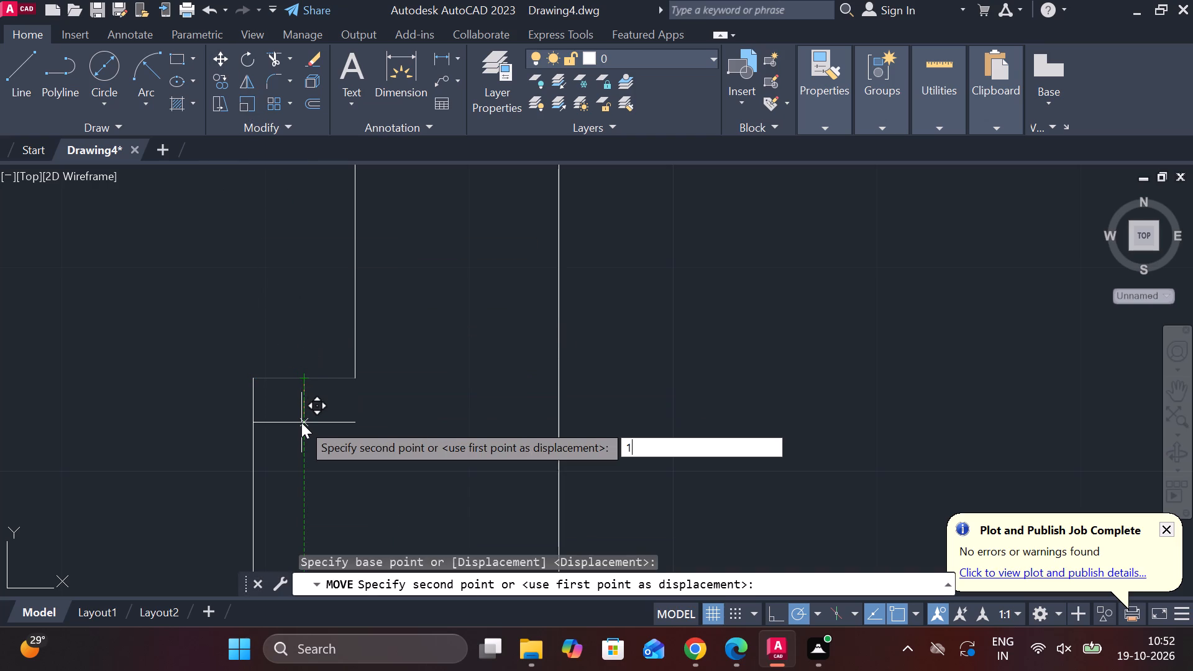
pyautogui.press('Return')
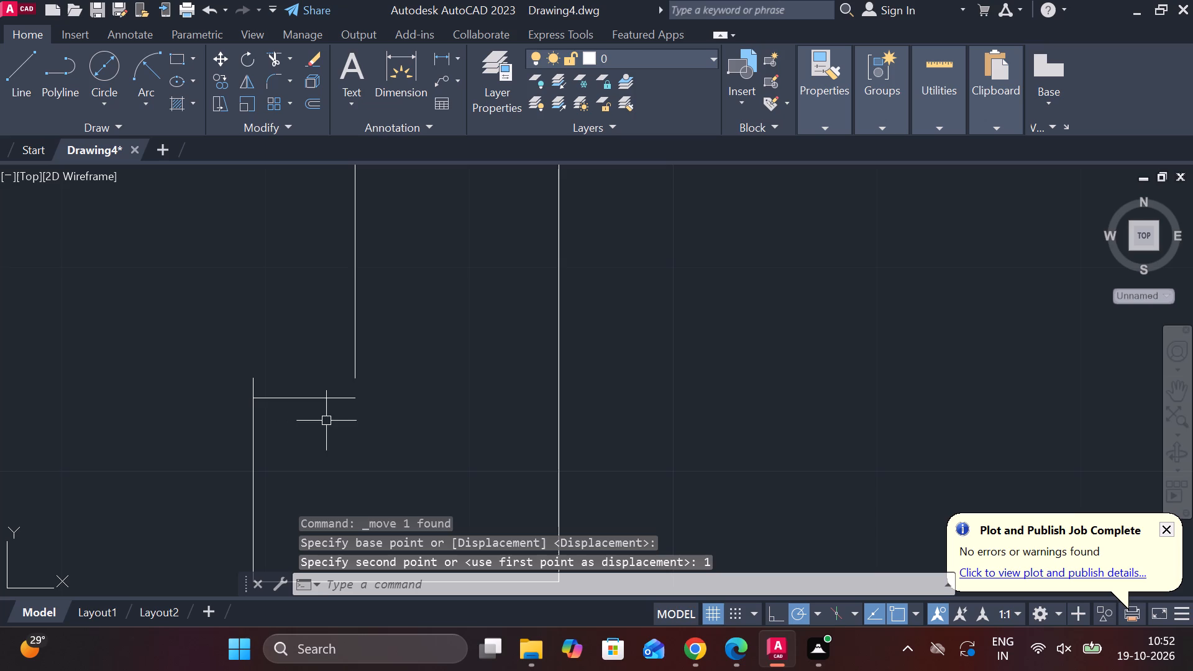
# Stretch the outer ends of the side profile's two inner vertical lines to meet the moved lower and upper step edges.
pyautogui.click(353, 350)
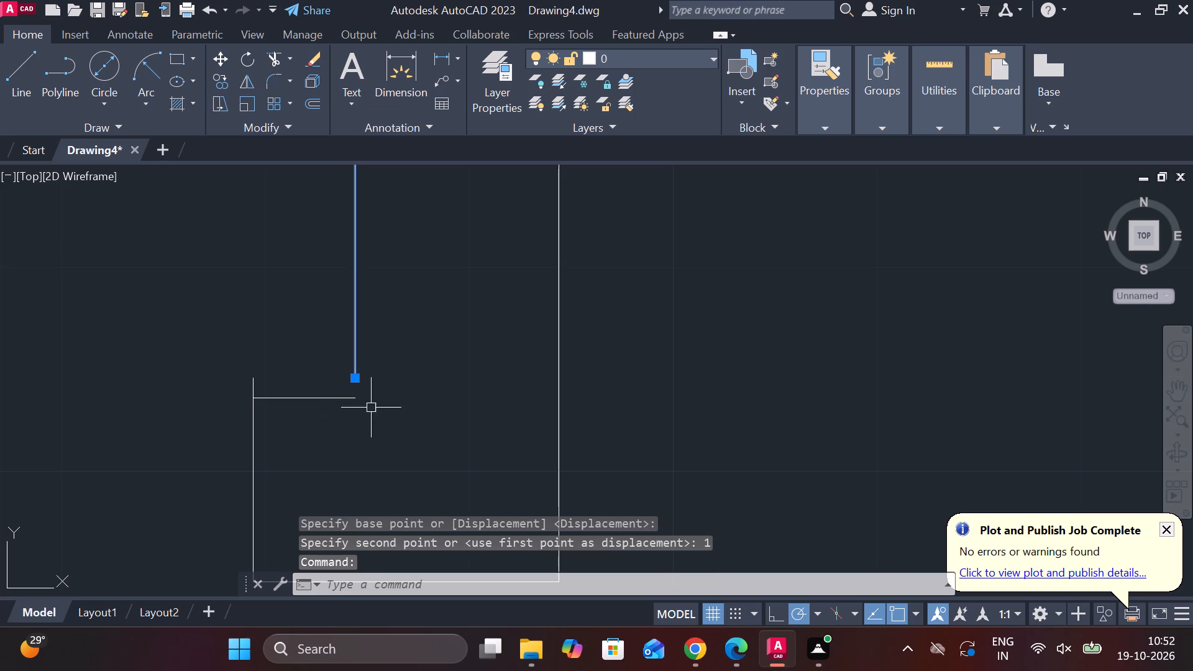
pyautogui.click(354, 380)
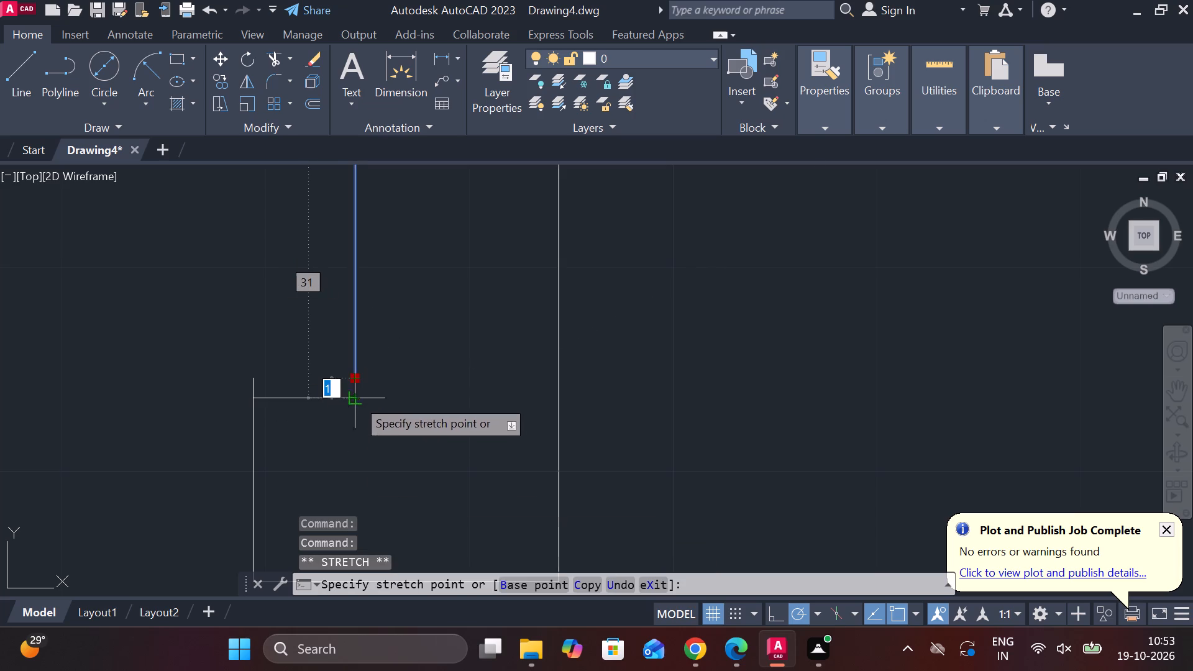
pyautogui.click(356, 397)
pyautogui.scroll(-3, 376, 301)
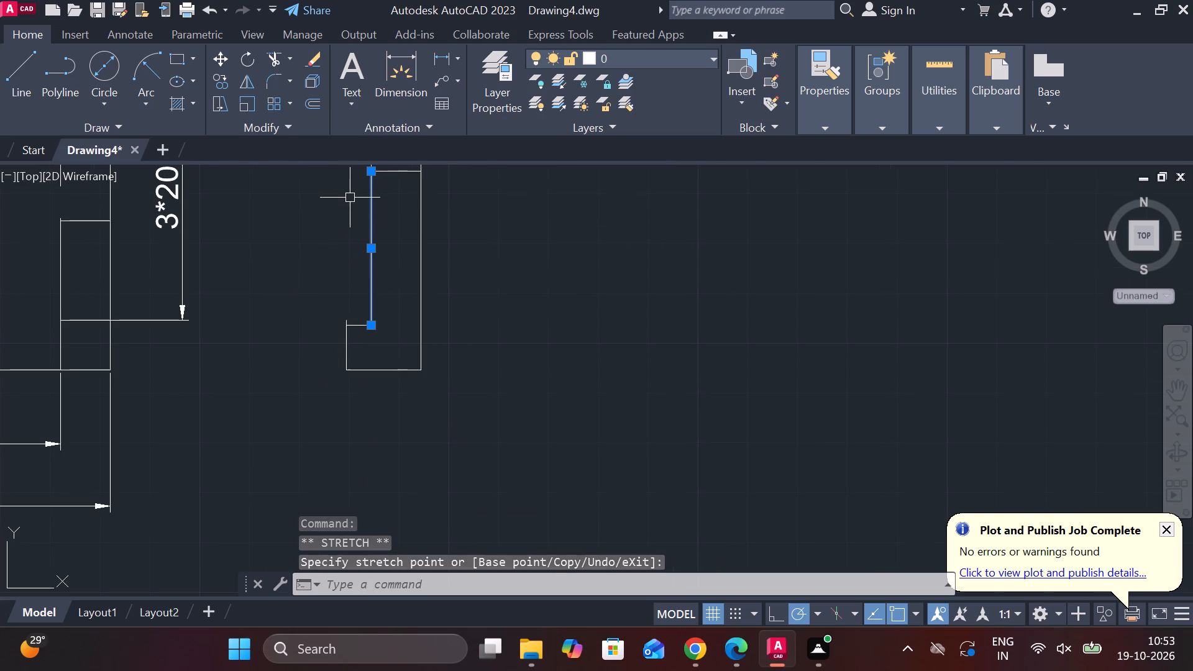
pyautogui.scroll(-1, 350, 198)
pyautogui.scroll(-3, 435, 215)
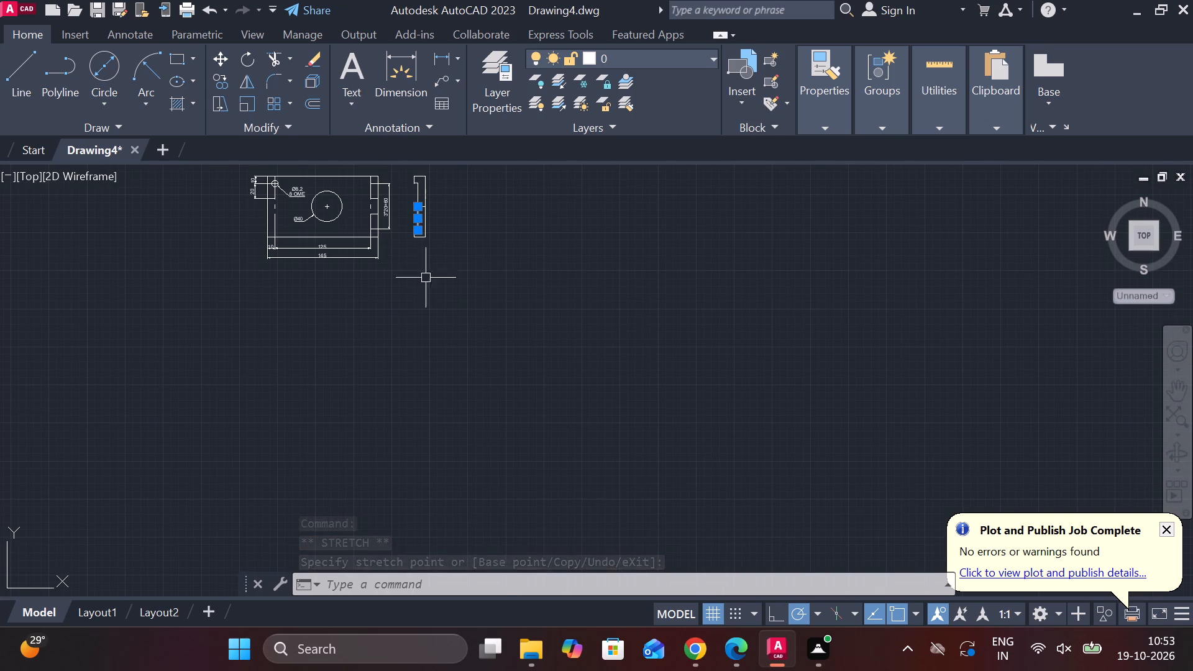
pyautogui.scroll(5, 412, 175)
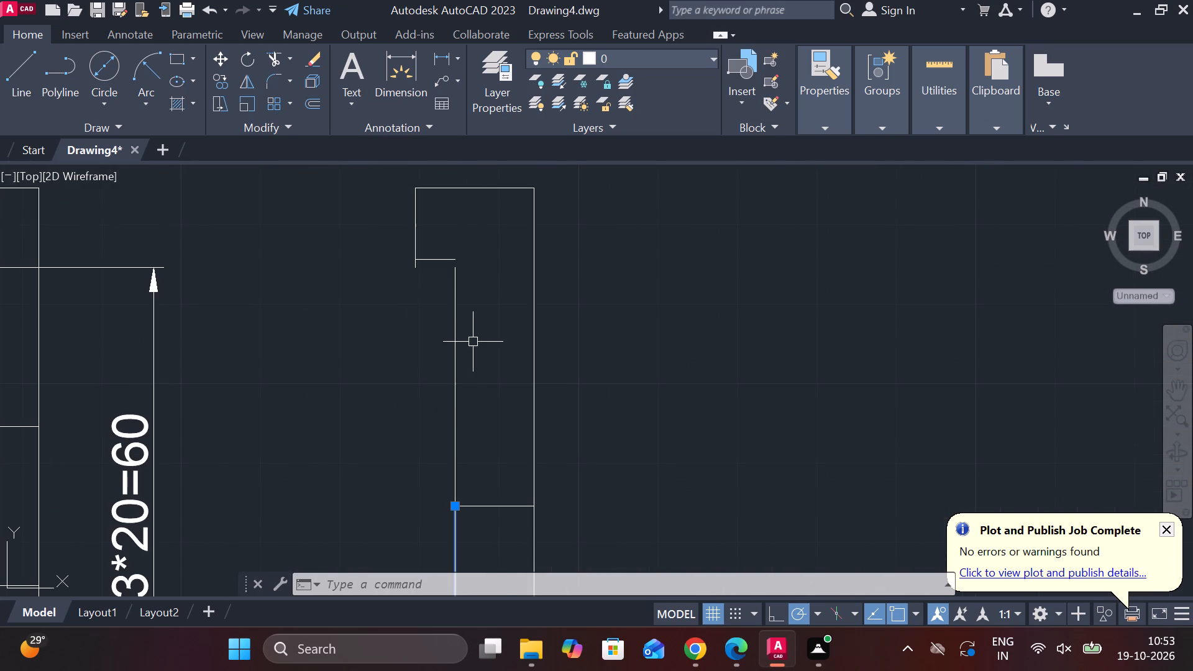
pyautogui.click(455, 344)
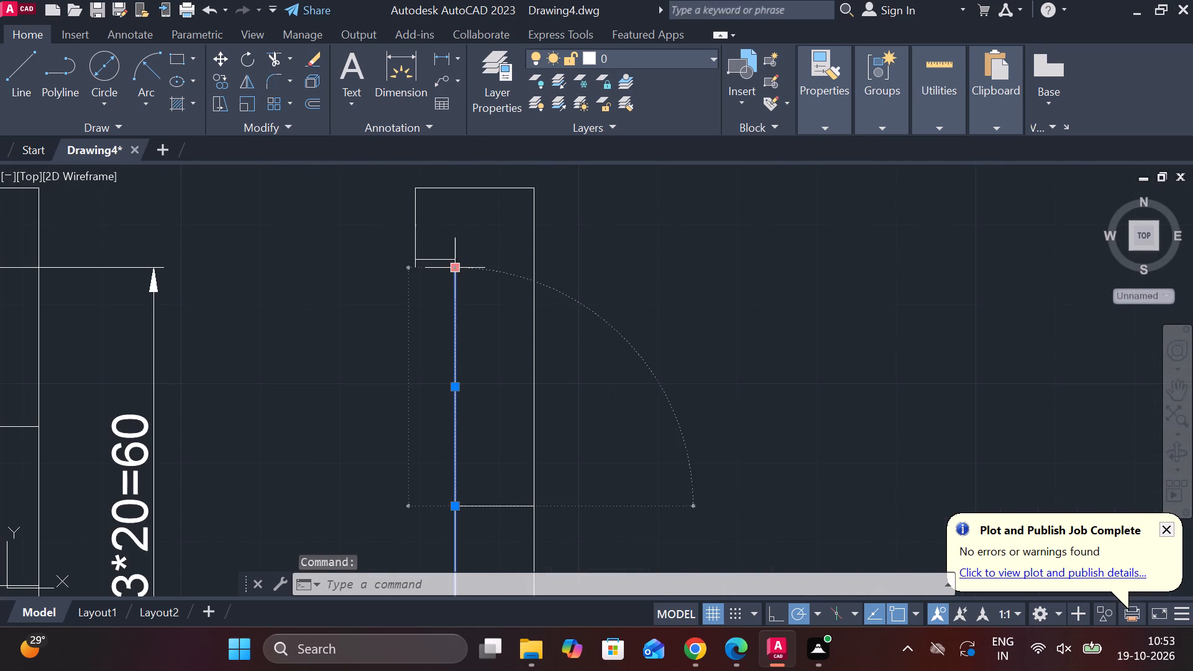
pyautogui.click(456, 269)
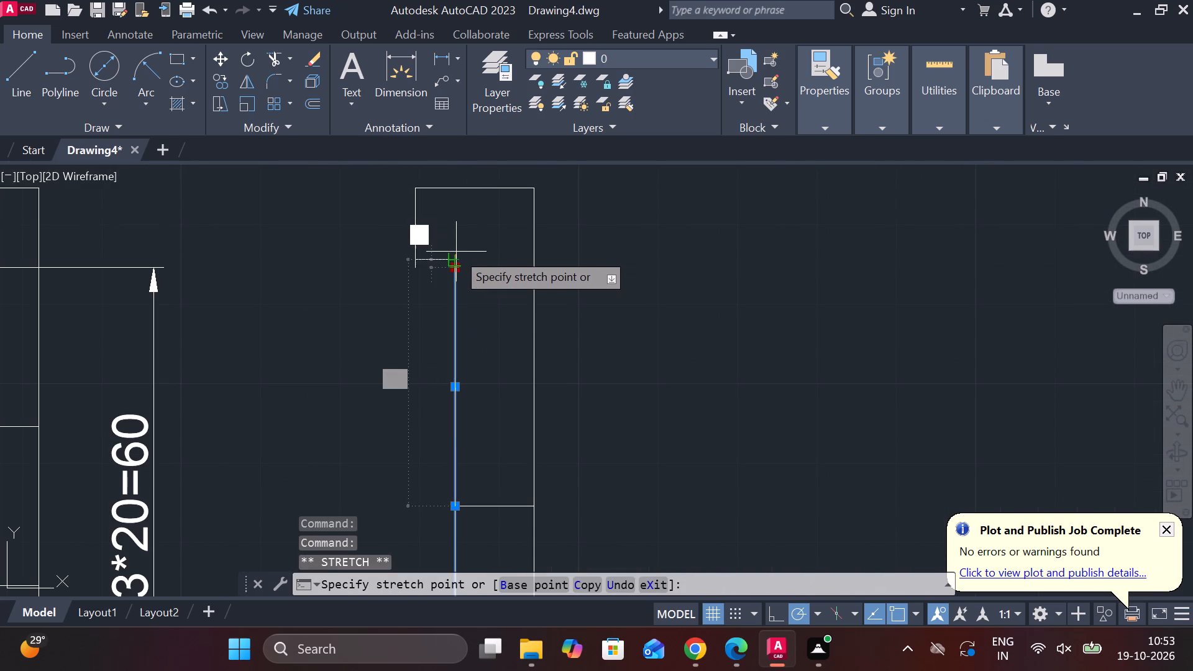
pyautogui.click(456, 258)
pyautogui.scroll(-2, 517, 260)
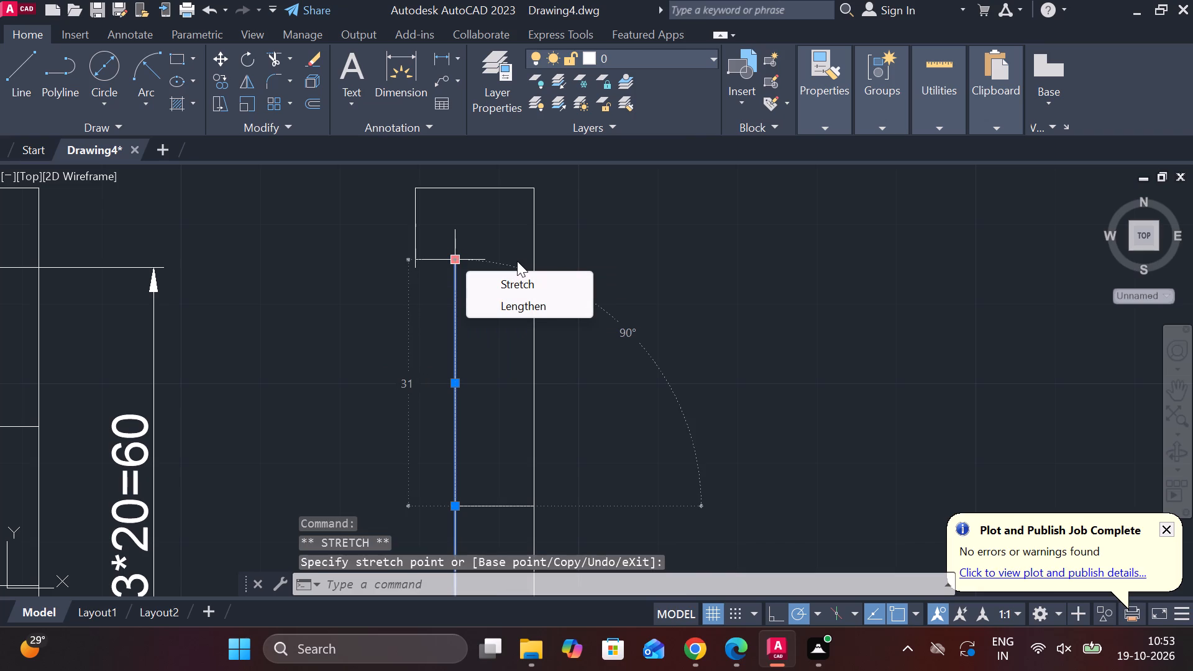
pyautogui.scroll(-2, 465, 422)
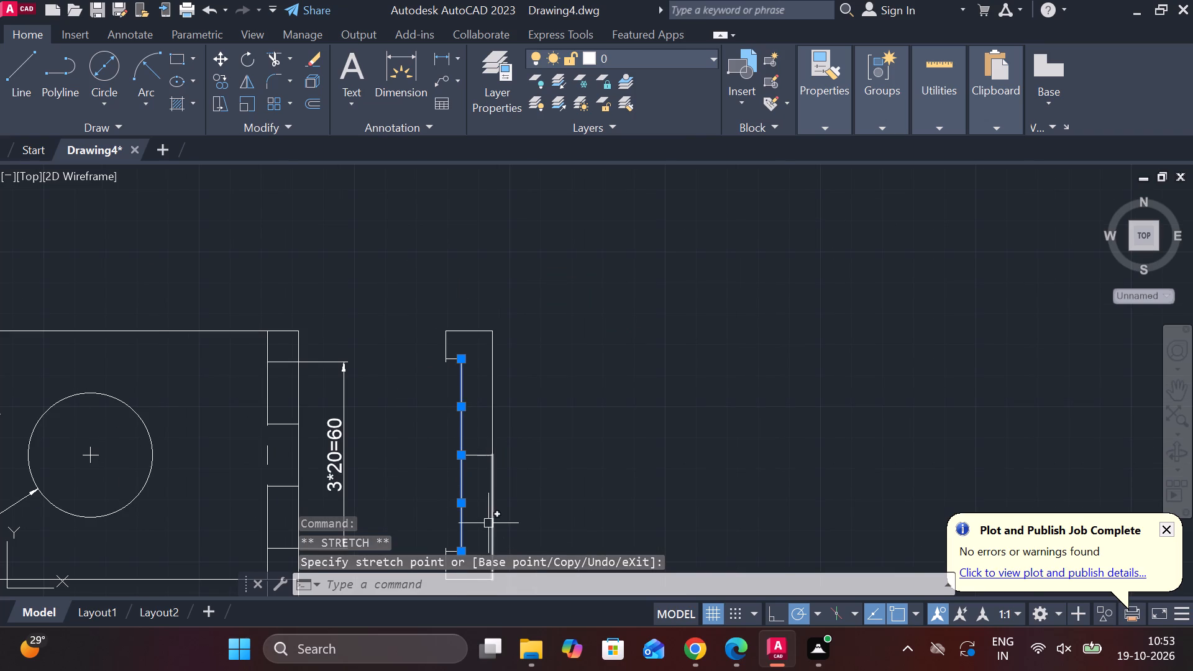
# Trim away the short outer vertical lines at the side profile's upper and lower steps.
pyautogui.click(271, 64)
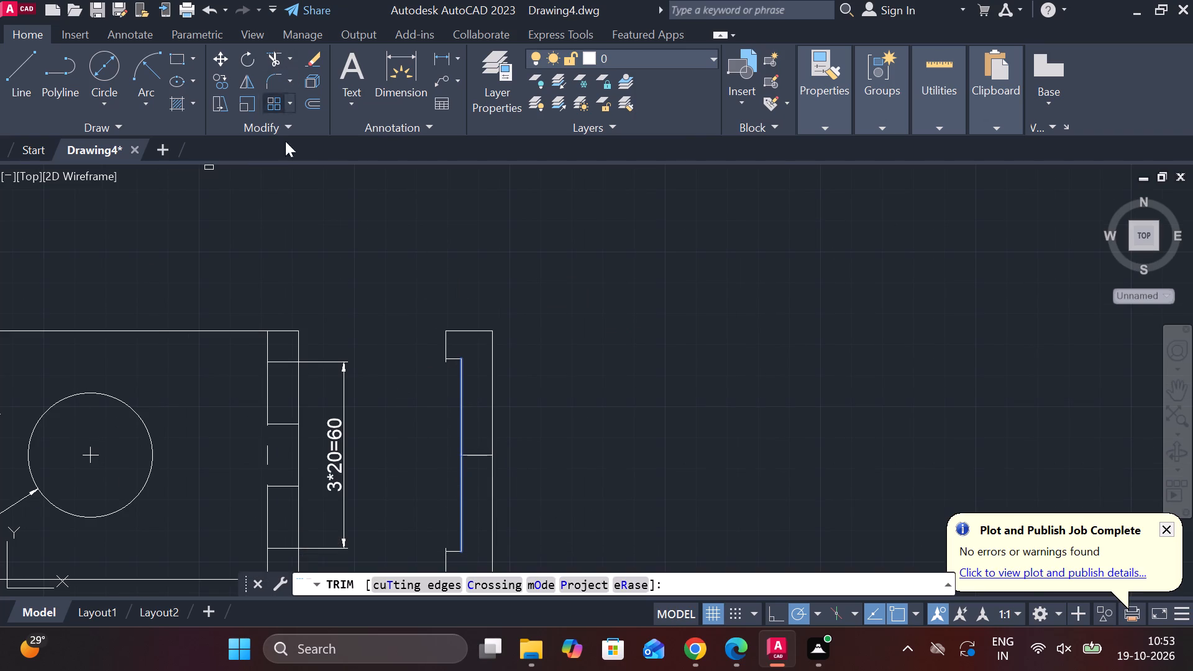
pyautogui.scroll(3, 403, 460)
pyautogui.scroll(-2, 444, 401)
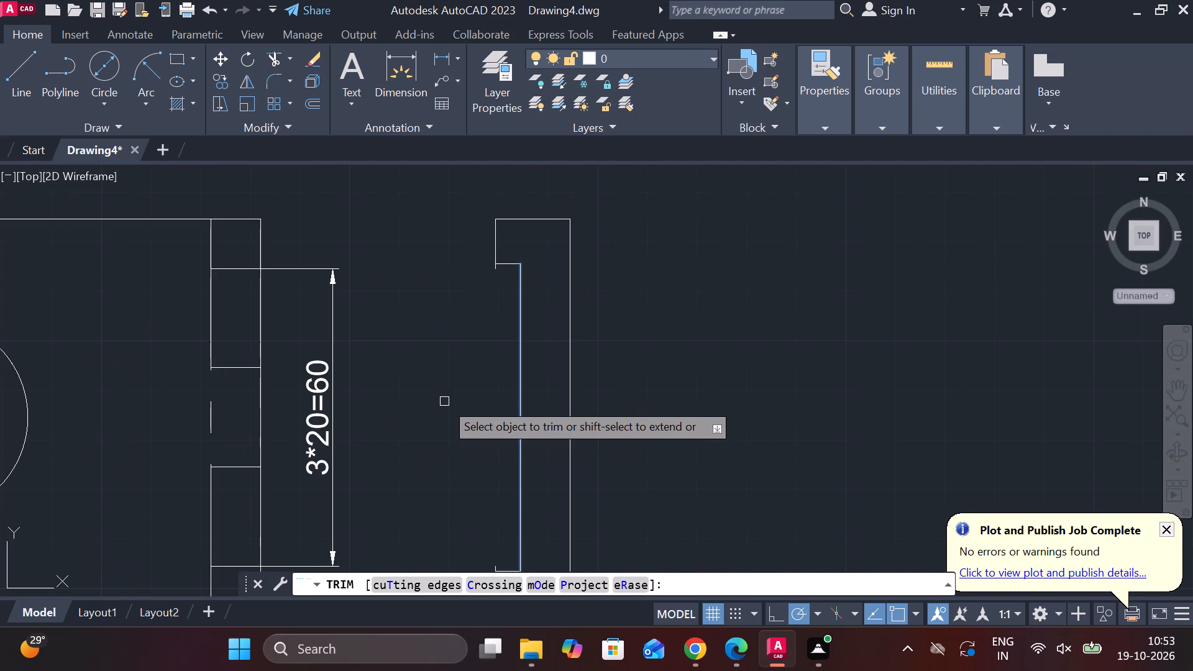
pyautogui.scroll(2, 508, 267)
pyautogui.click(471, 272)
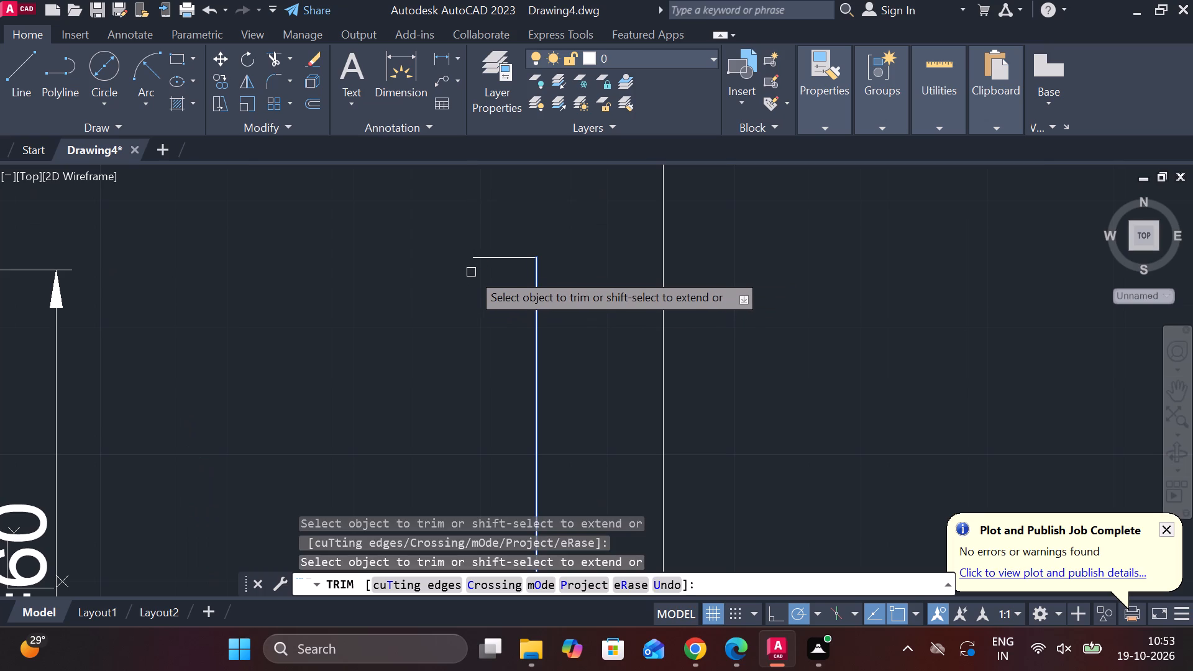
pyautogui.scroll(-1, 471, 276)
pyautogui.scroll(-2, 439, 404)
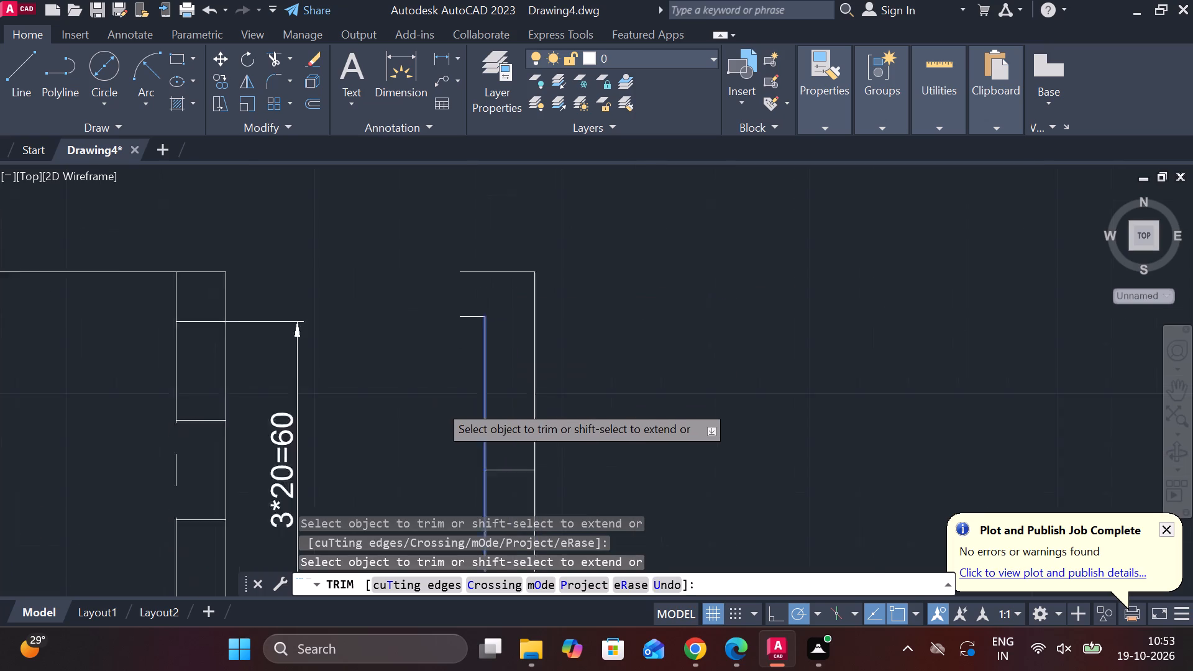
pyautogui.scroll(-1, 439, 404)
pyautogui.scroll(4, 444, 483)
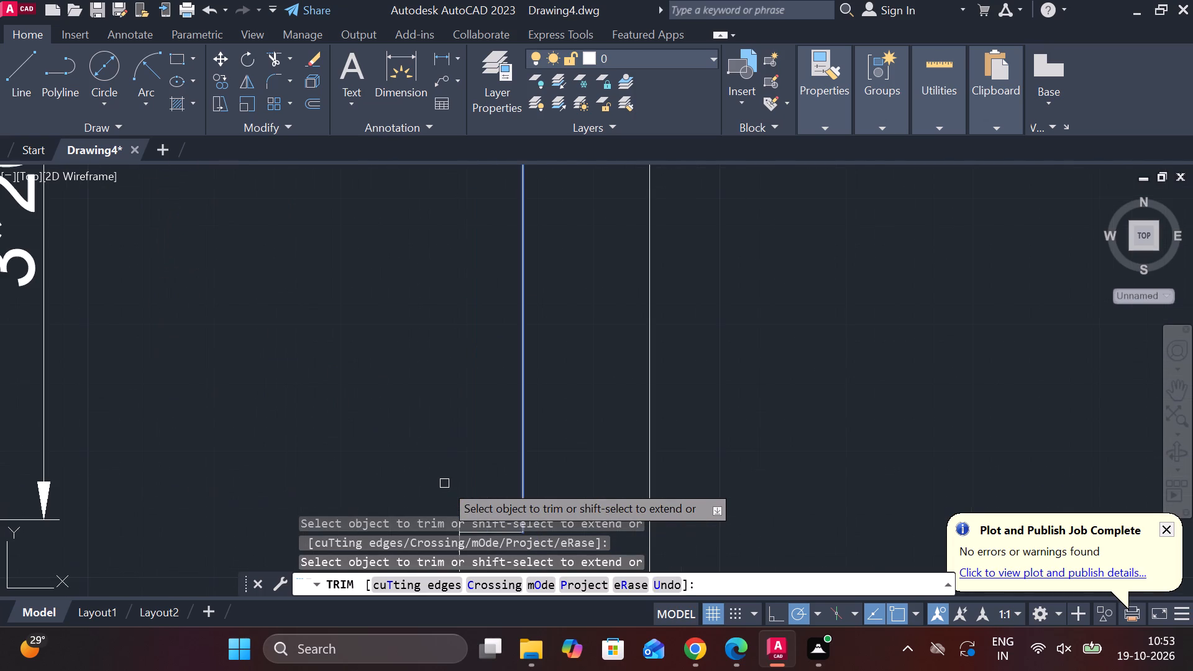
pyautogui.scroll(-3, 444, 483)
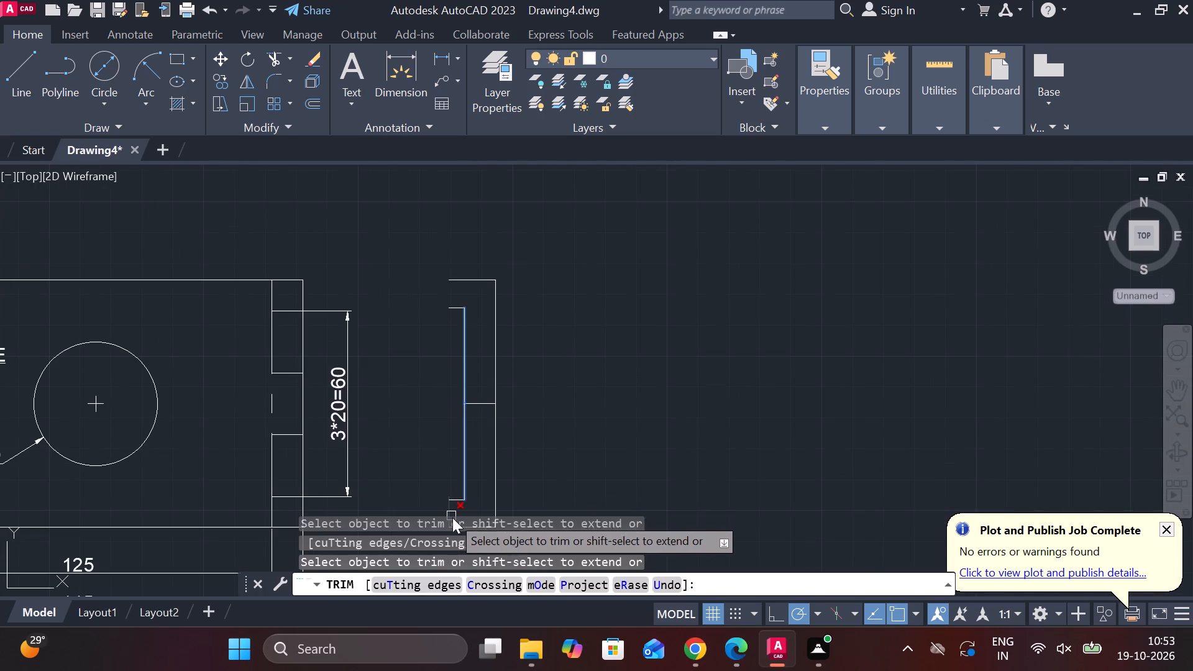
pyautogui.scroll(-2, 560, 465)
pyautogui.scroll(4, 547, 496)
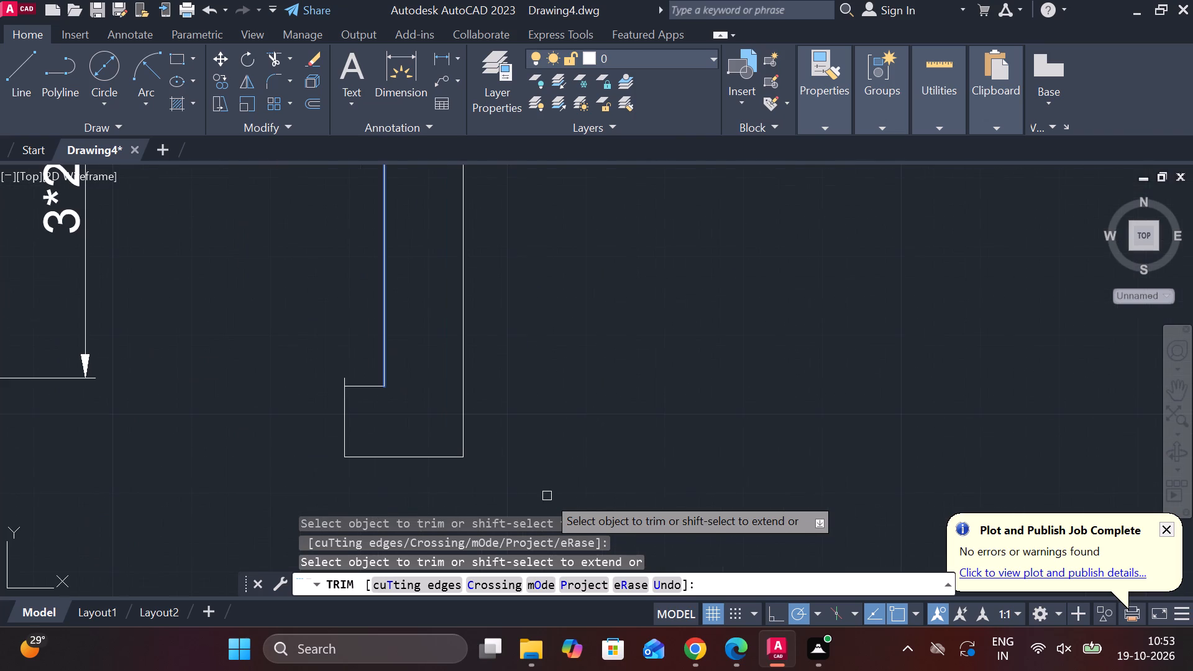
pyautogui.click(345, 376)
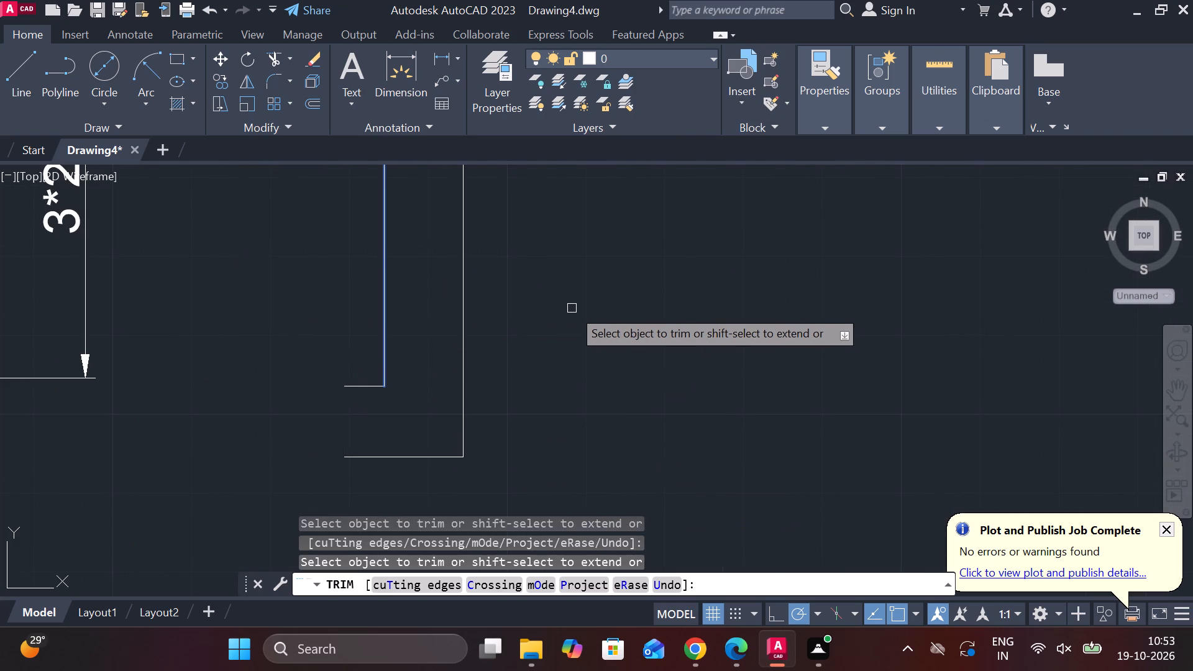
pyautogui.press('Escape')
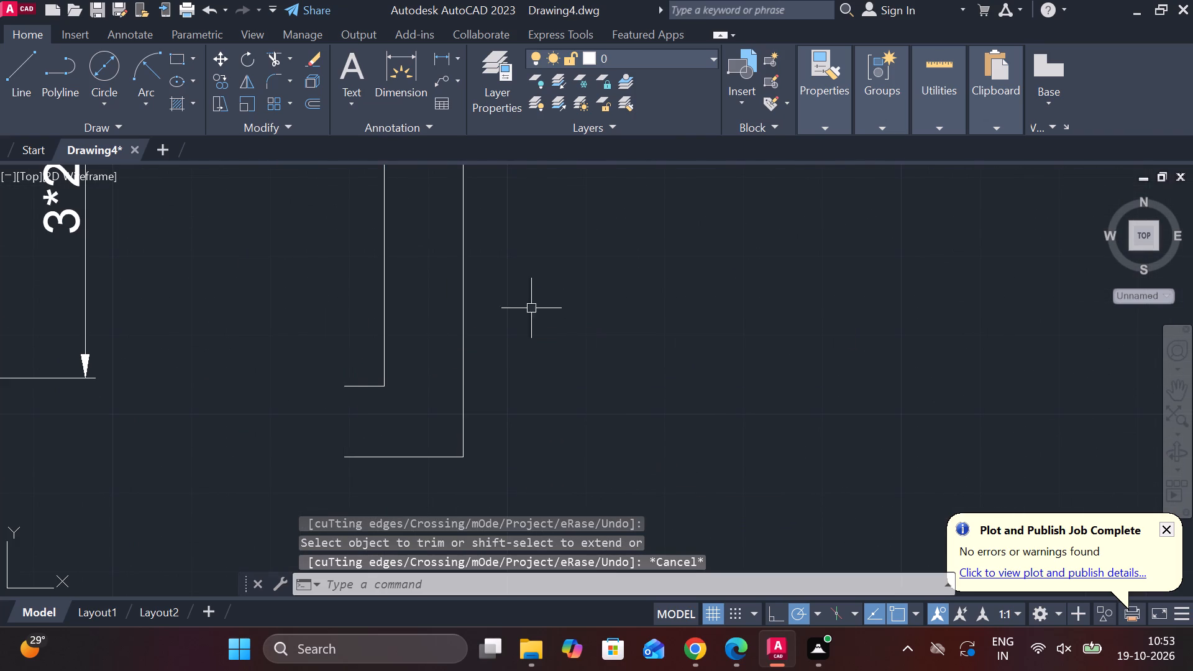
# Draw vertical lines closing the open outer ends of the side profile's lower and upper steps.
pyautogui.click(32, 78)
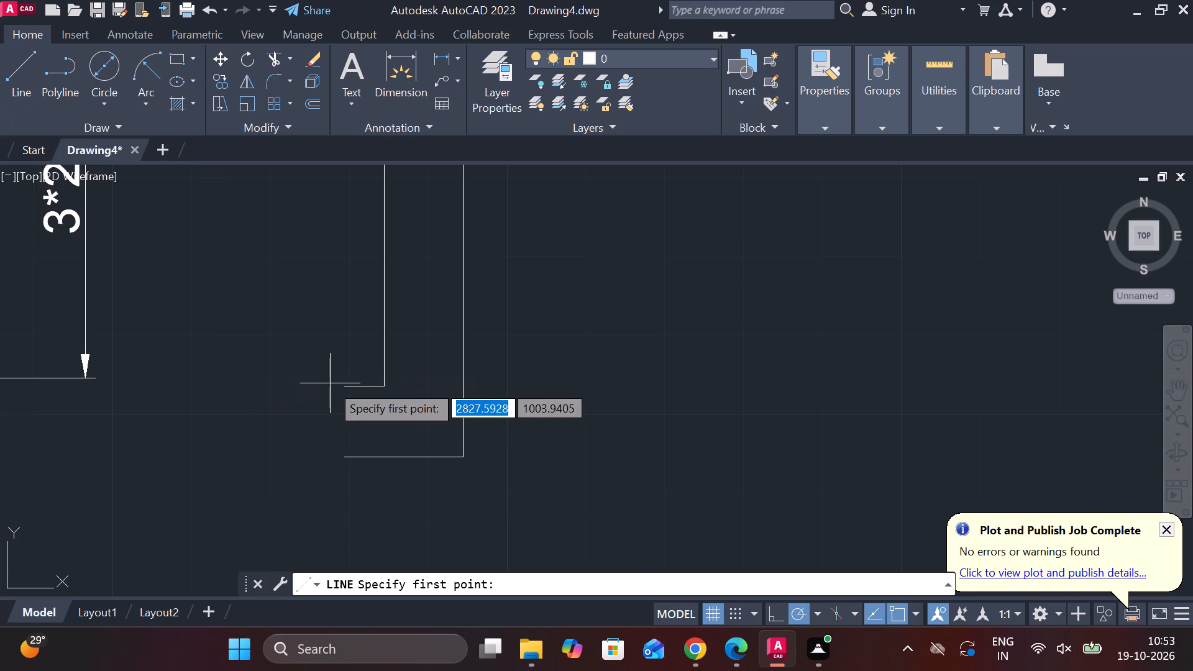
pyautogui.click(341, 384)
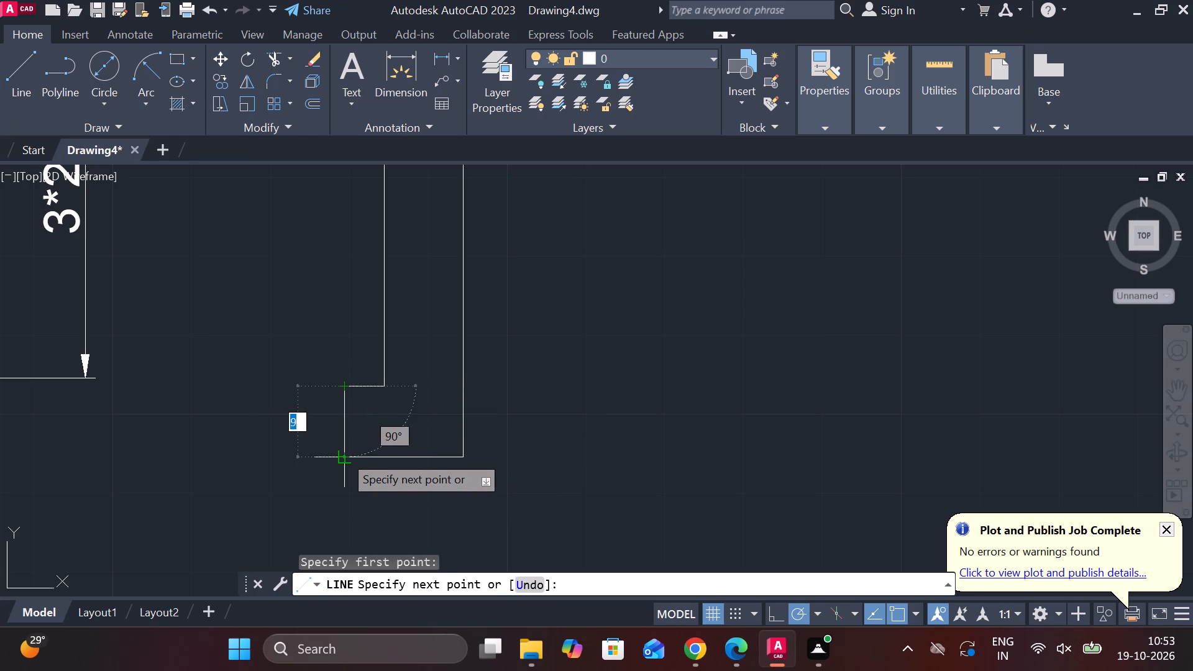
pyautogui.click(343, 454)
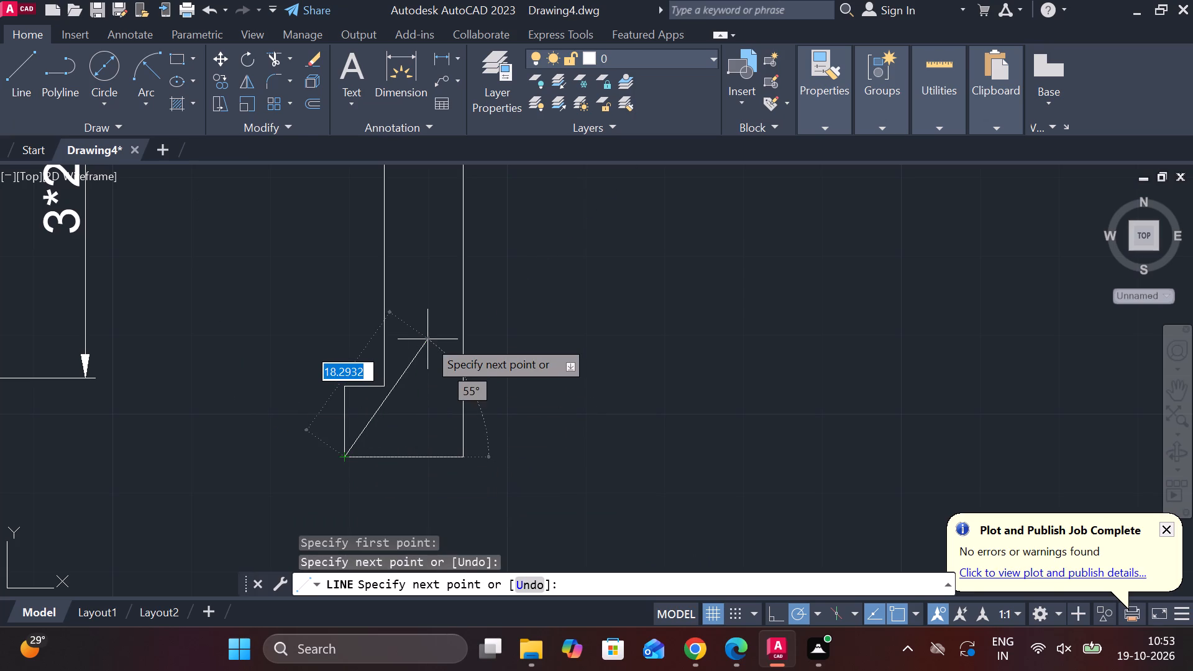
pyautogui.press('Escape')
pyautogui.scroll(-2, 396, 252)
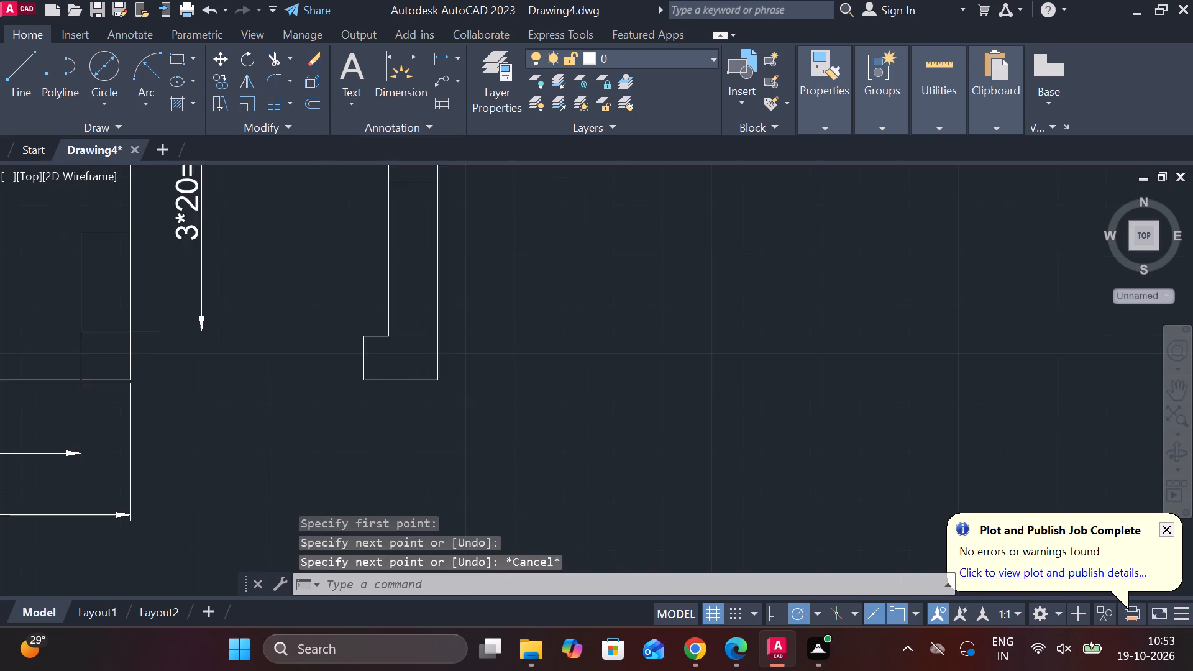
pyautogui.scroll(-3, 396, 252)
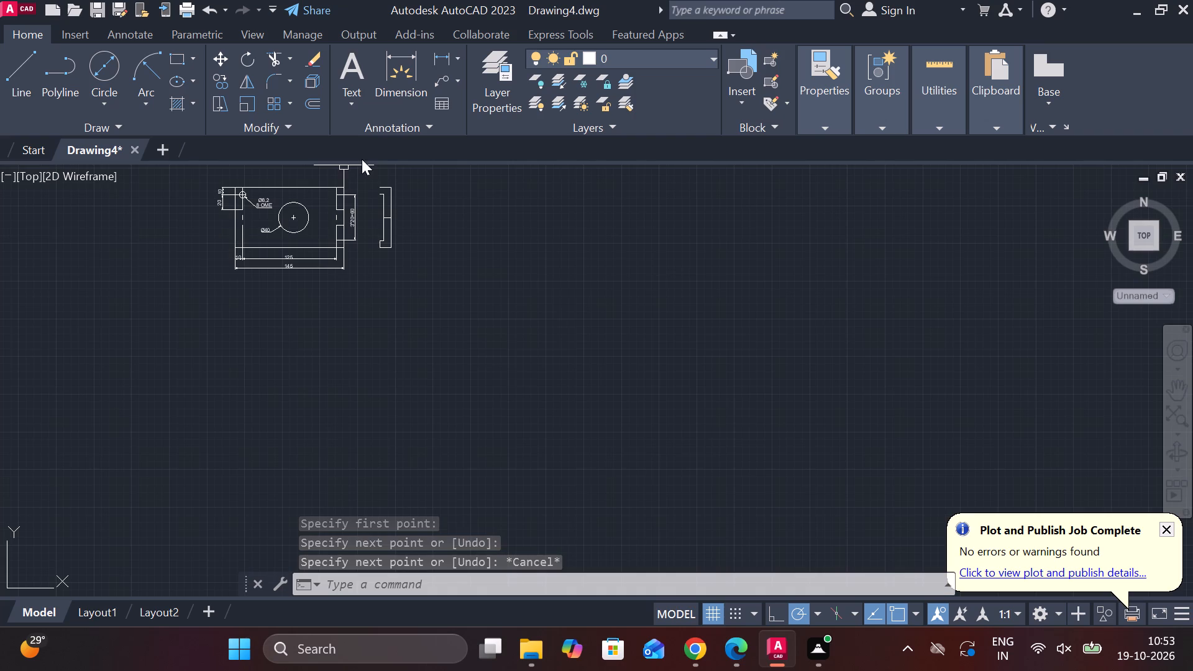
pyautogui.scroll(4, 366, 167)
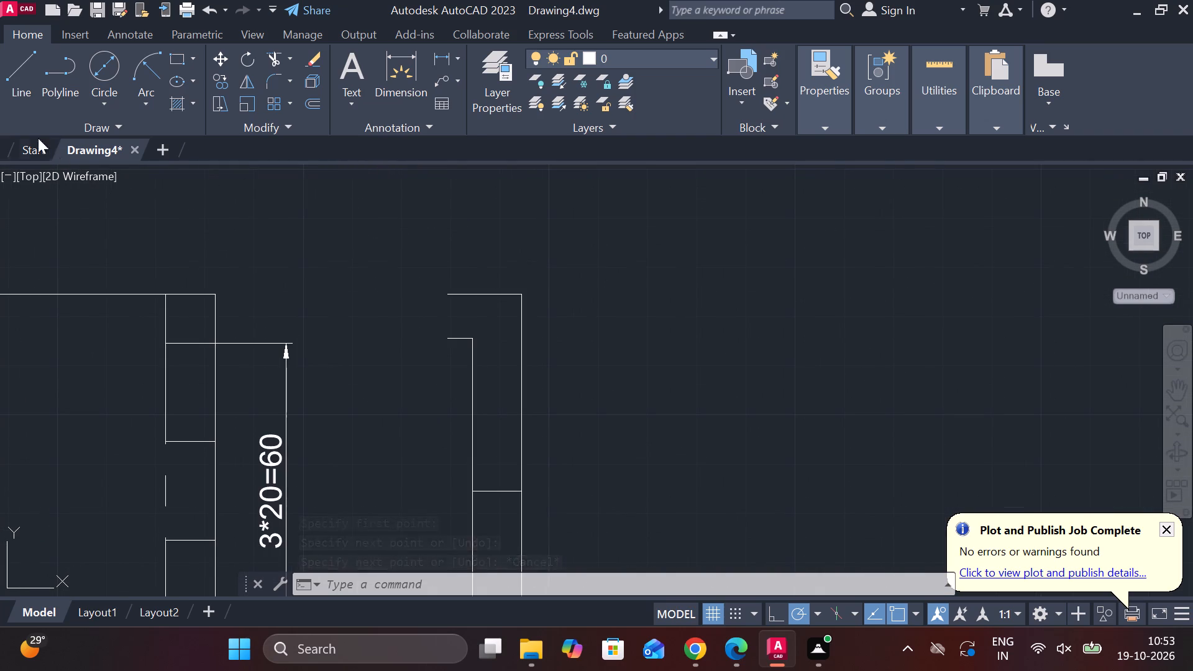
pyautogui.click(25, 69)
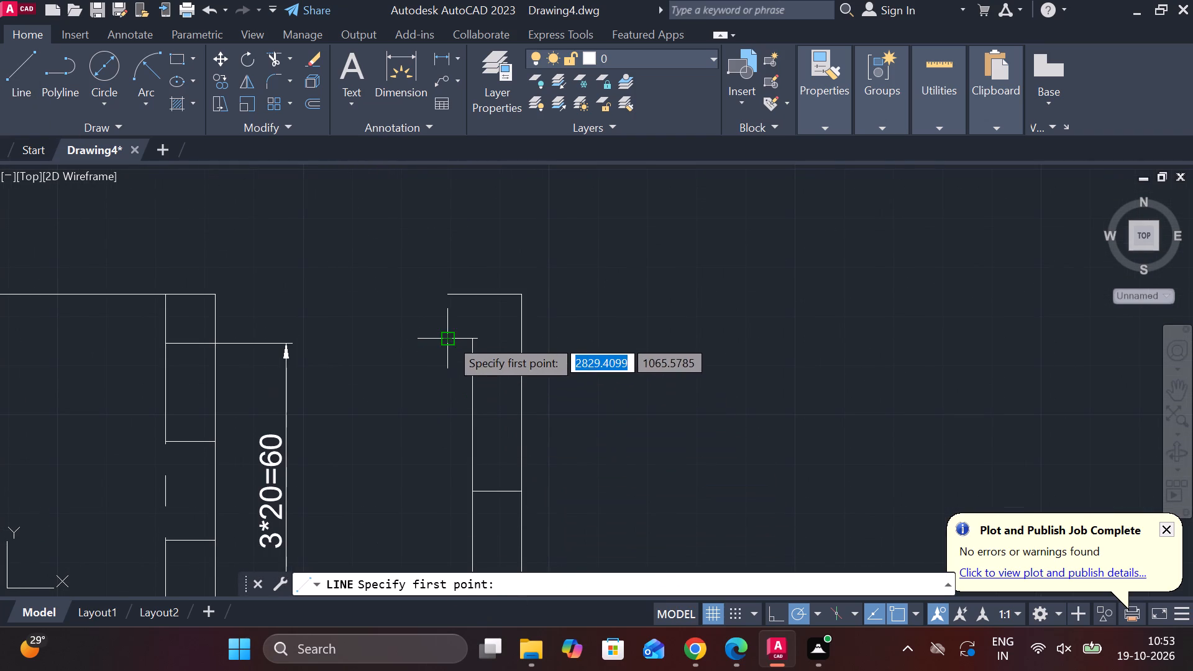
pyautogui.click(449, 338)
pyautogui.click(449, 296)
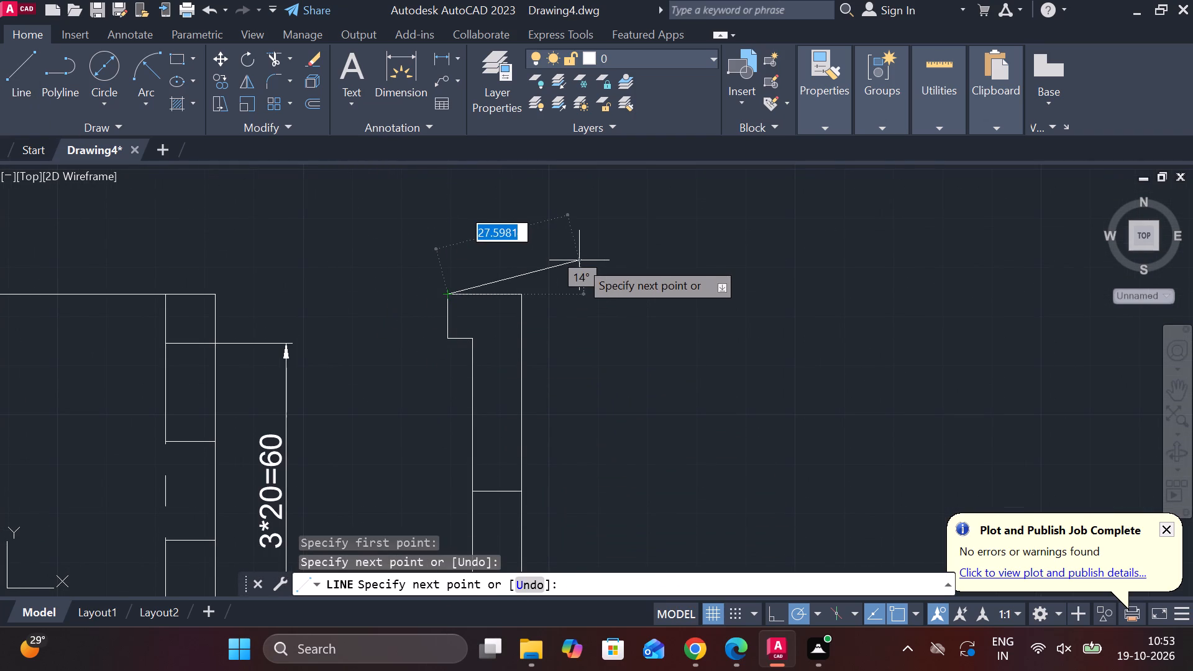
pyautogui.press('Escape')
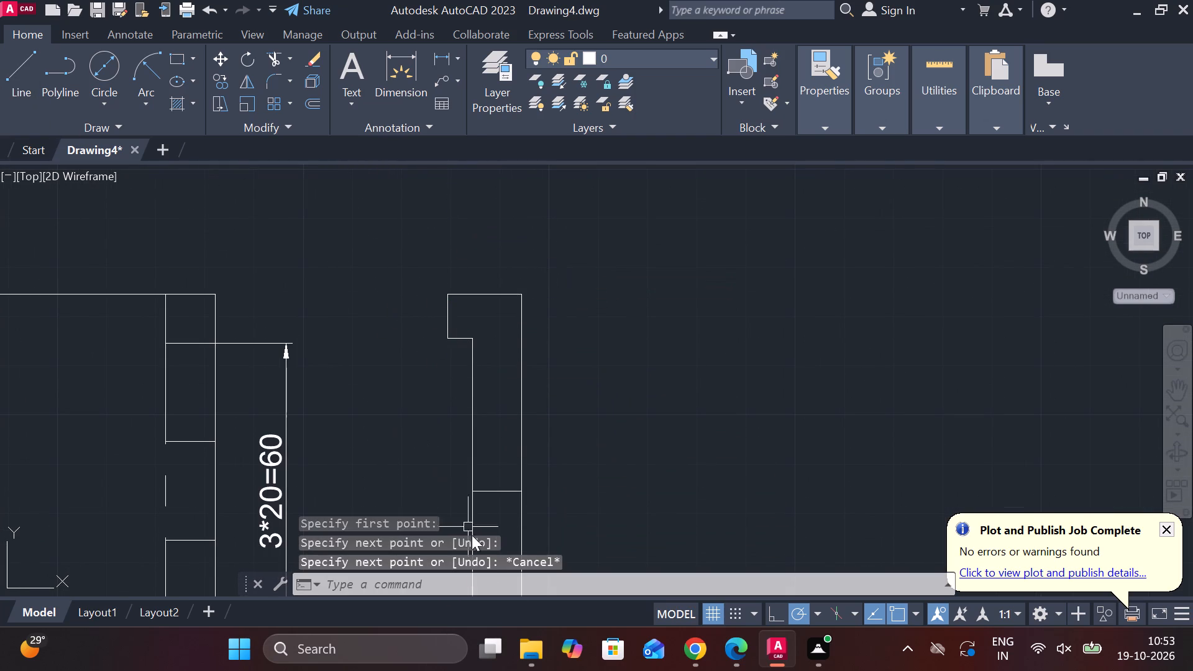
# Draw a vertical line 62 long joining the outer ends of the side profile's lower and upper step edges.
pyautogui.scroll(-3, 540, 453)
pyautogui.scroll(3, 546, 509)
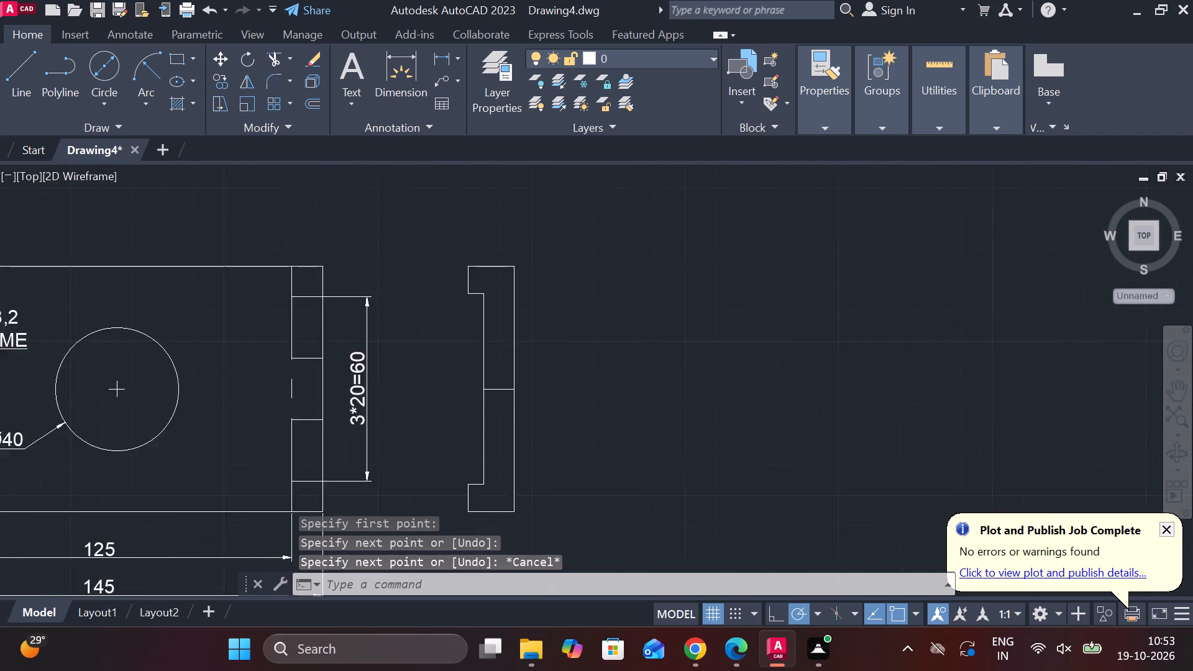
pyautogui.click(26, 65)
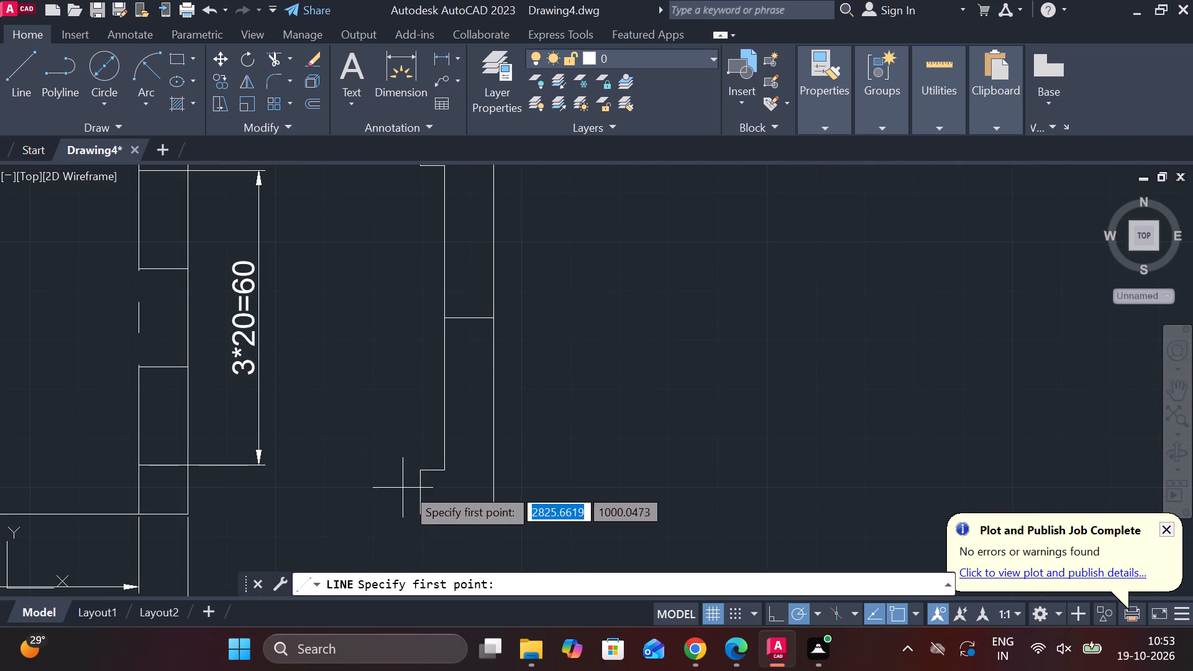
pyautogui.click(419, 465)
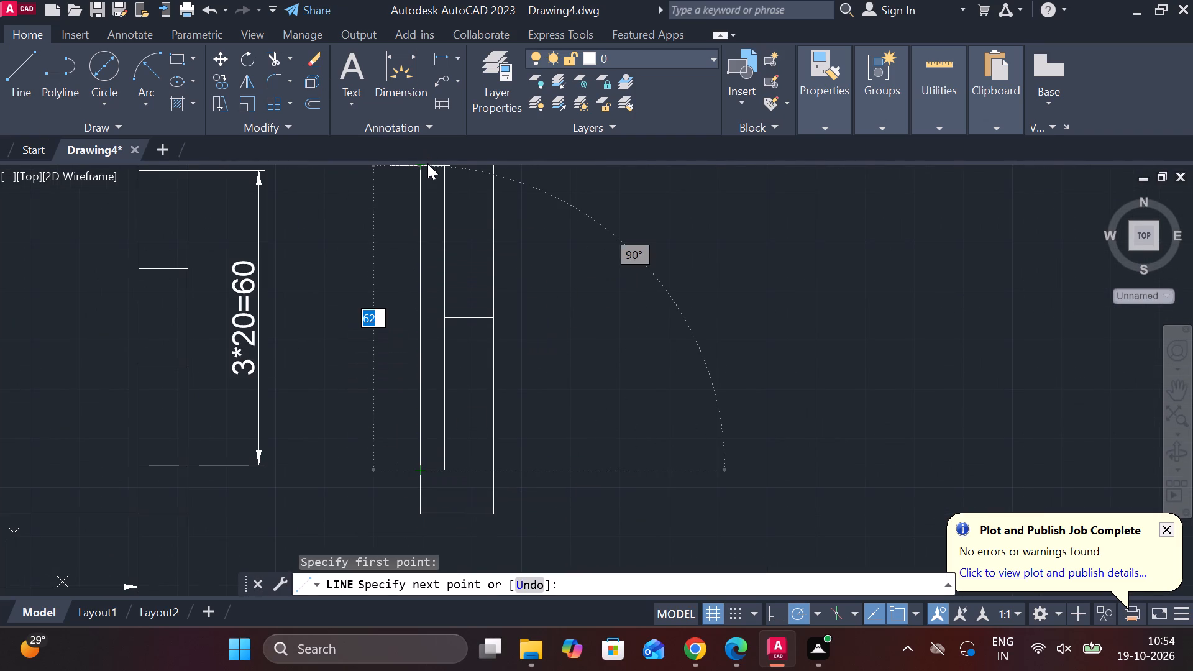
pyautogui.scroll(-2, 427, 163)
pyautogui.scroll(-2, 541, 254)
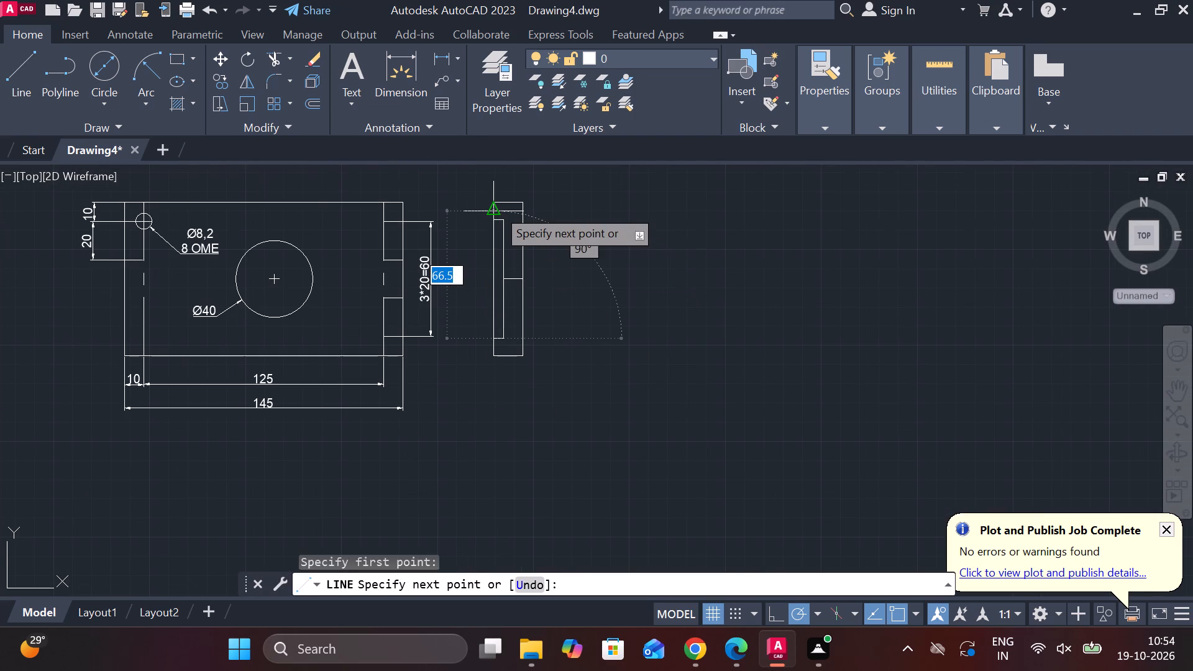
pyautogui.scroll(2, 496, 207)
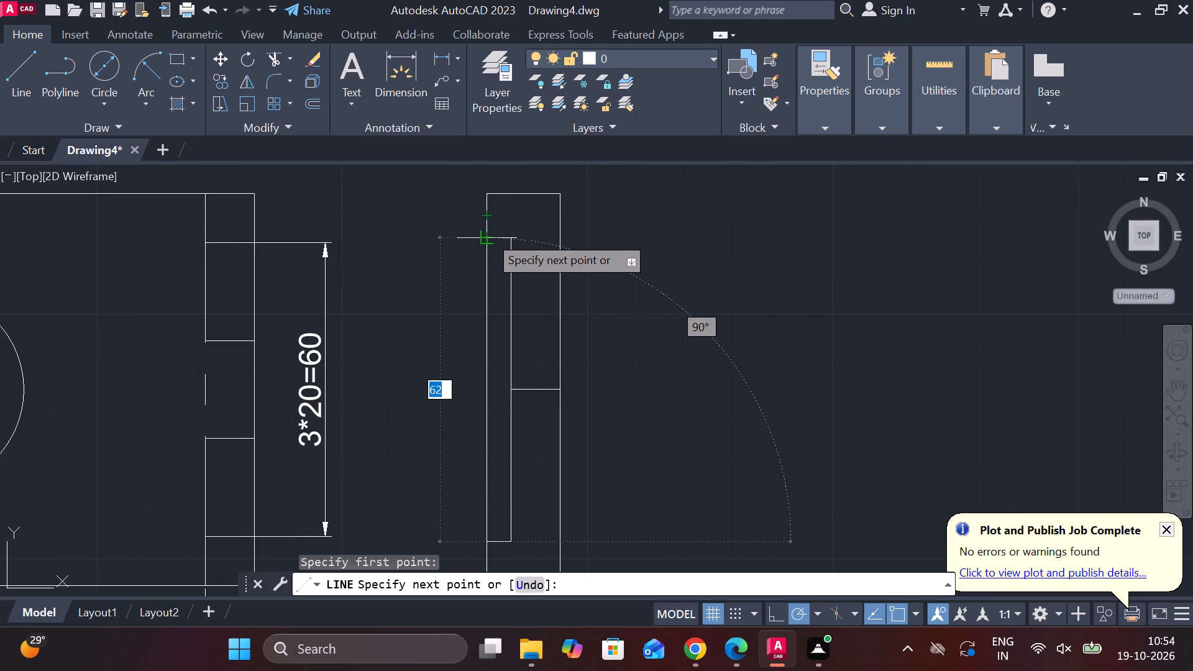
pyautogui.click(488, 235)
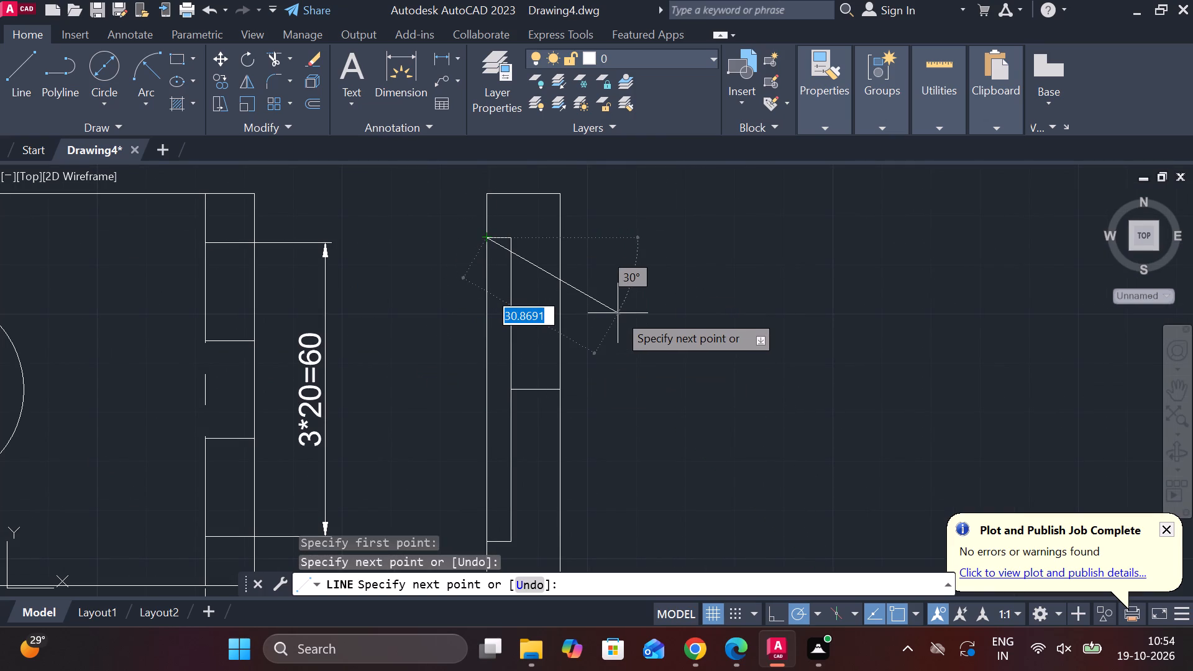
pyautogui.press('Escape')
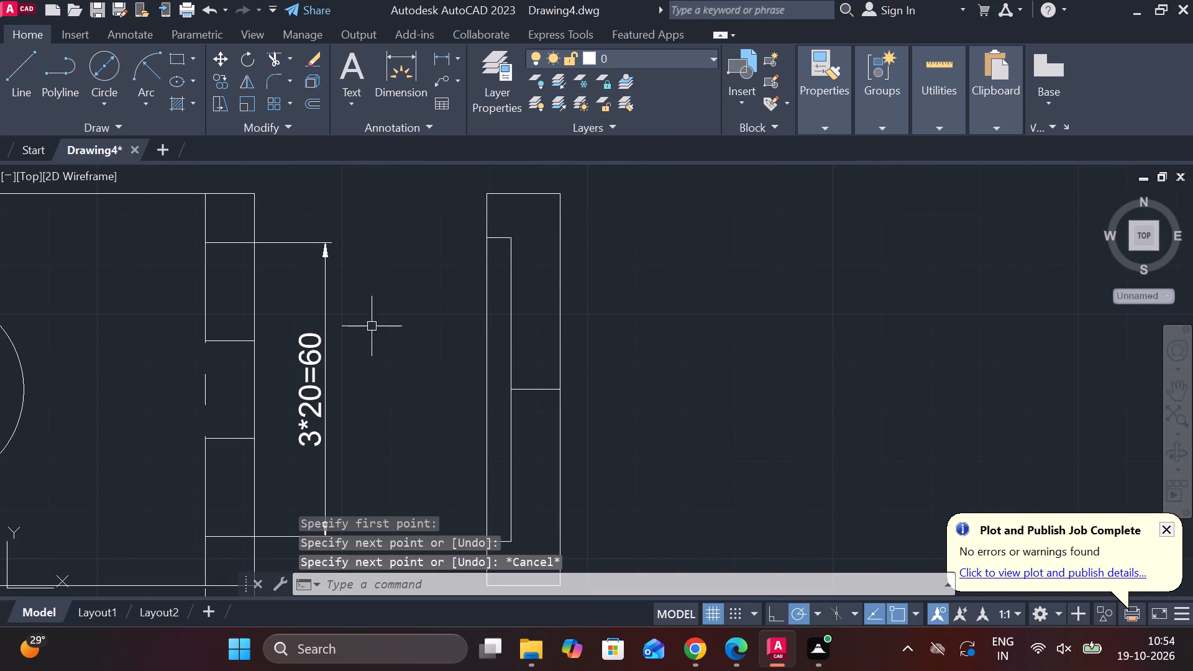
# Add a vertical linear dimension between the side profile's upper and lower step edges, placed just left of the profile.
pyautogui.click(434, 55)
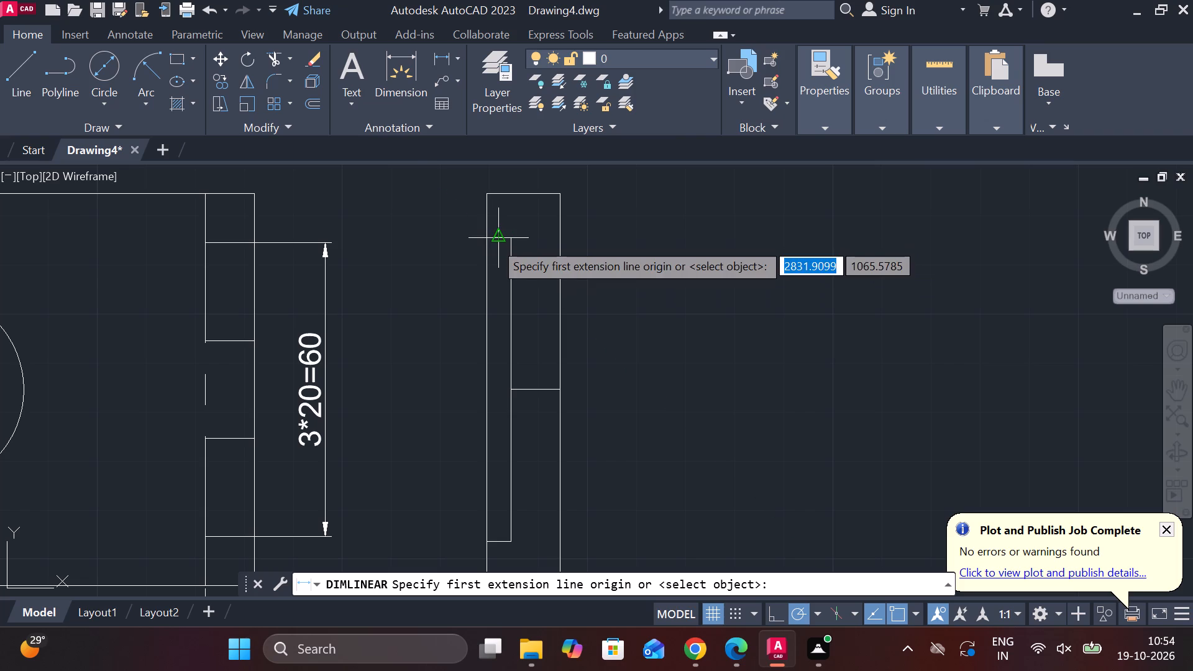
pyautogui.click(493, 241)
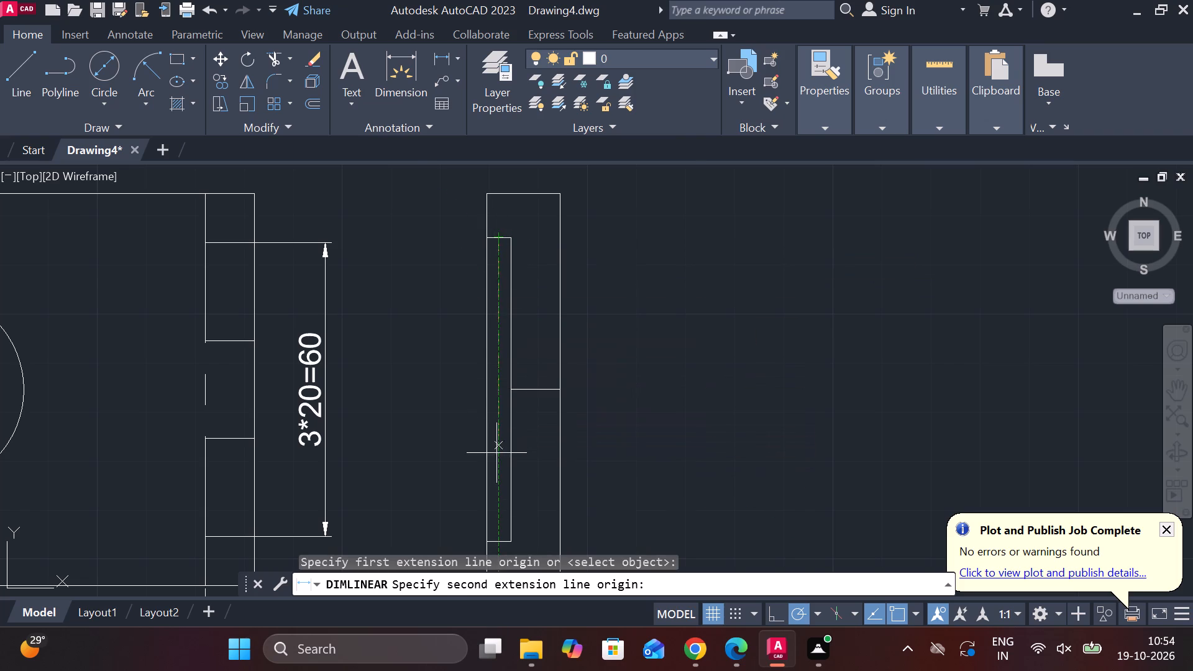
pyautogui.click(498, 544)
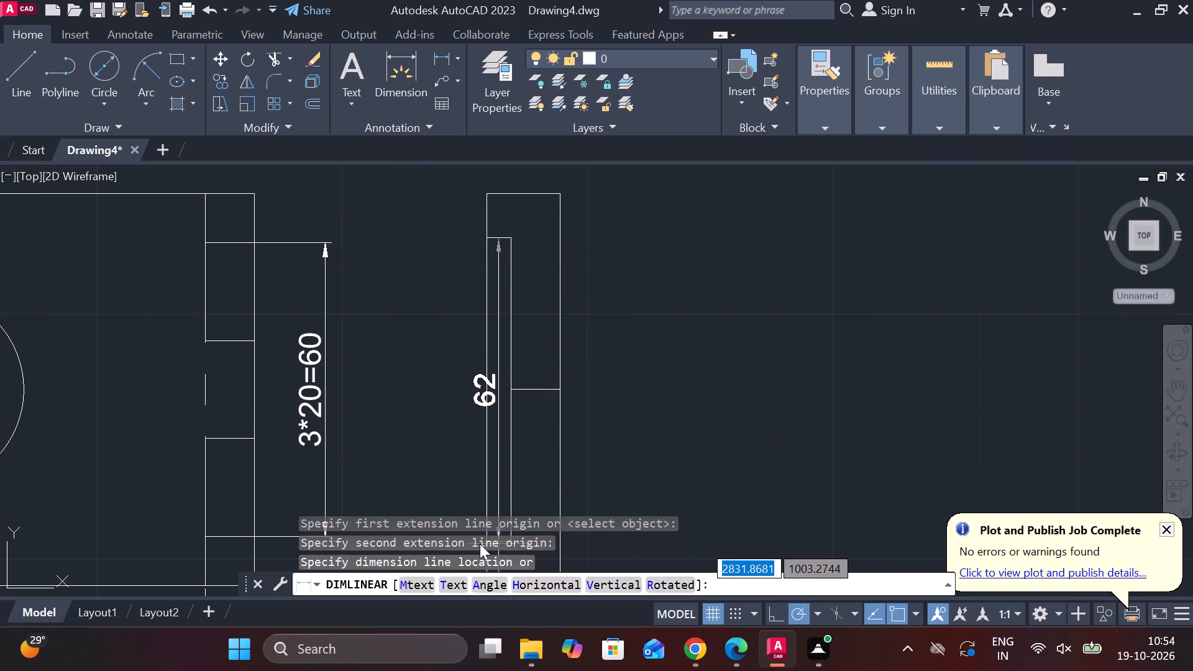
pyautogui.click(457, 479)
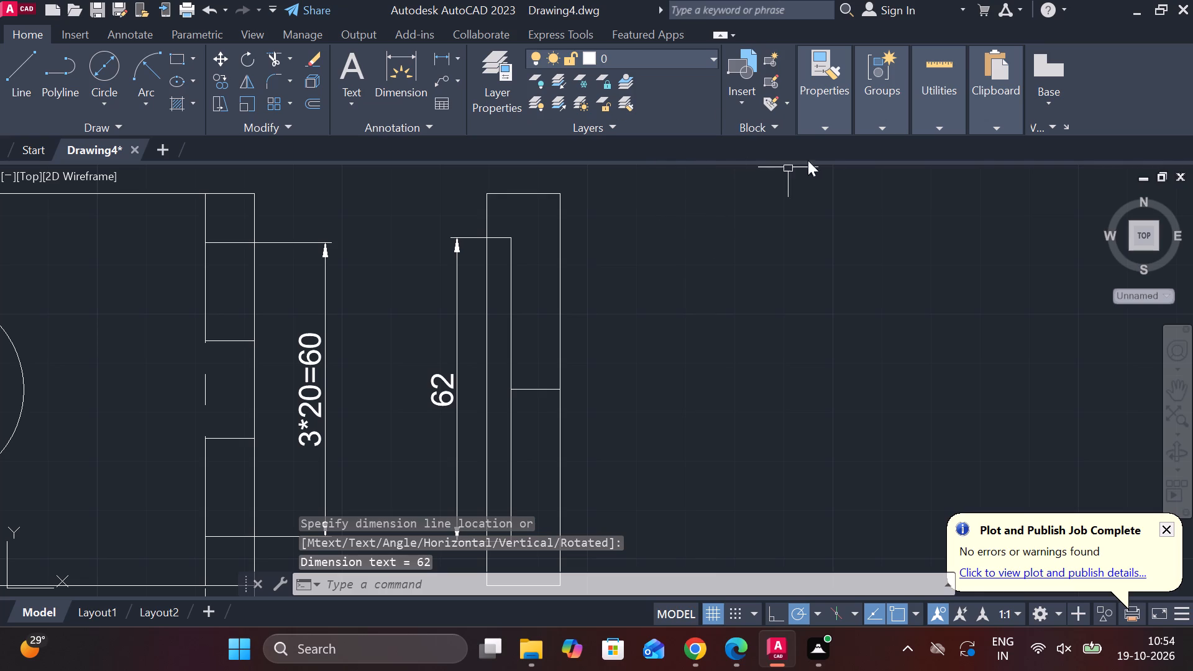
# Add a diameter symbol in front of the side profile's 62 dimension text, and finish text editing.
pyautogui.doubleClick(447, 394)
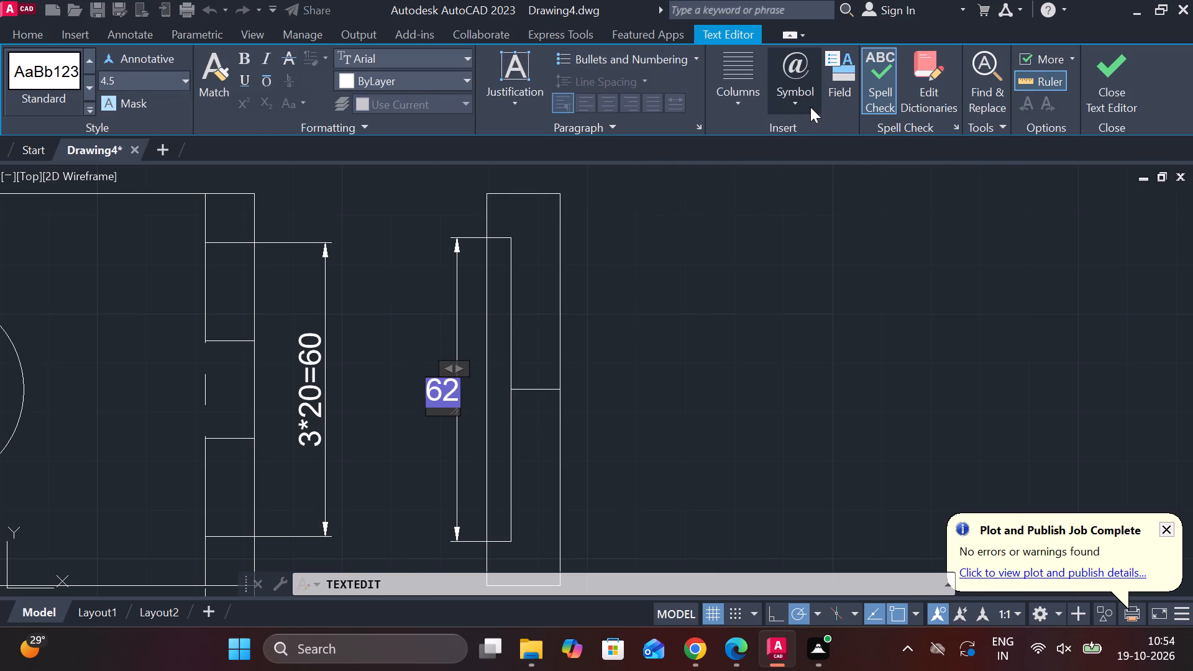
pyautogui.click(810, 107)
pyautogui.click(818, 180)
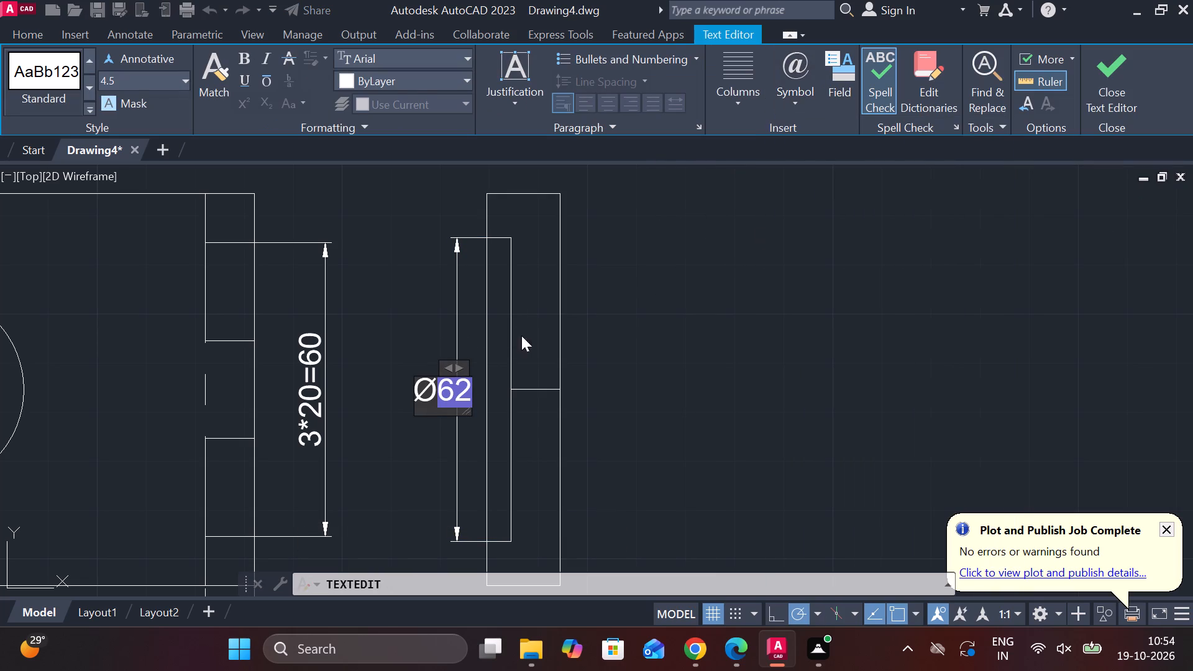
pyautogui.click(623, 389)
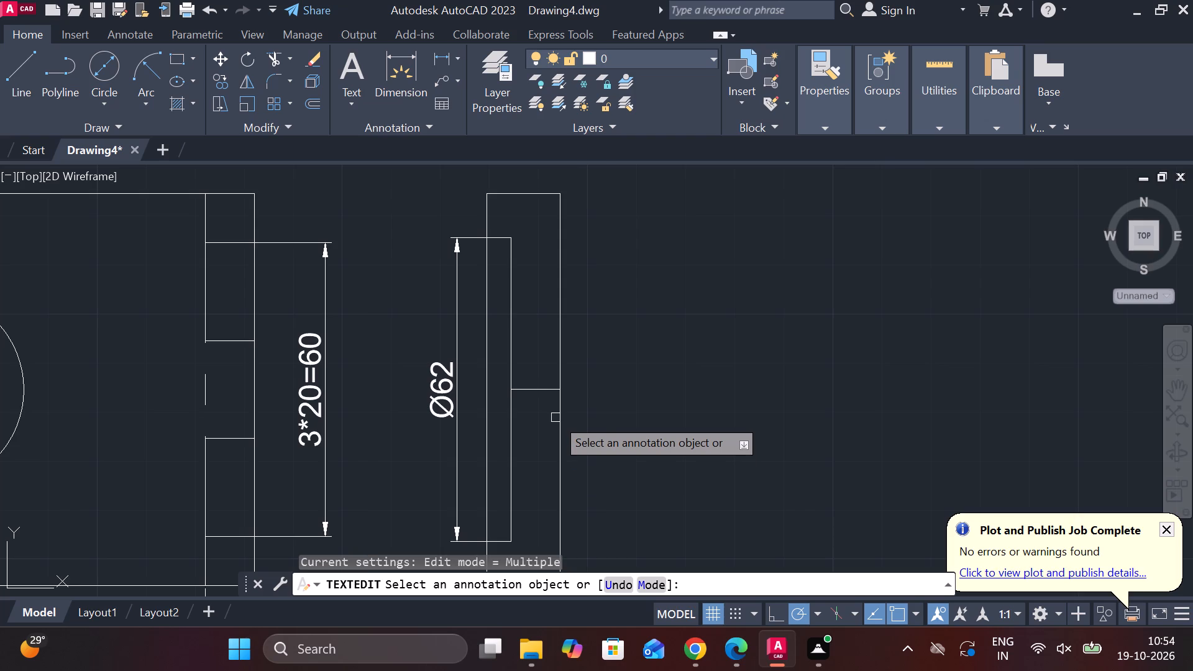
pyautogui.scroll(-1, 555, 418)
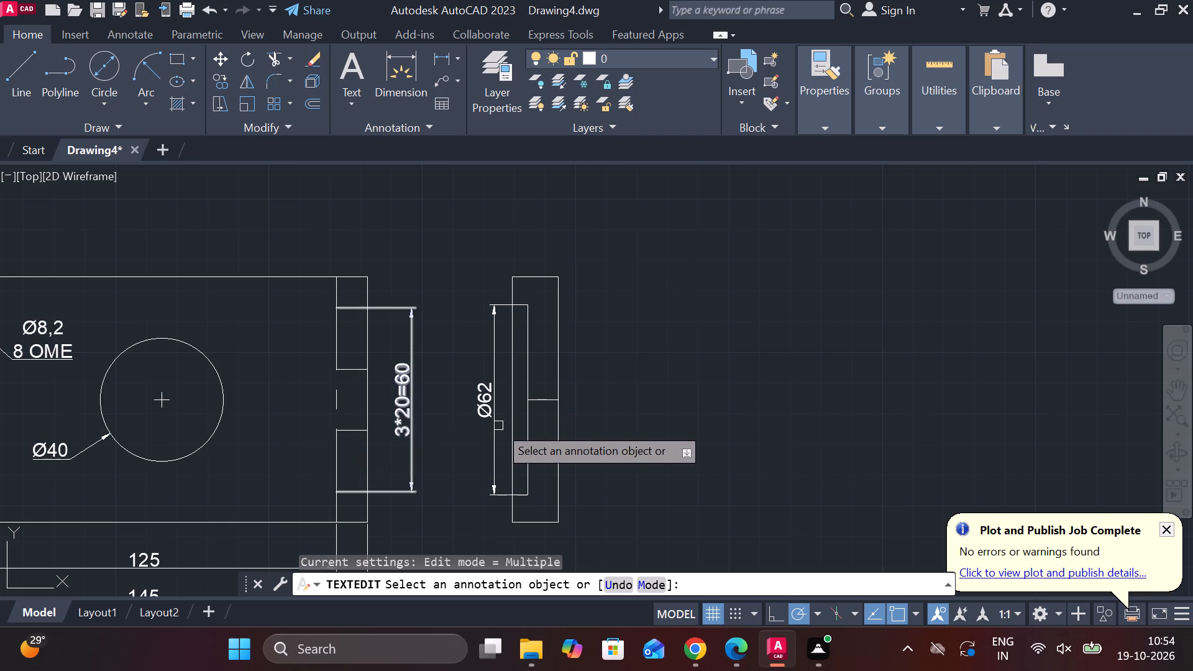
pyautogui.click(546, 400)
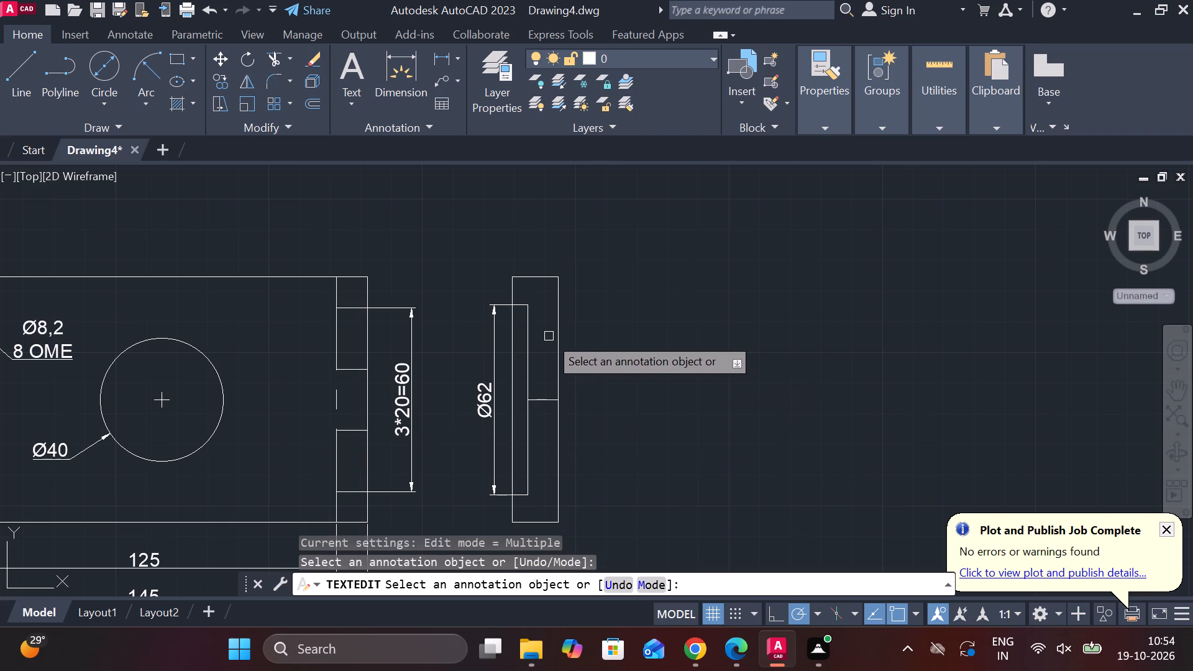
pyautogui.press('Escape')
pyautogui.press('Escape')
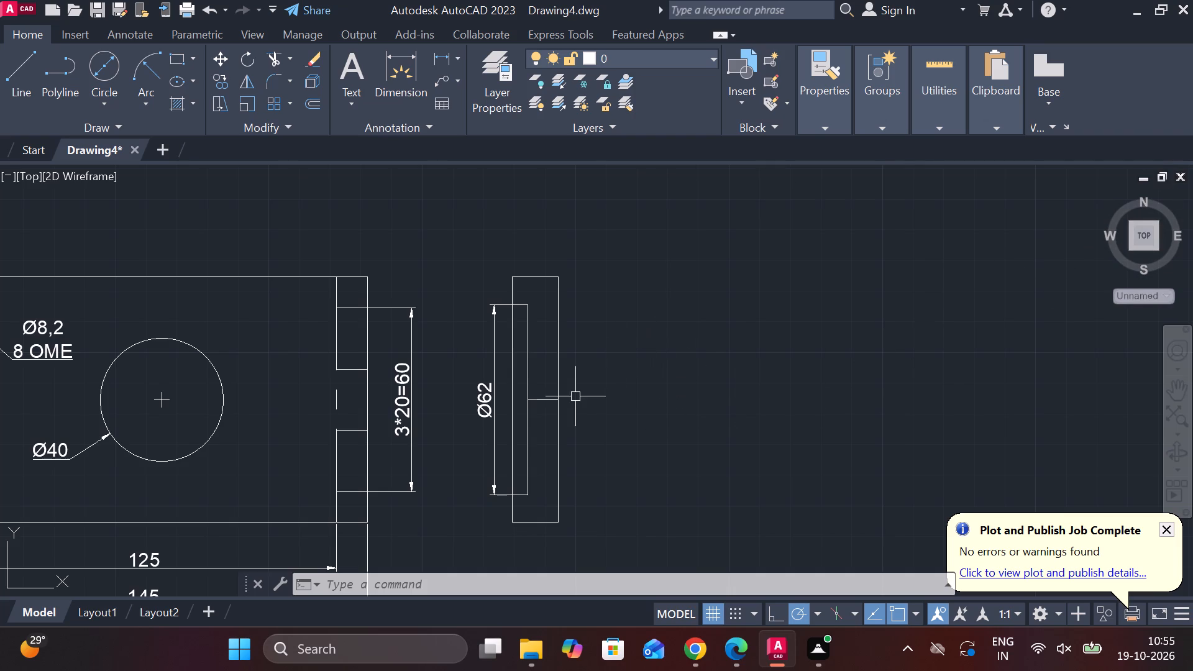
# Copy the side profile's central horizontal line from its midpoint to the midpoints of the right vertical edge's upper and lower halves.
pyautogui.click(542, 403)
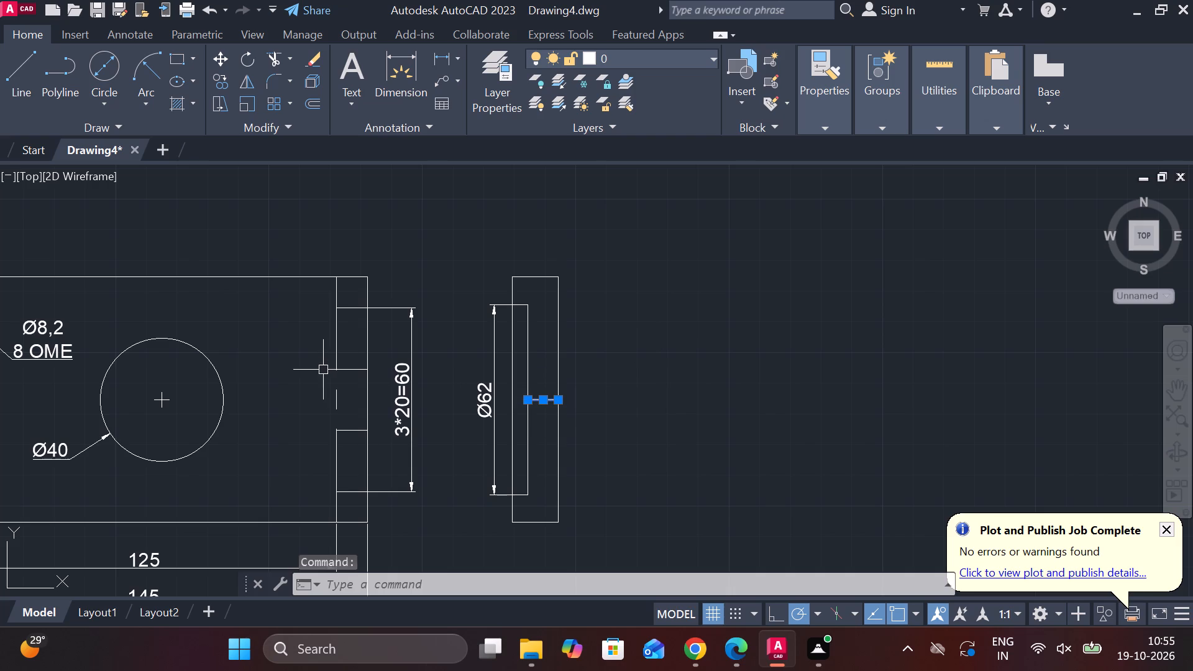
pyautogui.click(222, 79)
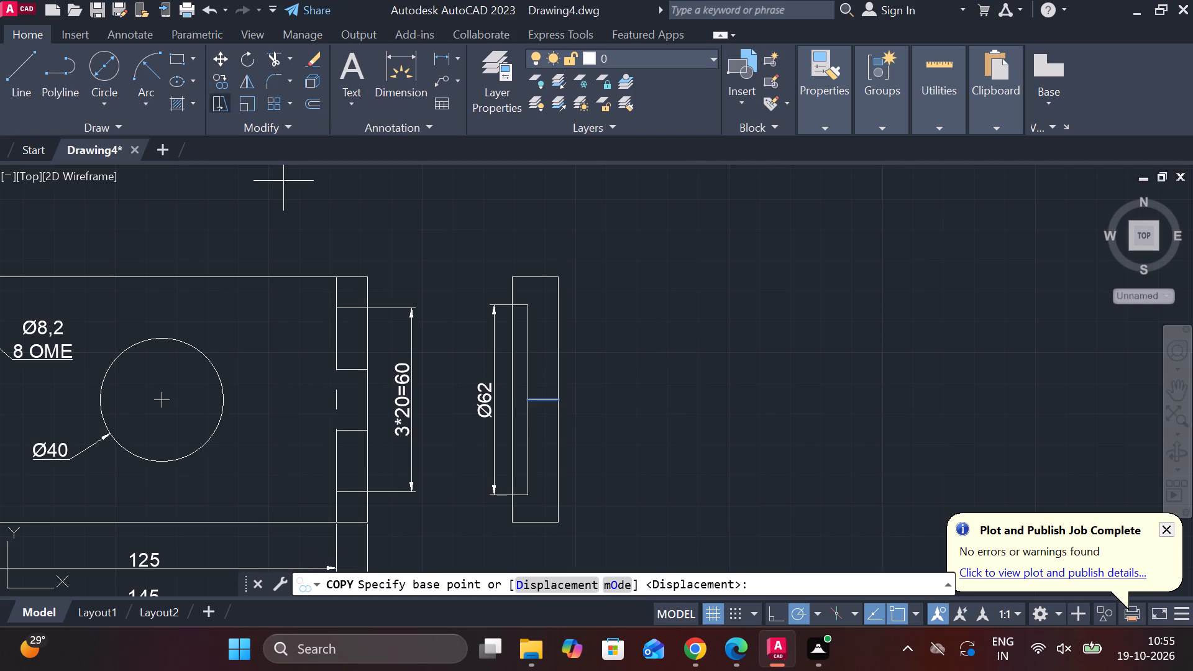
pyautogui.click(540, 398)
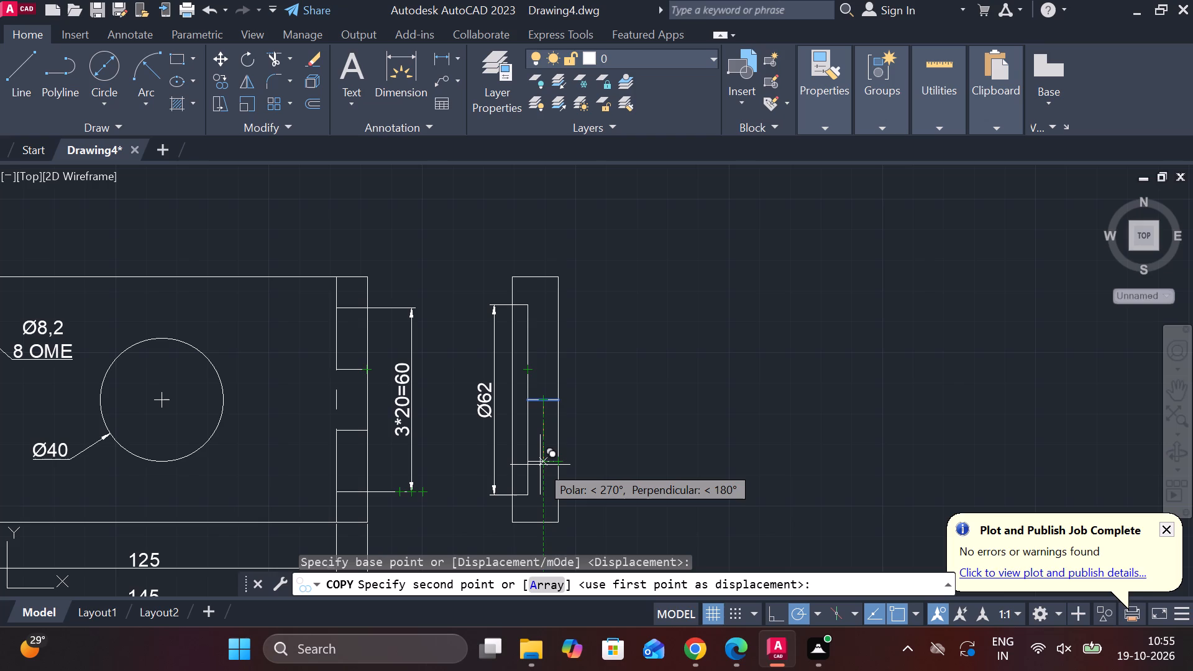
pyautogui.scroll(-2, 427, 346)
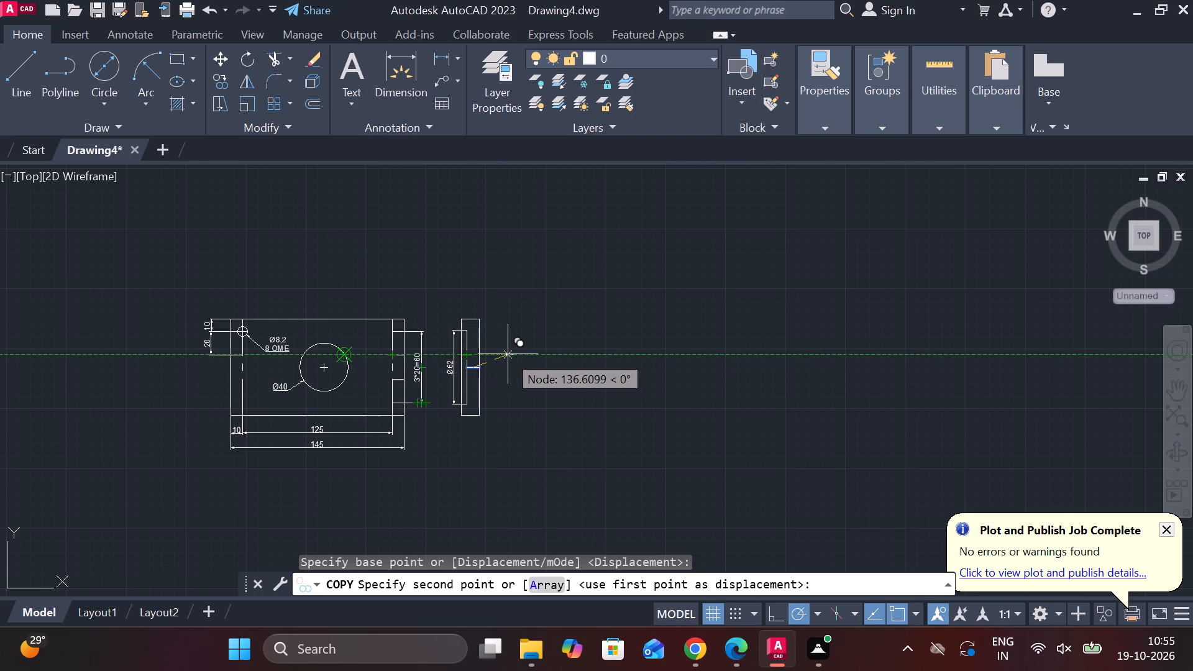
pyautogui.scroll(1, 508, 354)
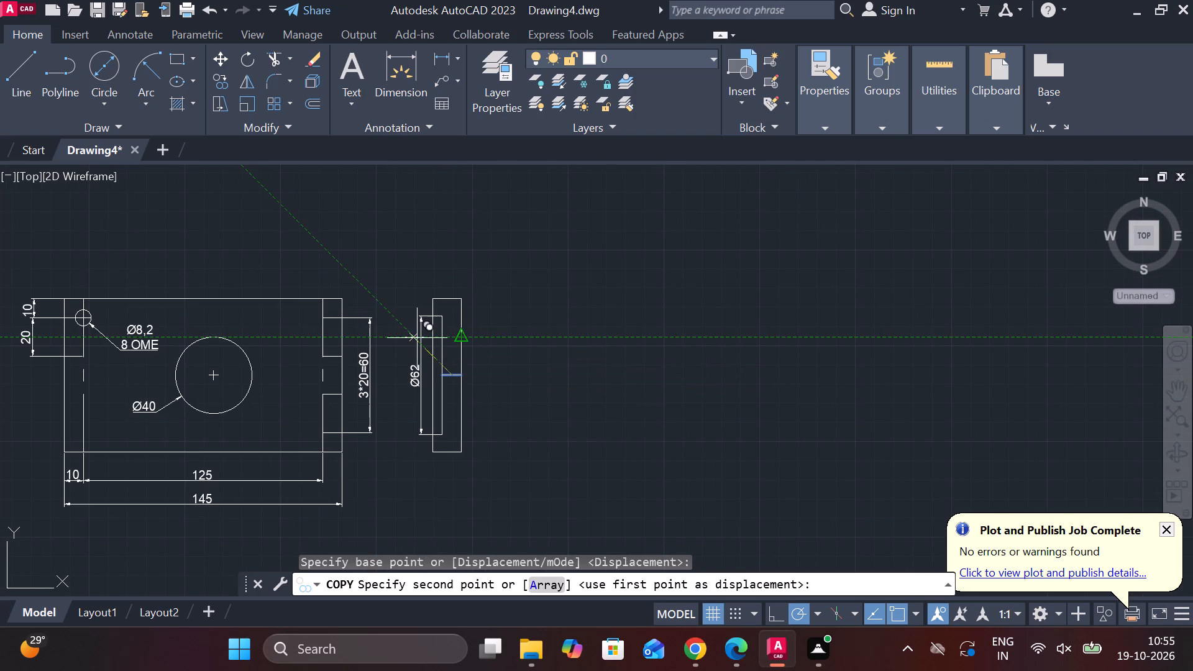
pyautogui.click(452, 338)
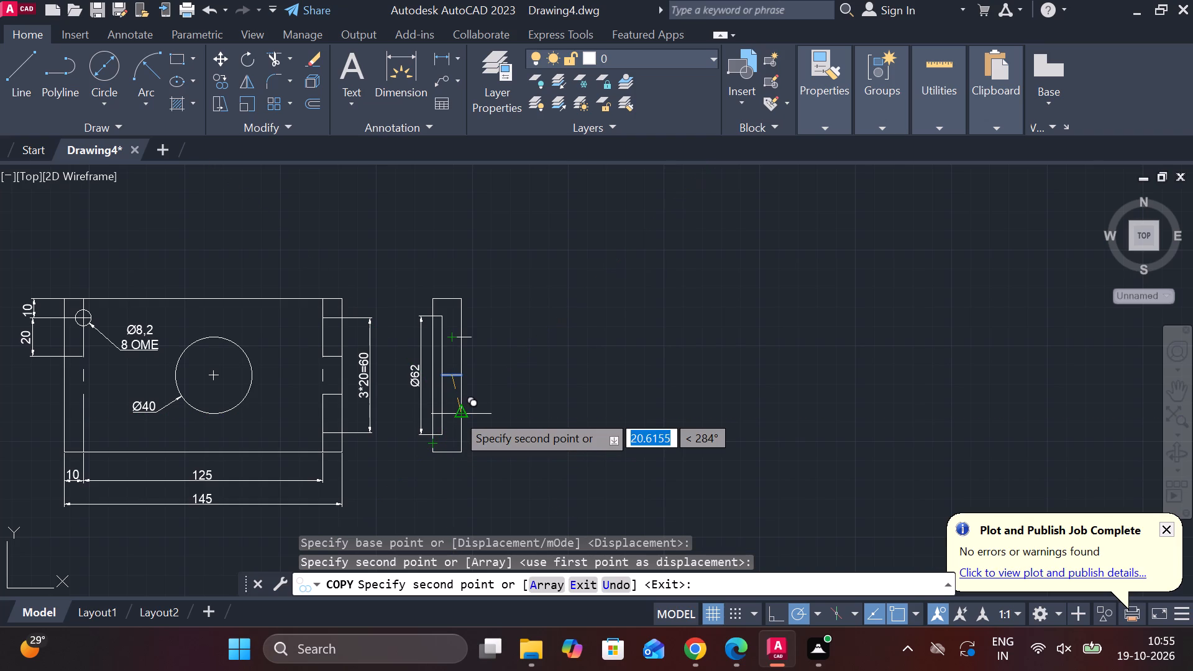
pyautogui.click(456, 413)
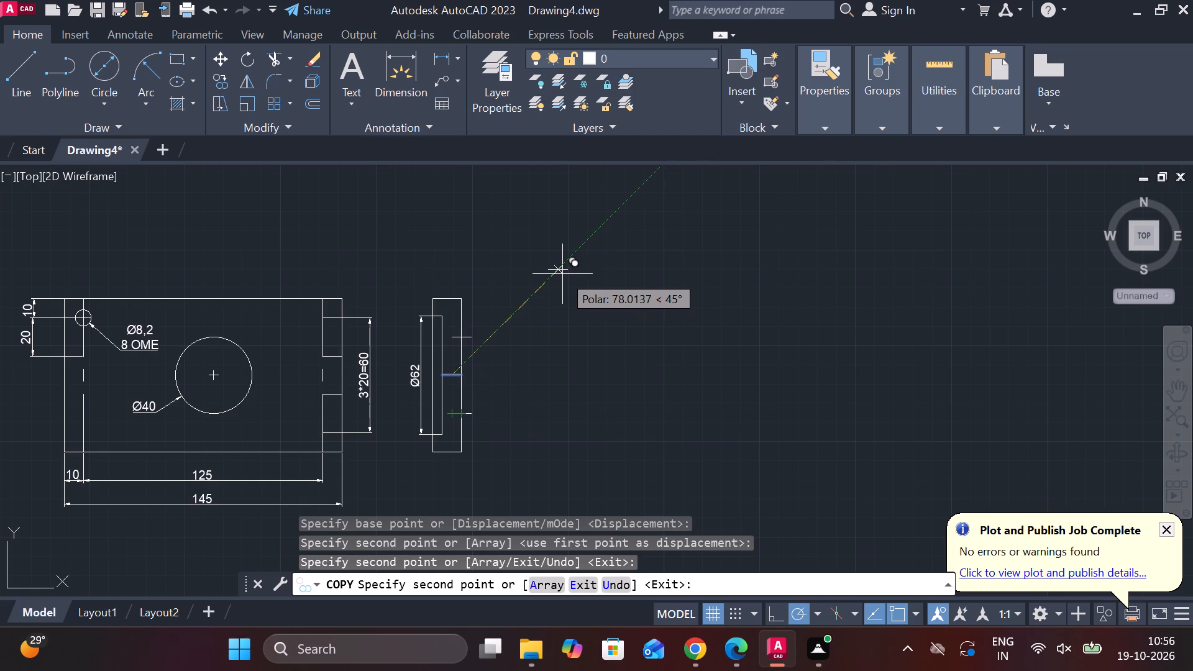
pyautogui.press('Escape')
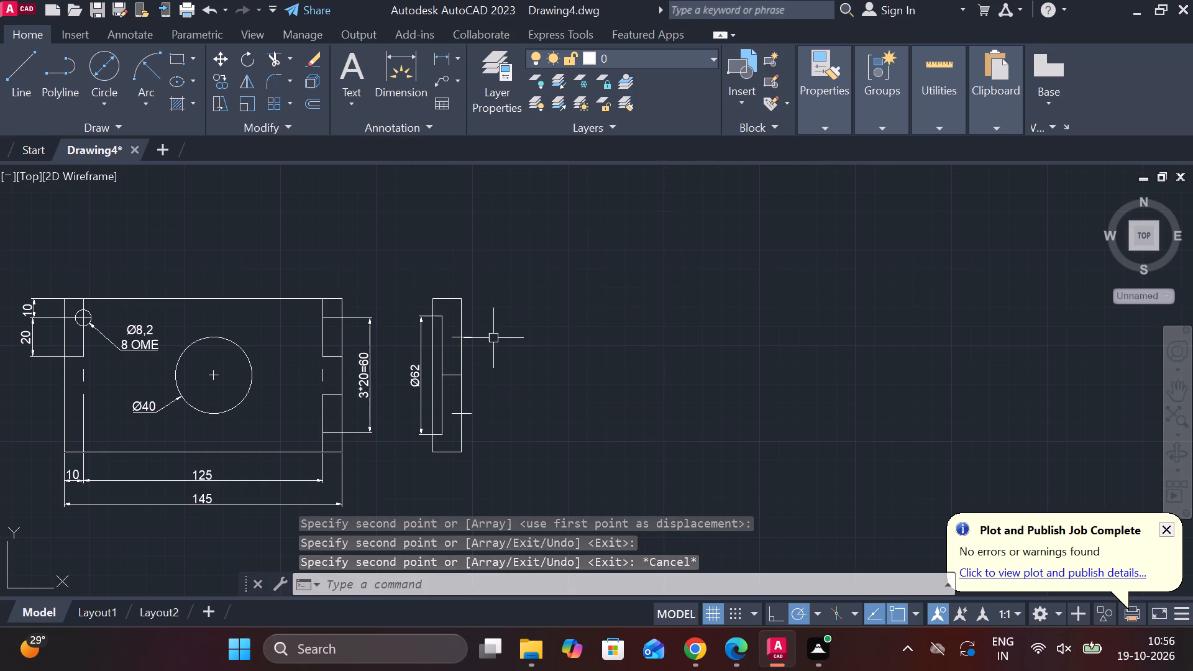
# Stretch the left ends of the two copied horizontal lines to meet the side profile's inner vertical line.
pyautogui.scroll(2, 468, 332)
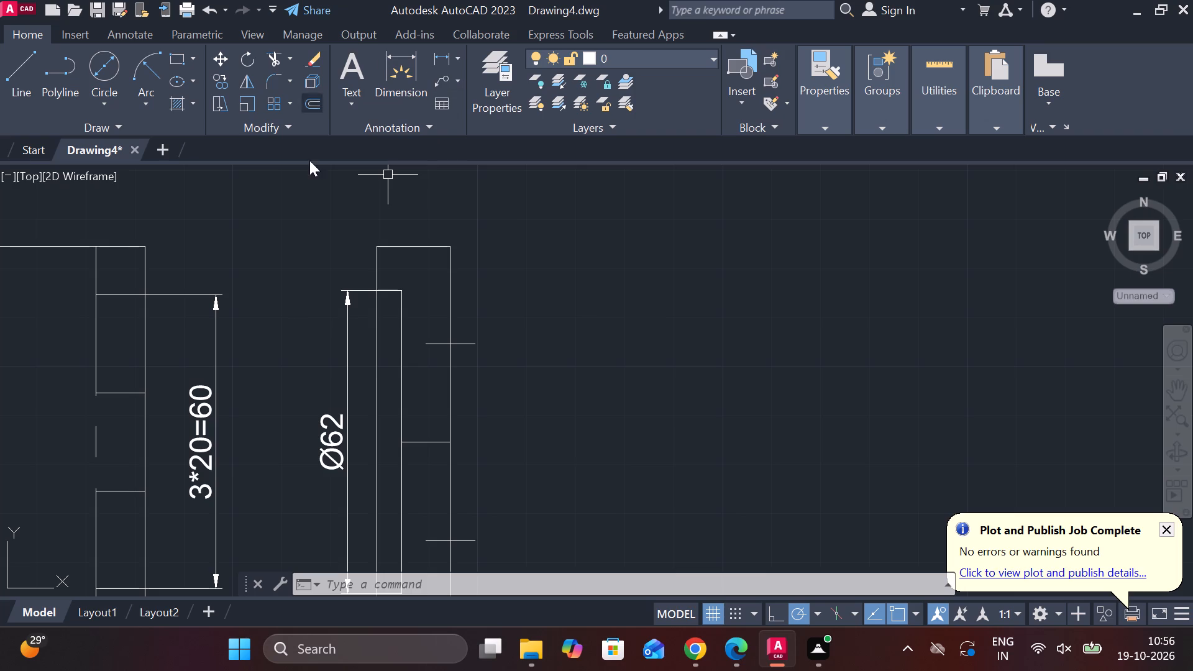
pyautogui.click(470, 342)
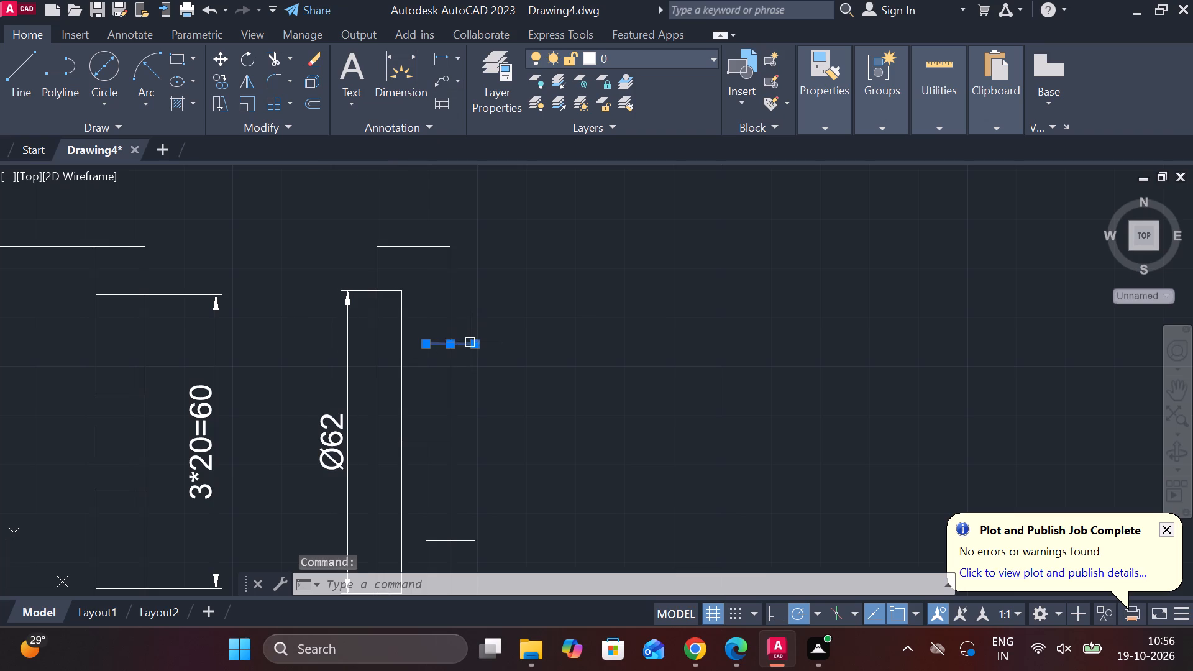
pyautogui.click(428, 346)
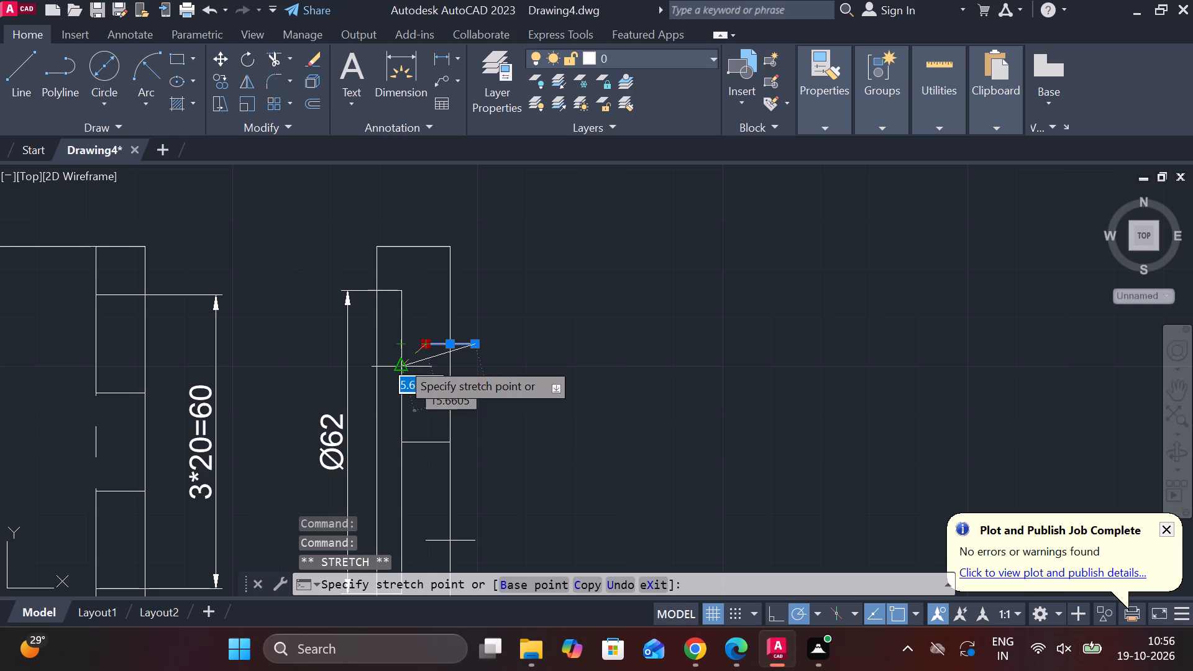
pyautogui.click(401, 350)
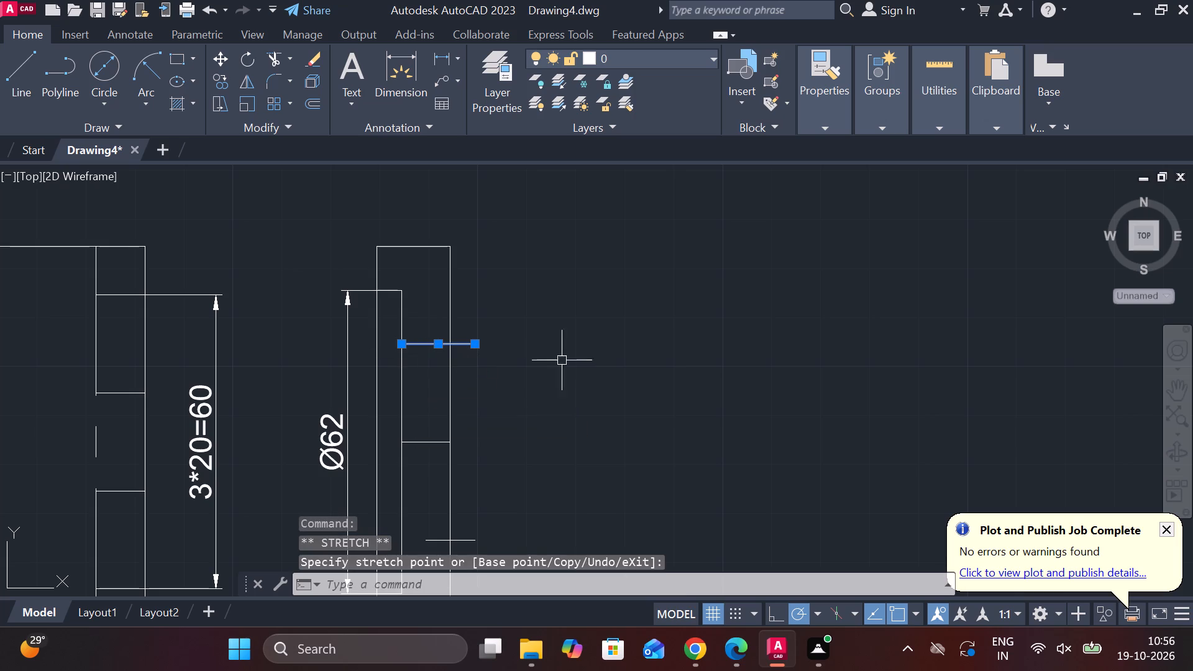
pyautogui.scroll(-2, 480, 377)
pyautogui.scroll(2, 459, 432)
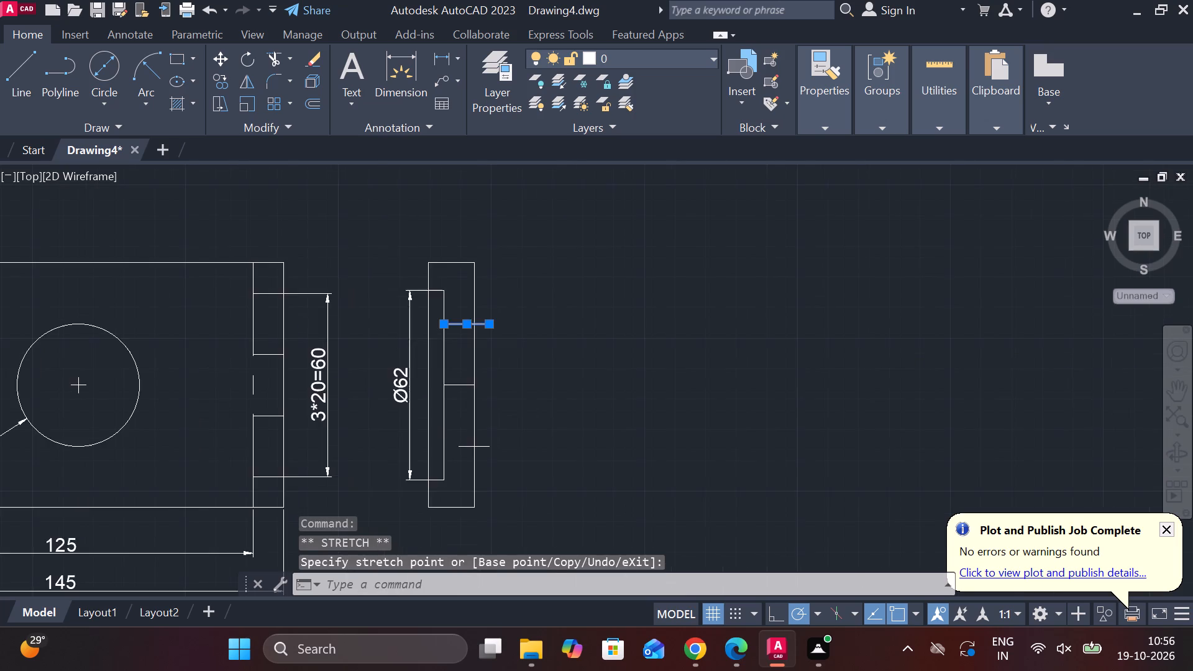
pyautogui.click(477, 454)
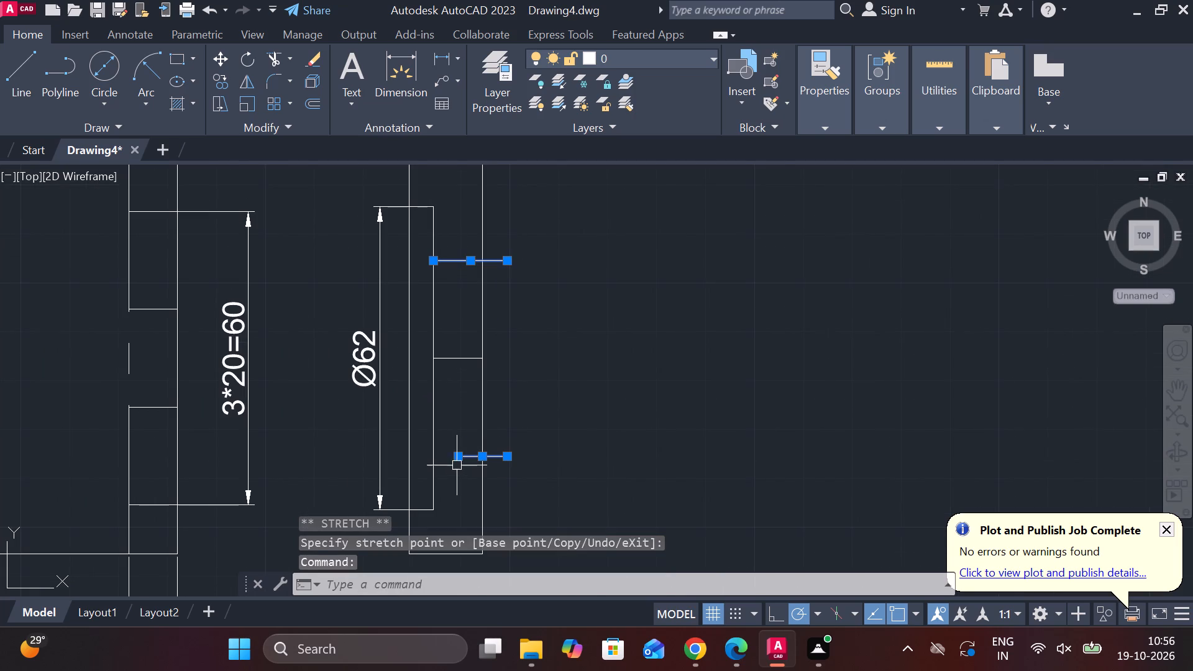
pyautogui.click(460, 458)
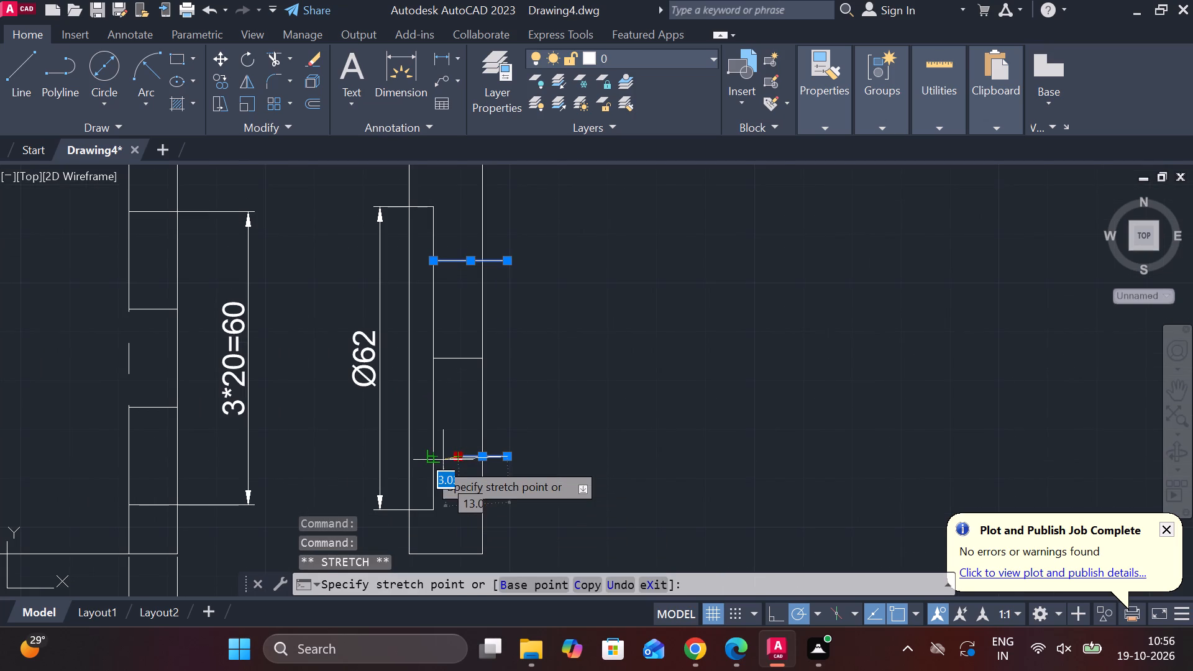
pyautogui.click(427, 462)
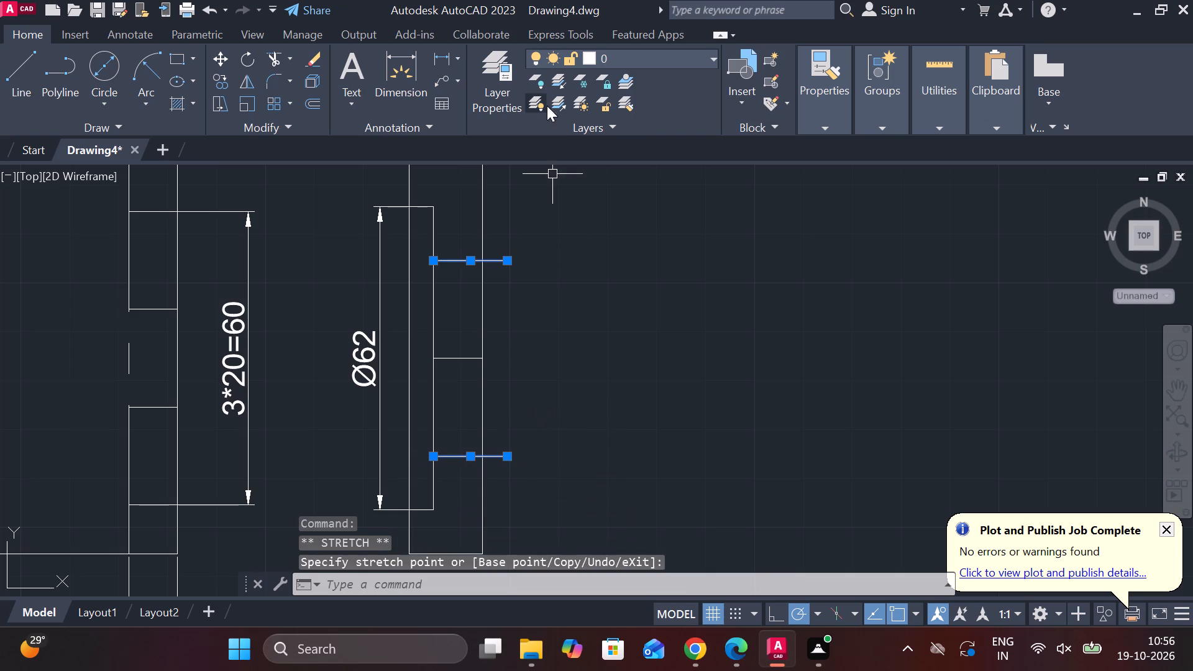
pyautogui.press('Escape')
pyautogui.press('Escape')
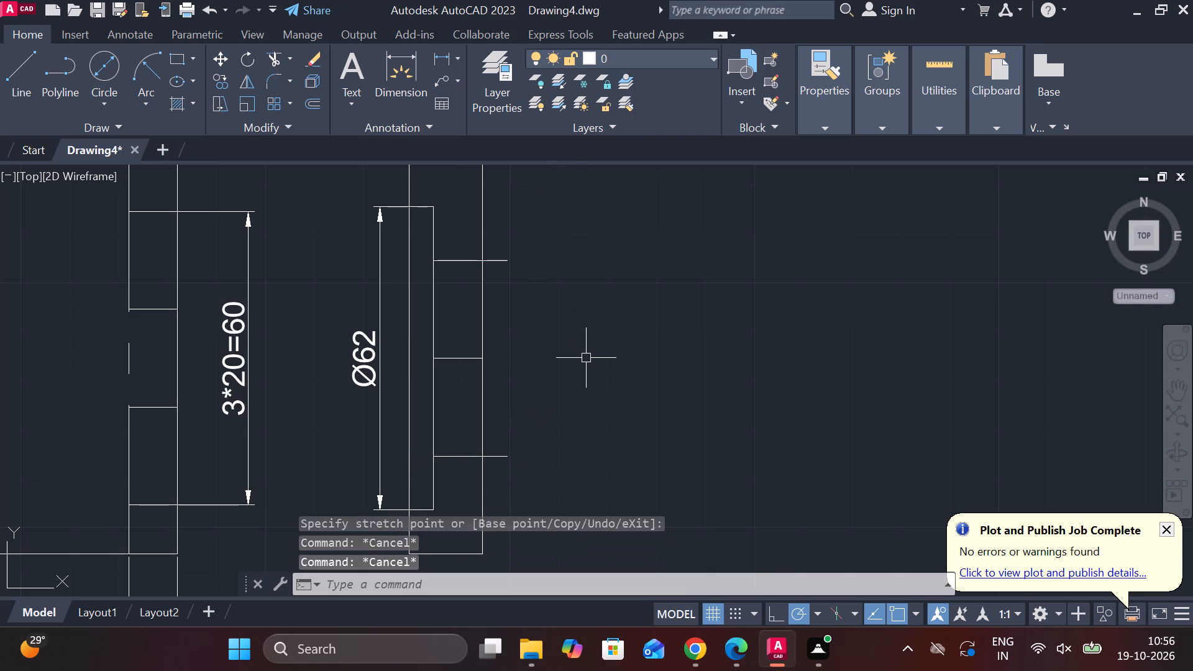
# Trim the two copied horizontal lines where they overrun the side profile's right edge, and remove the central horizontal line.
pyautogui.doubleClick(266, 53)
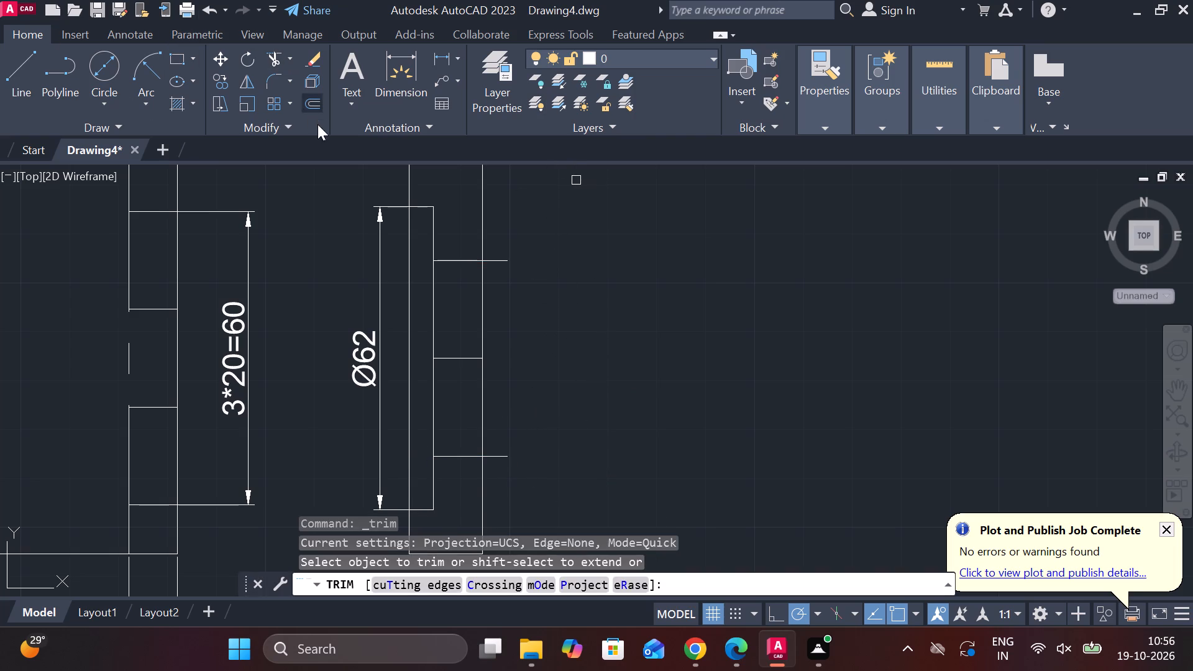
pyautogui.click(507, 258)
pyautogui.click(496, 452)
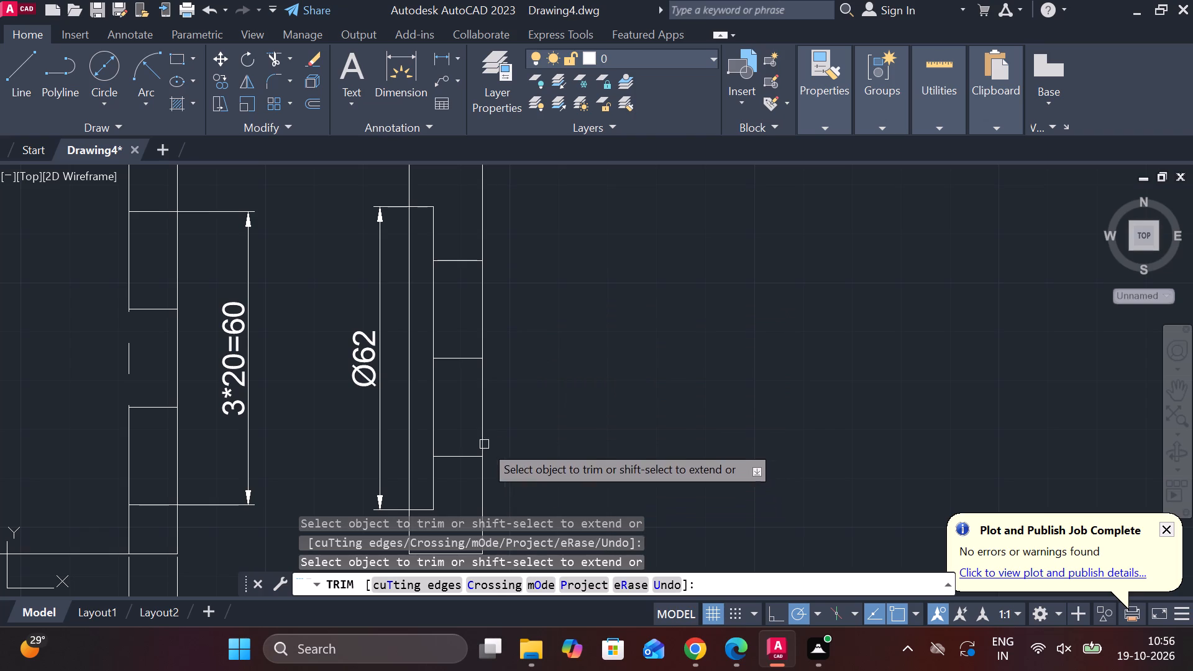
pyautogui.click(454, 358)
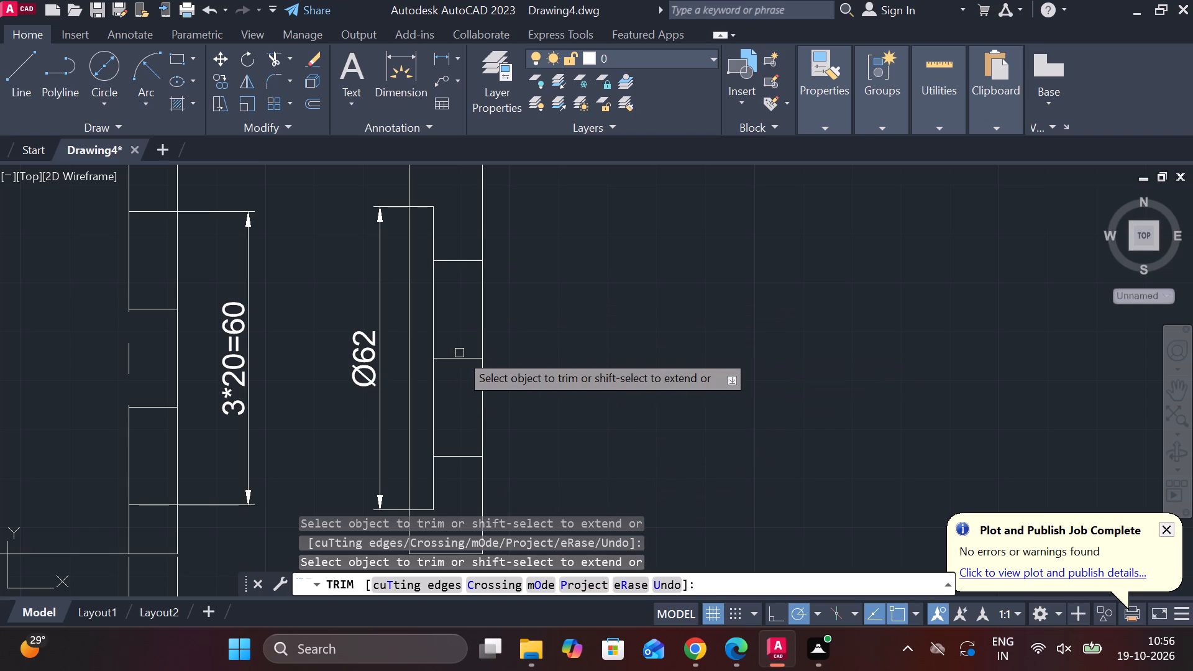
pyautogui.click(459, 356)
# Add a vertical linear dimension from the side profile's lower right corner to its right edge's midpoint, placed just right of the profile.
pyautogui.scroll(-2, 565, 291)
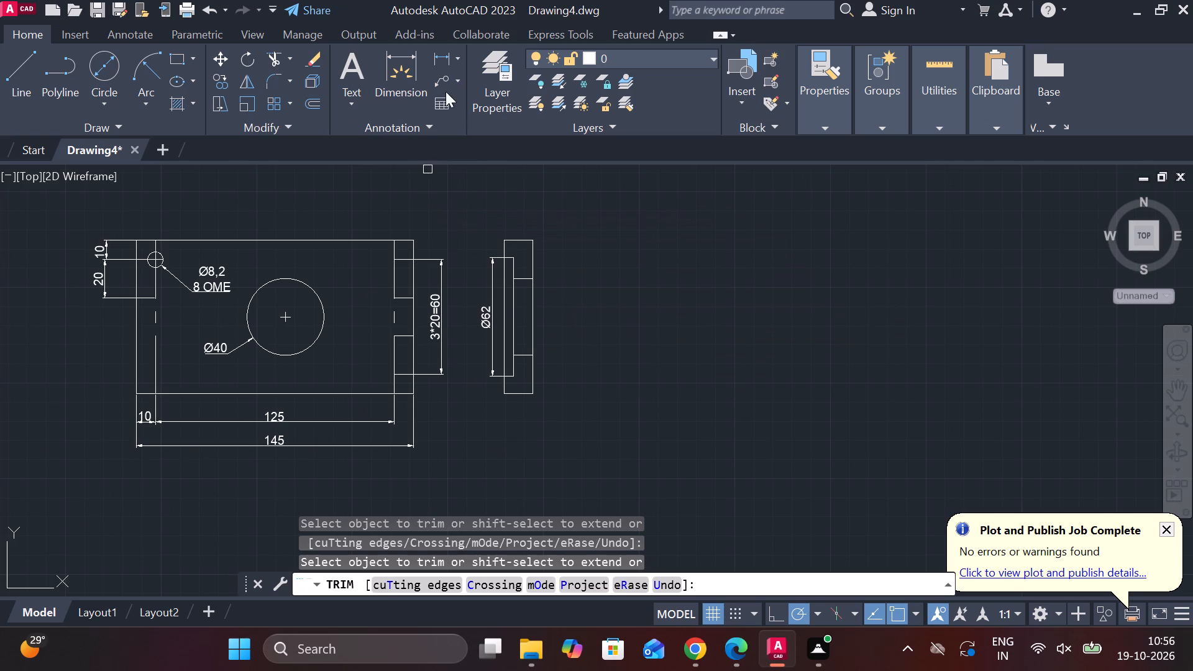
pyautogui.click(442, 56)
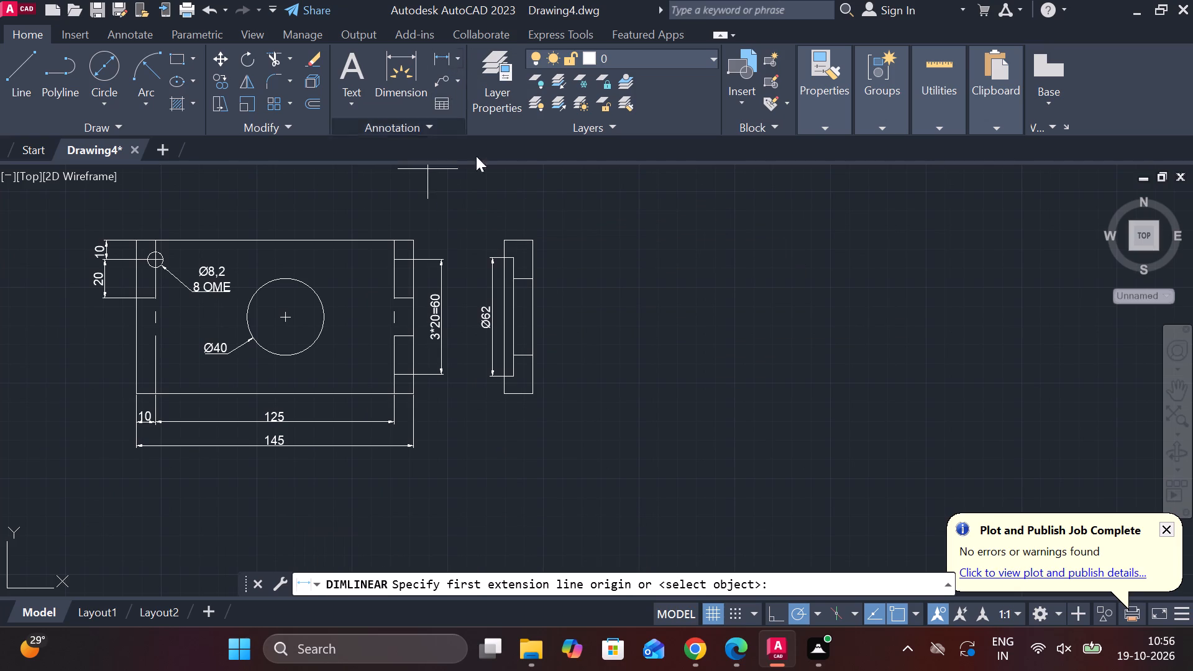
pyautogui.click(530, 391)
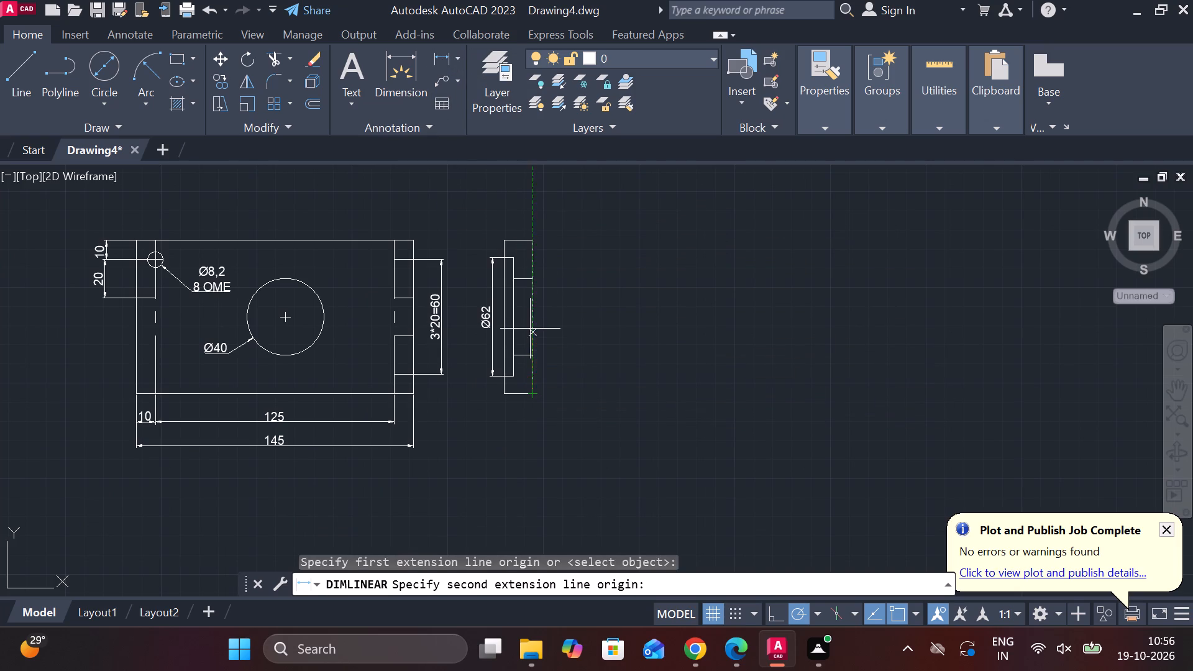
pyautogui.click(532, 316)
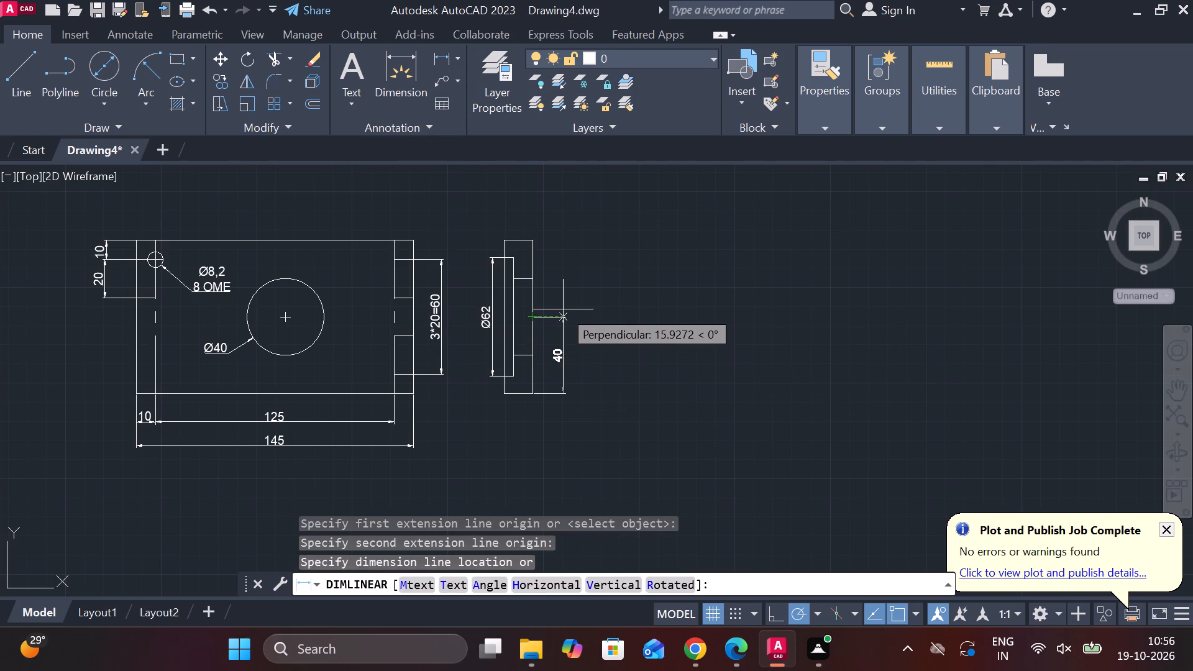
pyautogui.click(563, 309)
# Add a vertical linear dimension for the side profile's full height, placed outside the half-height dimension on the right.
pyautogui.click(445, 62)
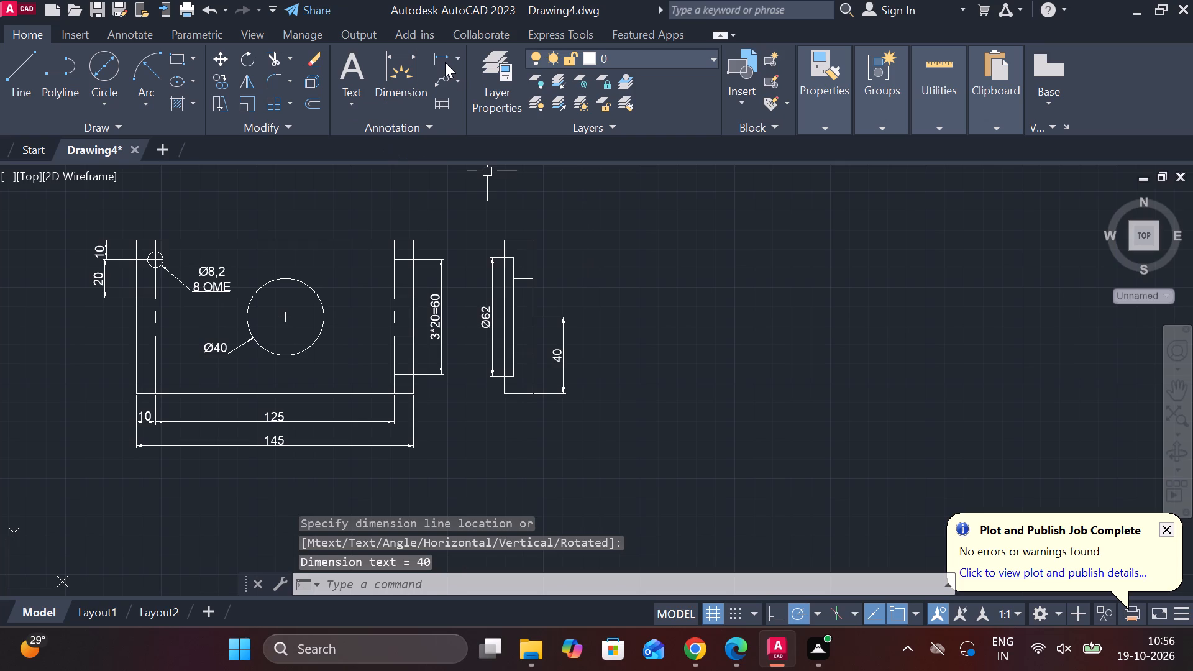
pyautogui.click(529, 393)
pyautogui.click(533, 244)
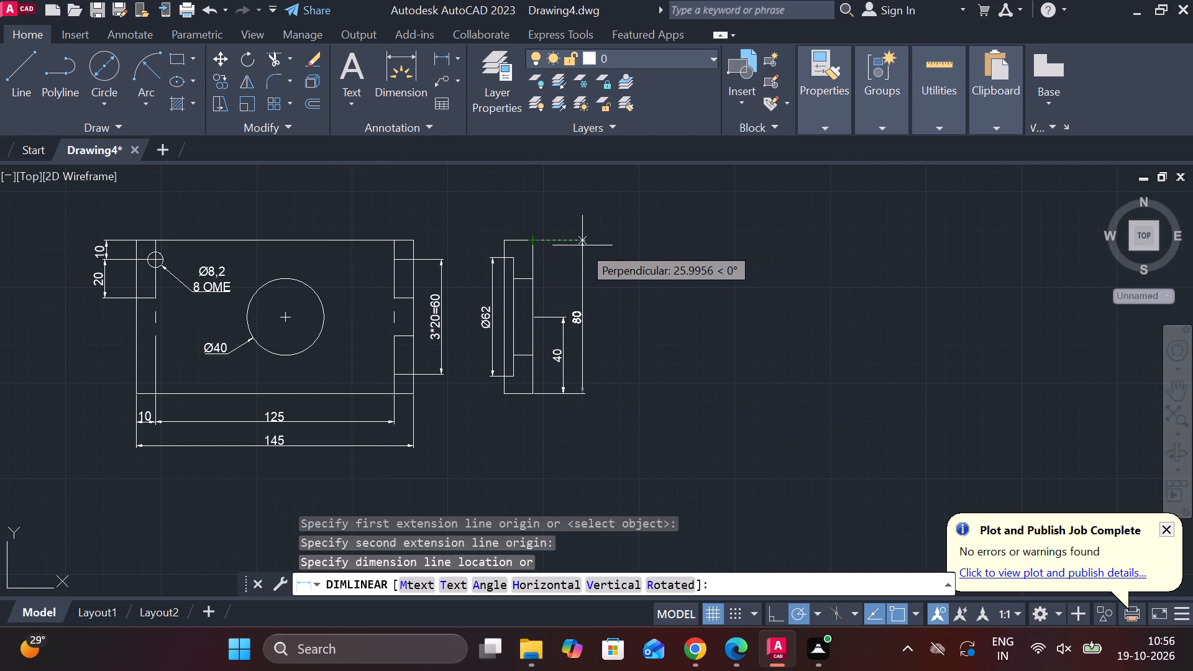
pyautogui.click(578, 245)
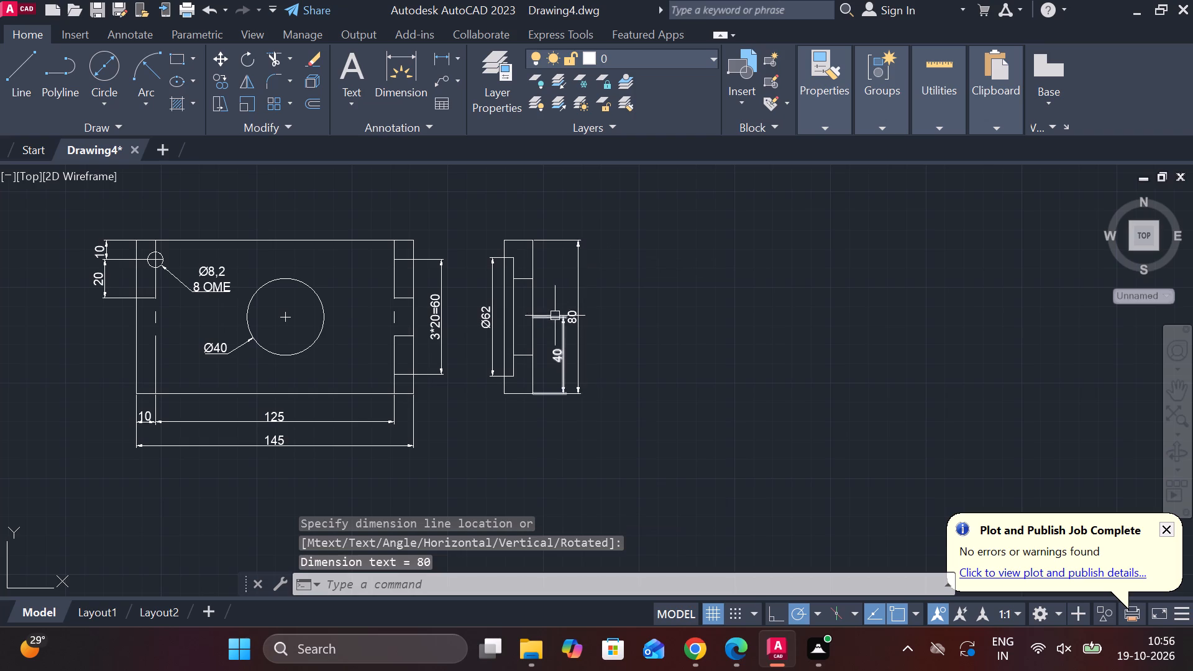
# Move the half-height dimension line slightly closer to the side profile, clear of the overall height dimension.
pyautogui.click(561, 318)
pyautogui.click(561, 318)
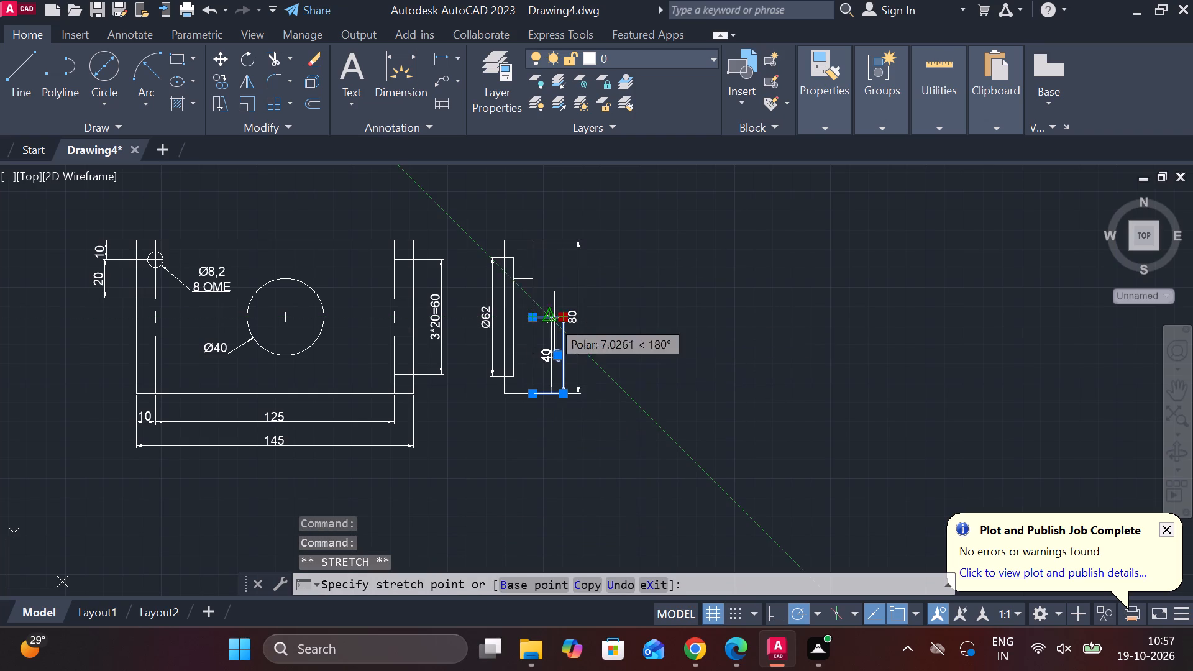
pyautogui.click(555, 321)
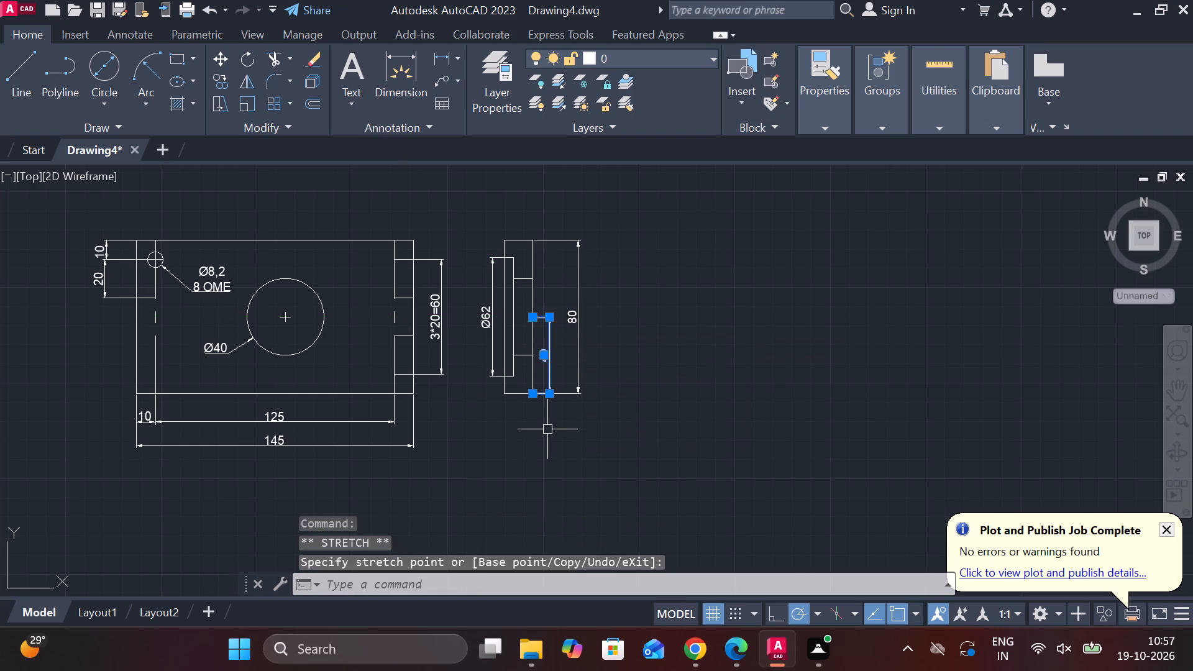
pyautogui.press('Escape')
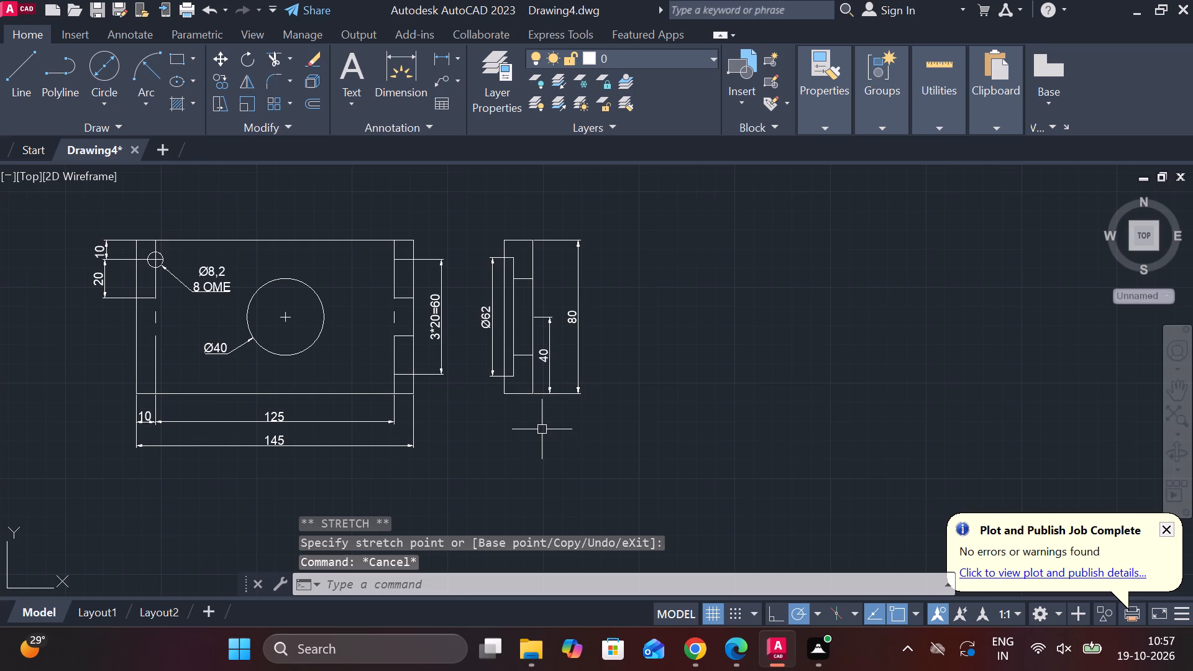
pyautogui.click(552, 351)
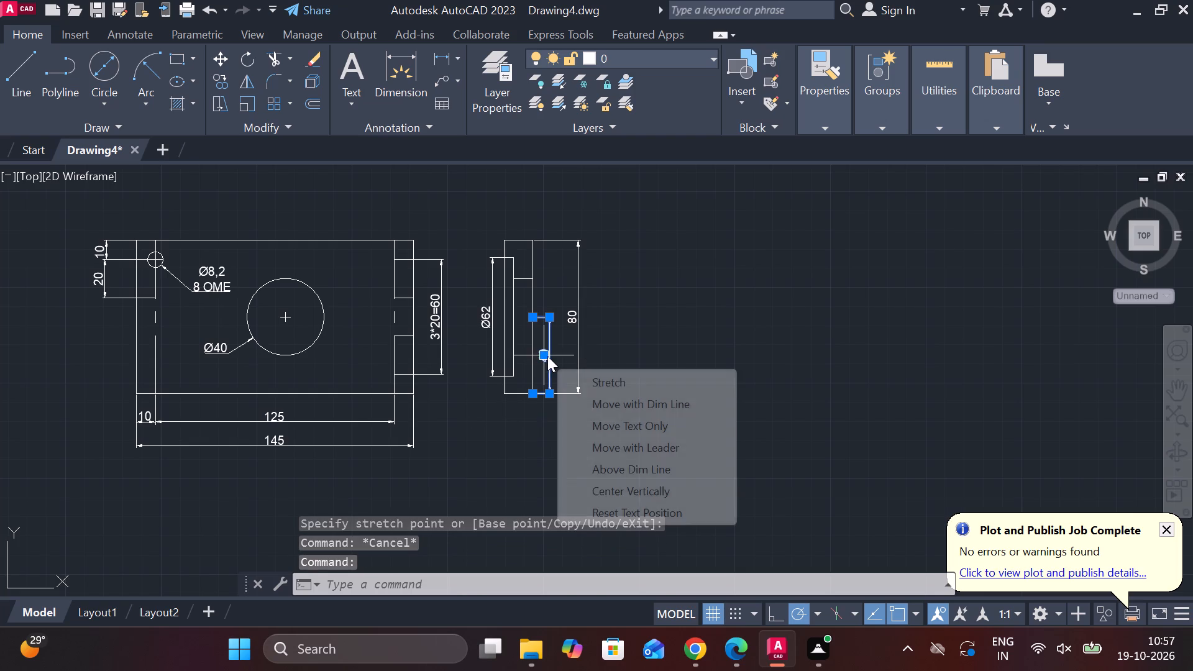
pyautogui.click(547, 356)
pyautogui.click(560, 355)
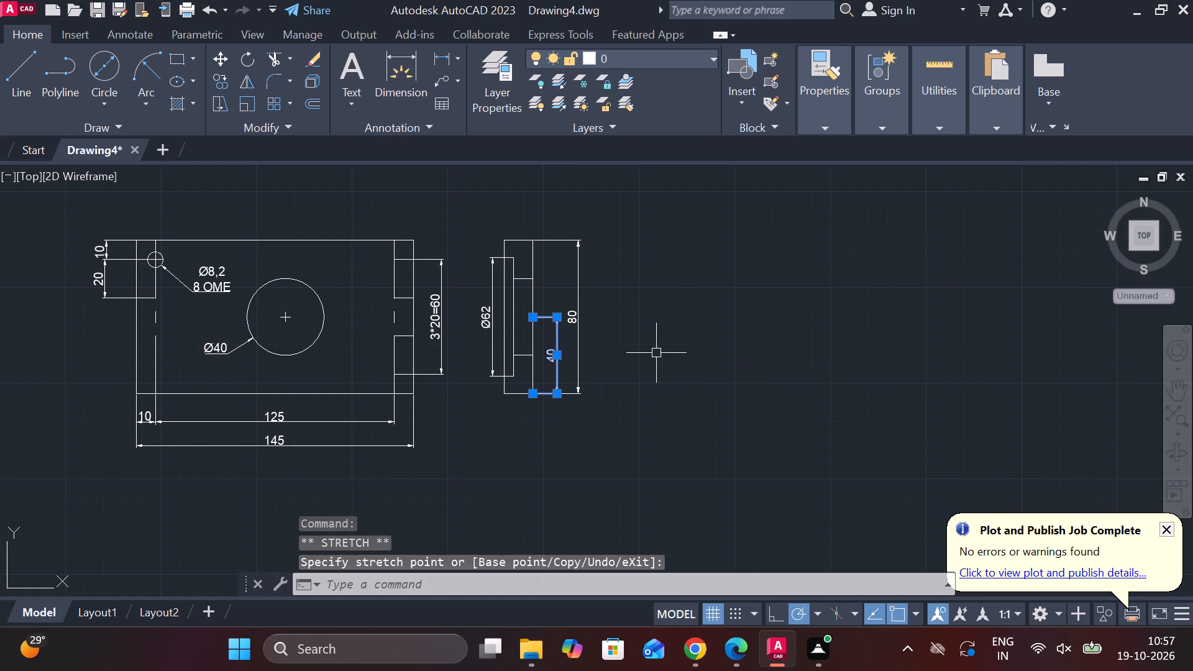
pyautogui.press('Escape')
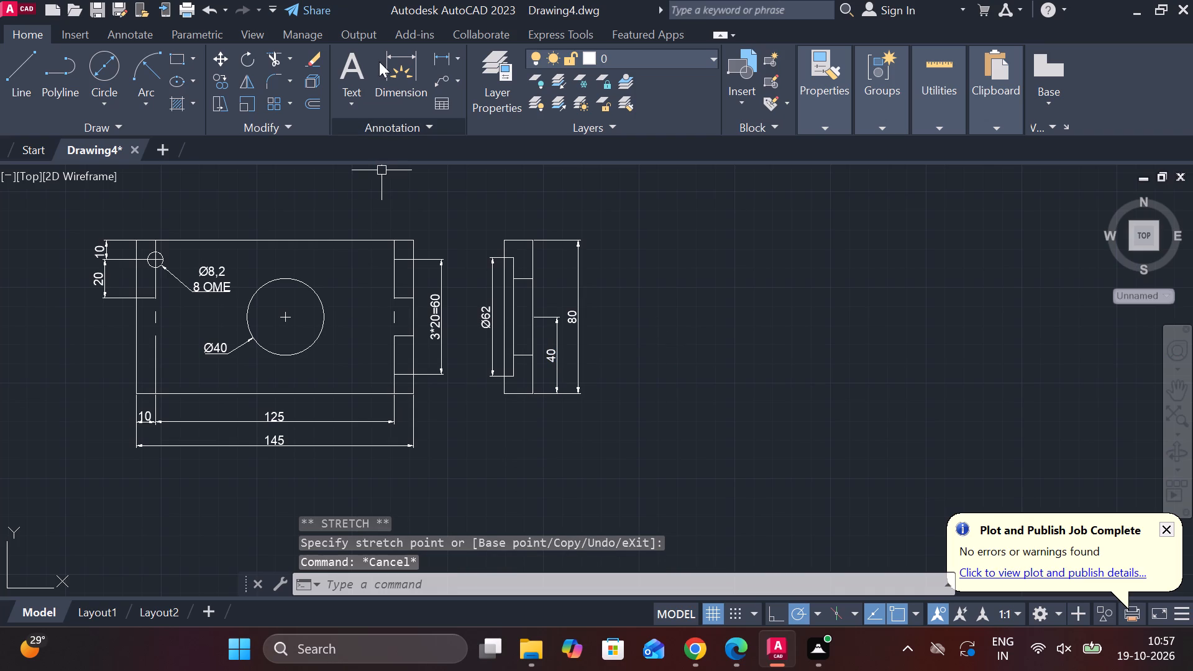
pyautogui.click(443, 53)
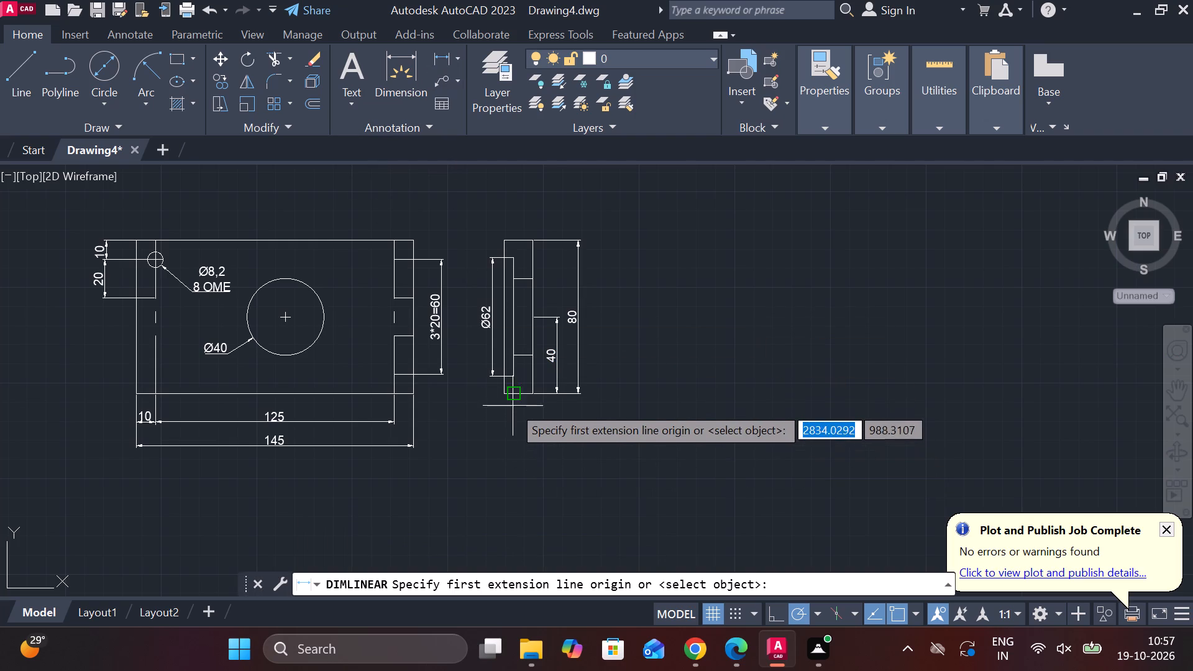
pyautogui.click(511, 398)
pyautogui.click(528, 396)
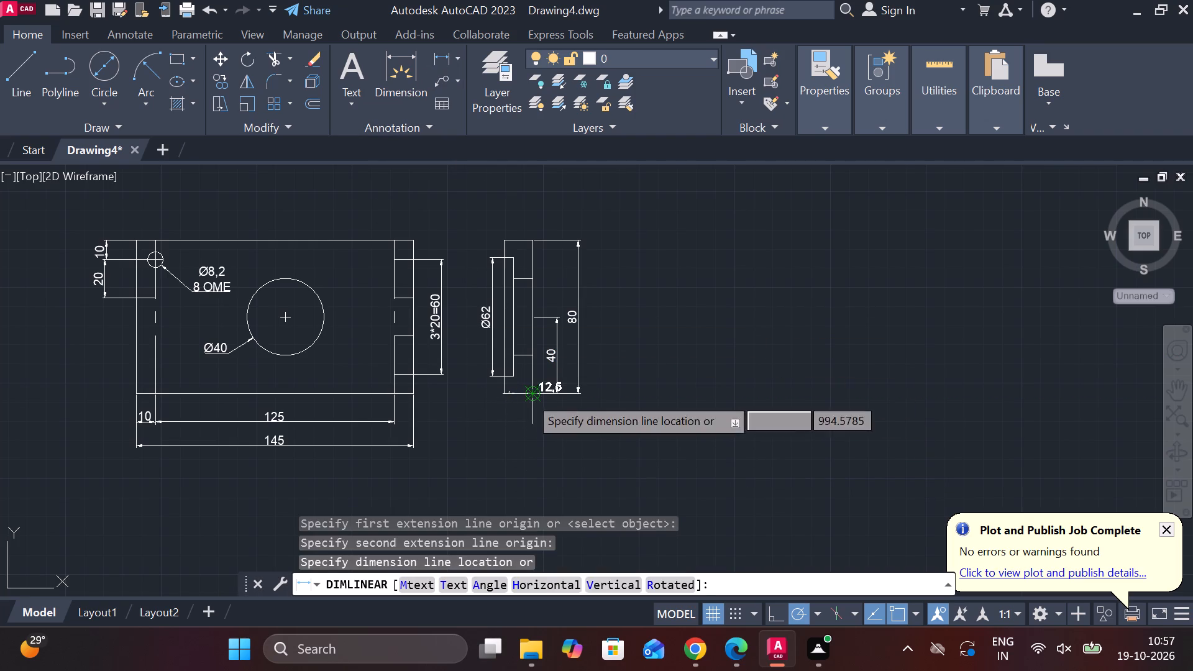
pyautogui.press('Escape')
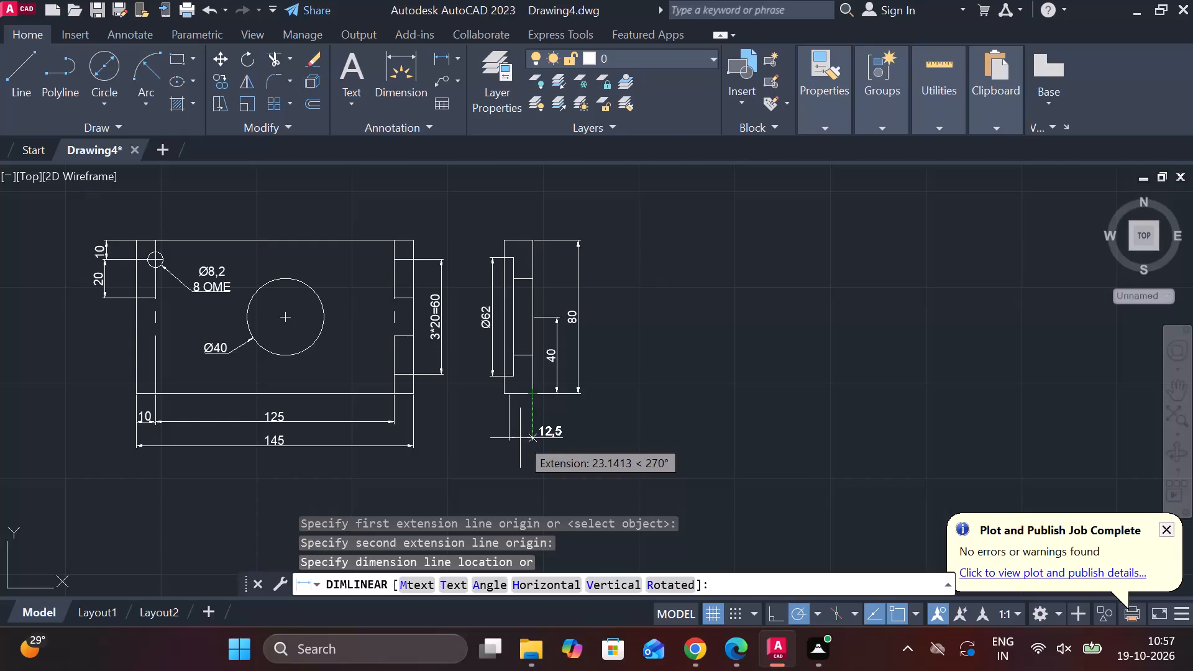
# Add a horizontal linear dimension across the side profile's full bottom width, placed below the profile.
pyautogui.scroll(3, 512, 411)
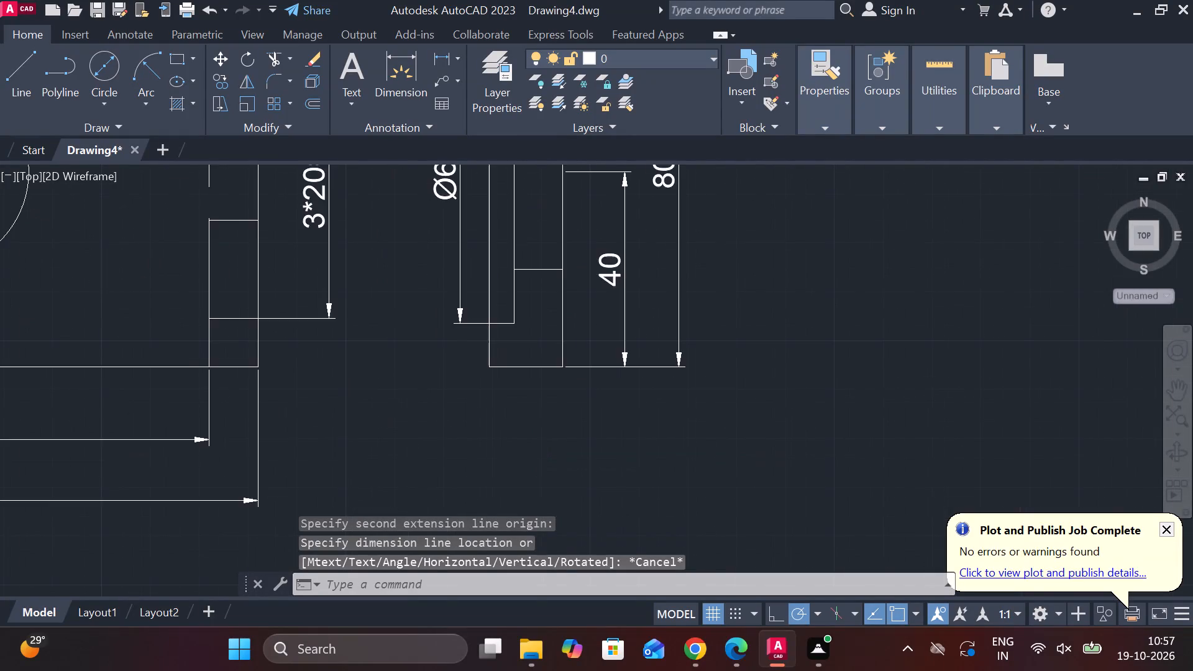
pyautogui.click(435, 57)
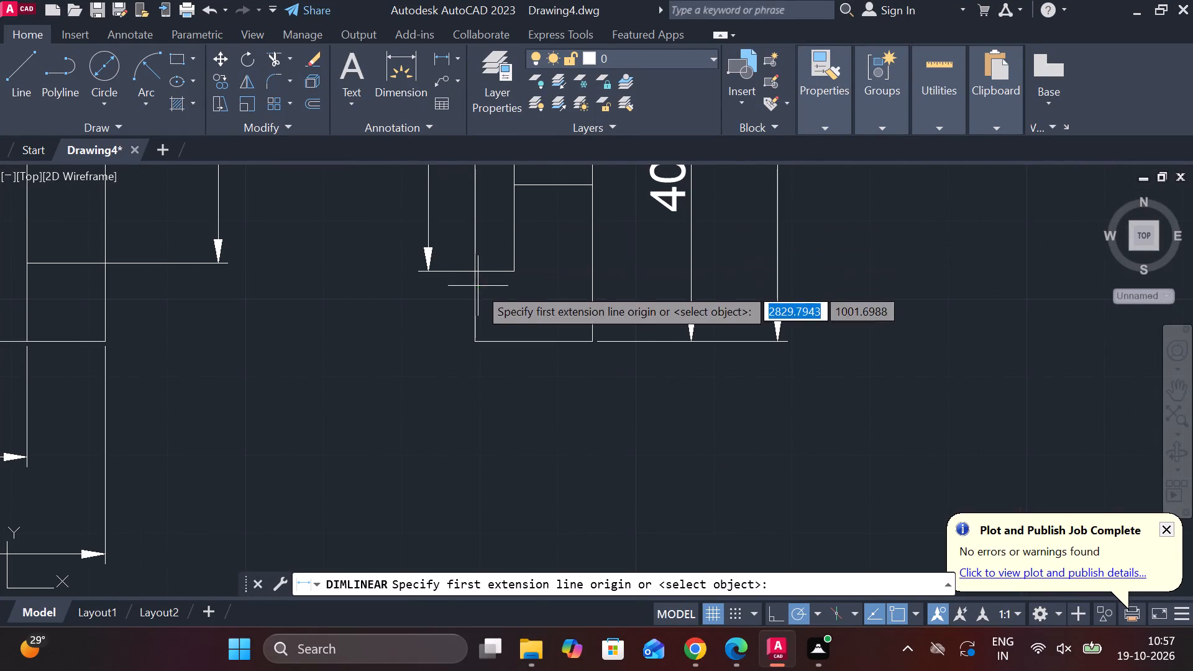
pyautogui.click(475, 339)
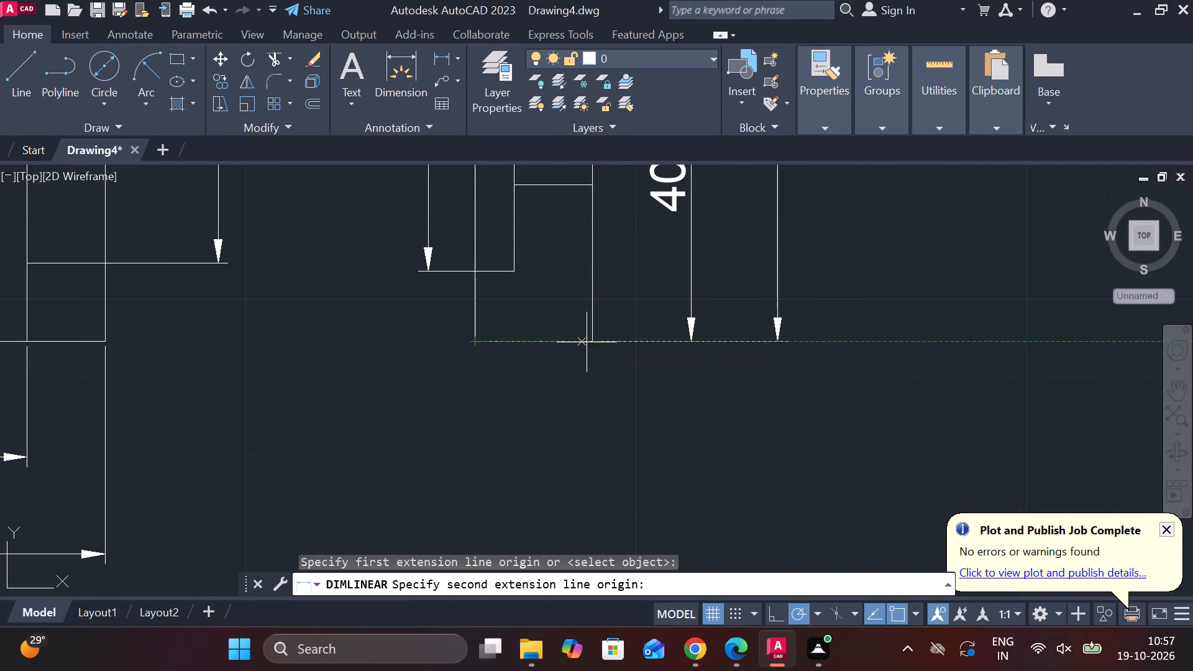
pyautogui.click(597, 344)
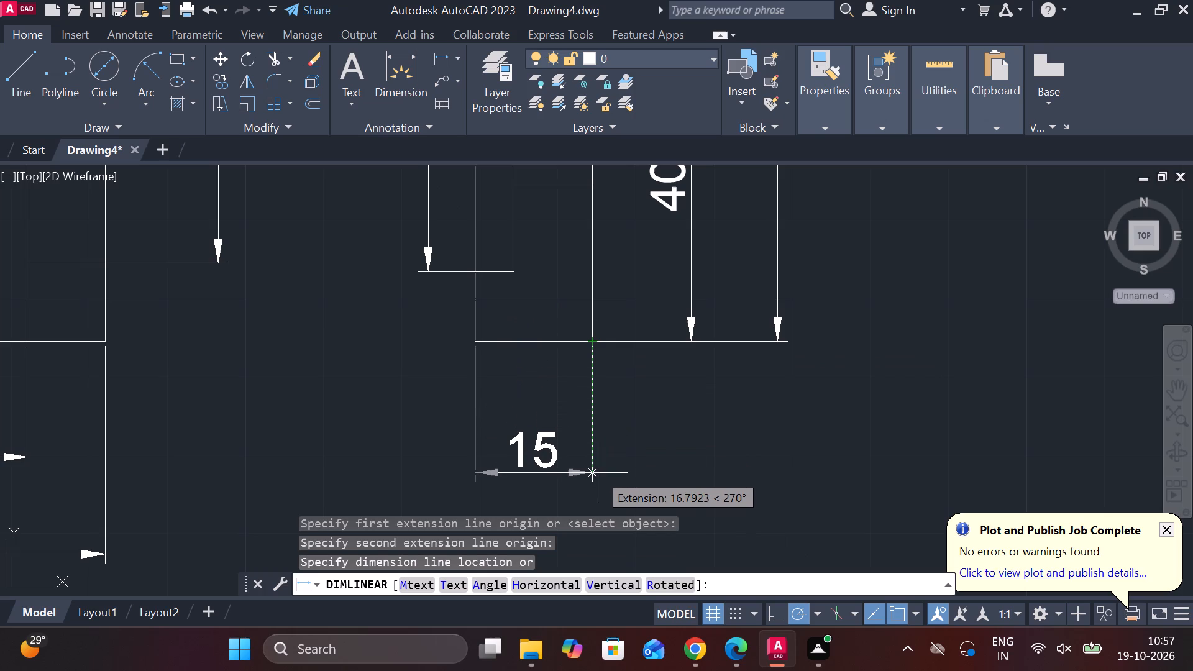
pyautogui.click(598, 473)
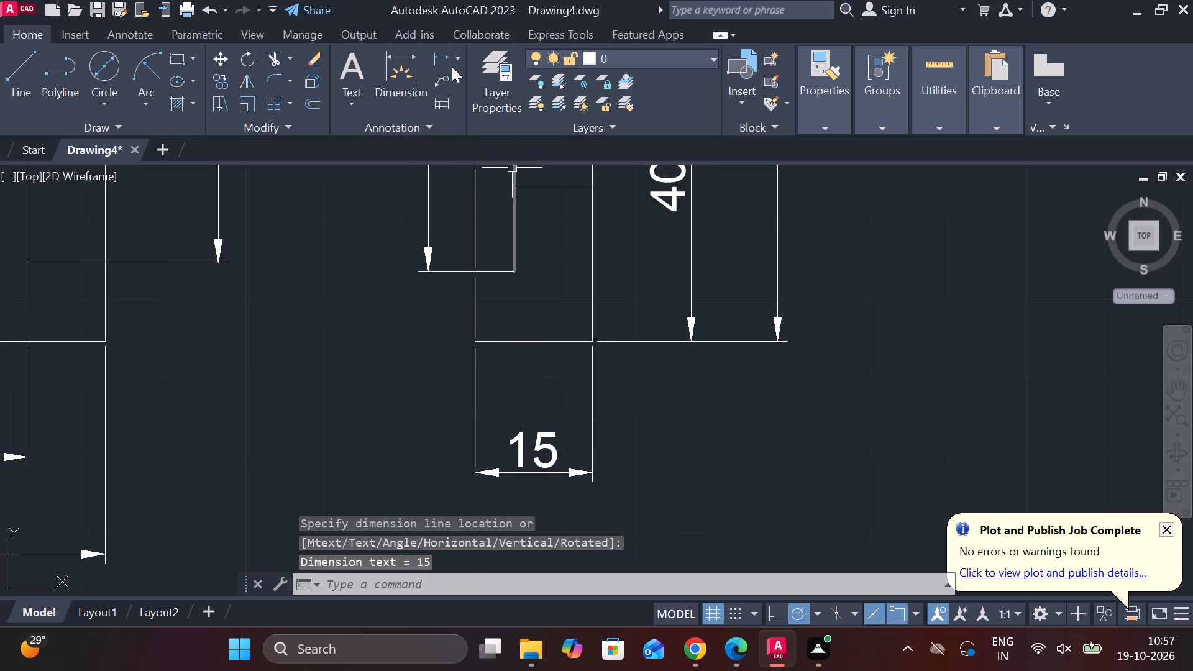
# Add a horizontal linear dimension from the side profile's left edge to the inner step line, placed between the profile and the overall width dimension.
pyautogui.click(445, 57)
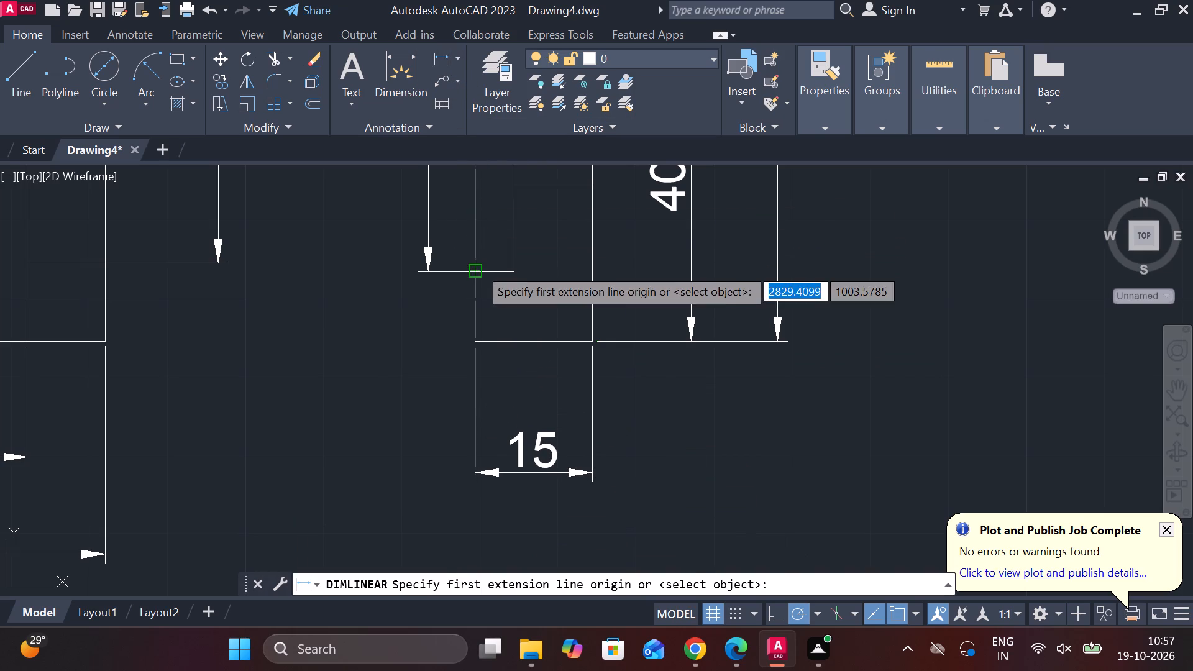
pyautogui.click(478, 267)
pyautogui.click(513, 272)
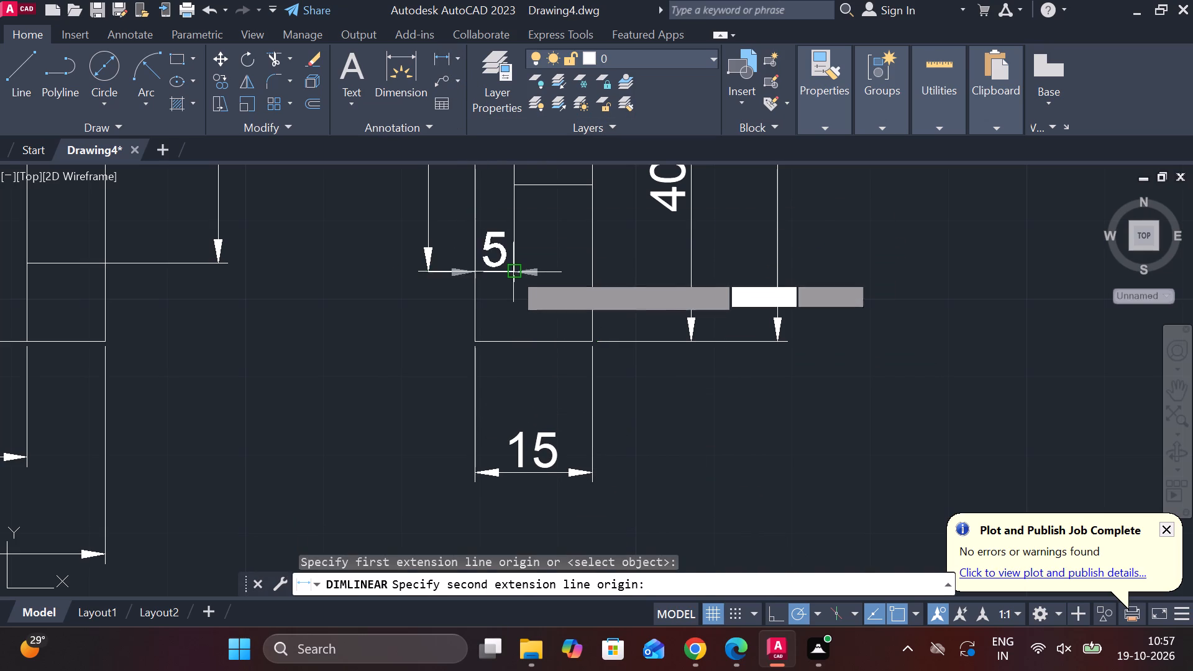
pyautogui.click(525, 404)
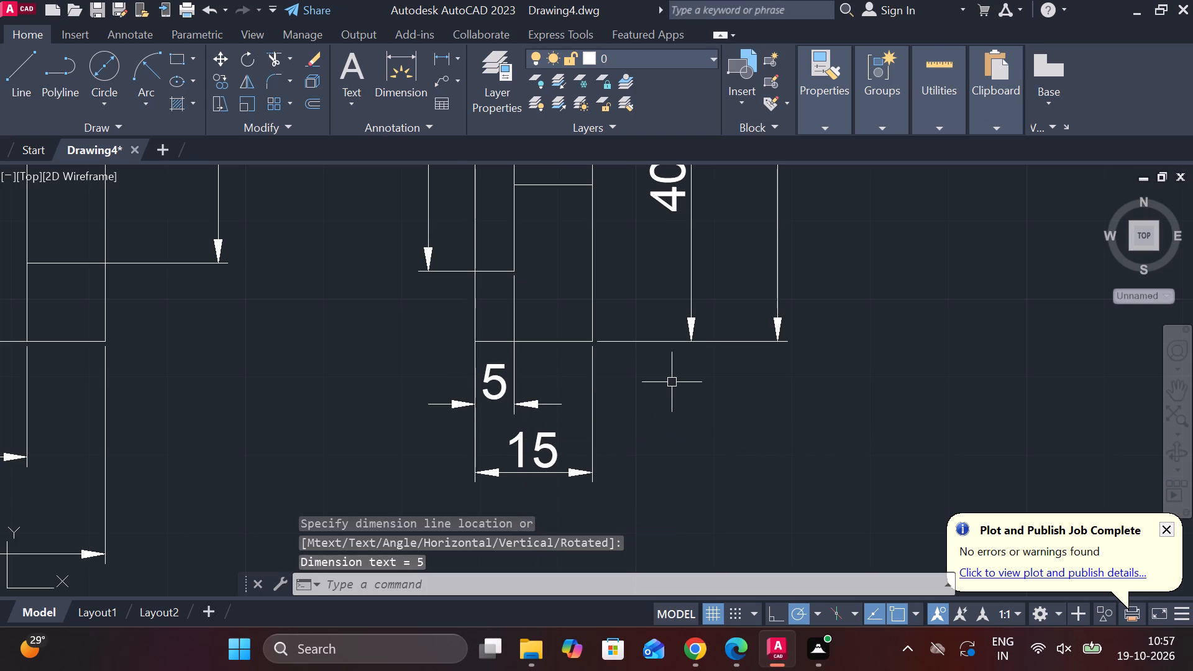
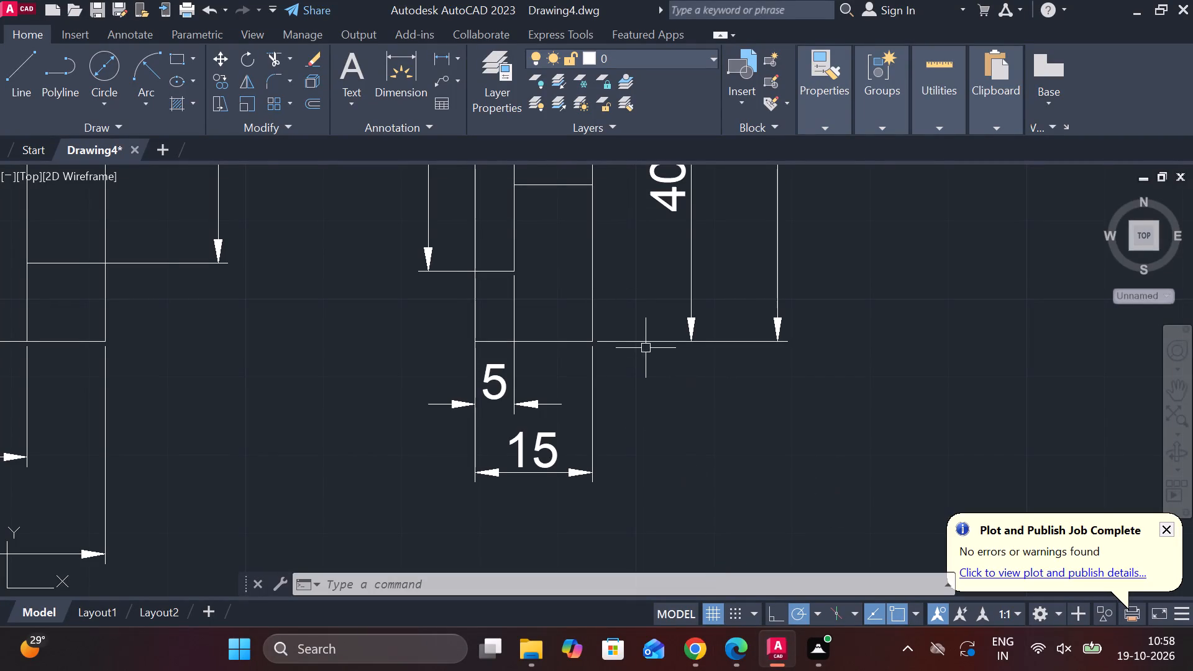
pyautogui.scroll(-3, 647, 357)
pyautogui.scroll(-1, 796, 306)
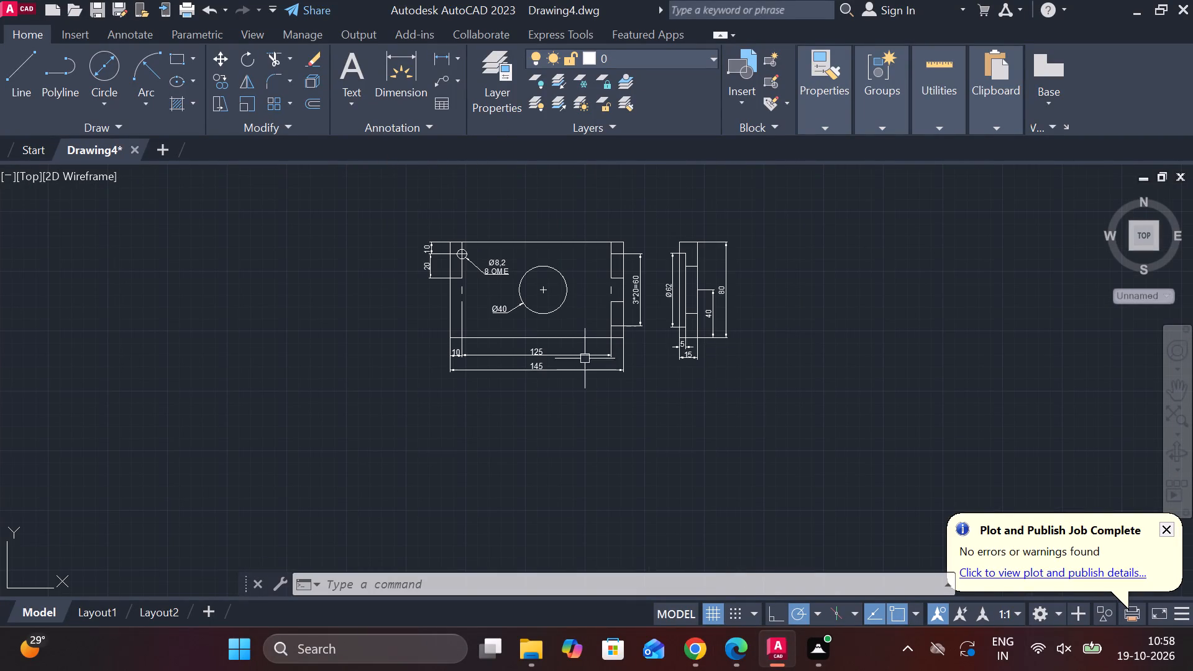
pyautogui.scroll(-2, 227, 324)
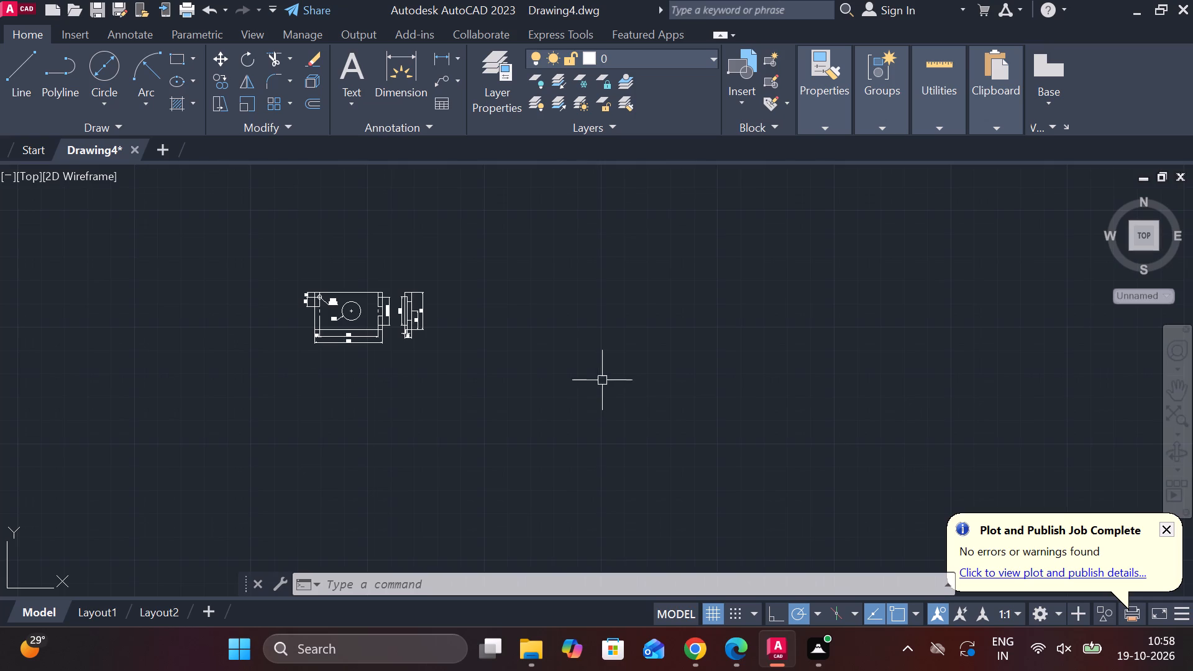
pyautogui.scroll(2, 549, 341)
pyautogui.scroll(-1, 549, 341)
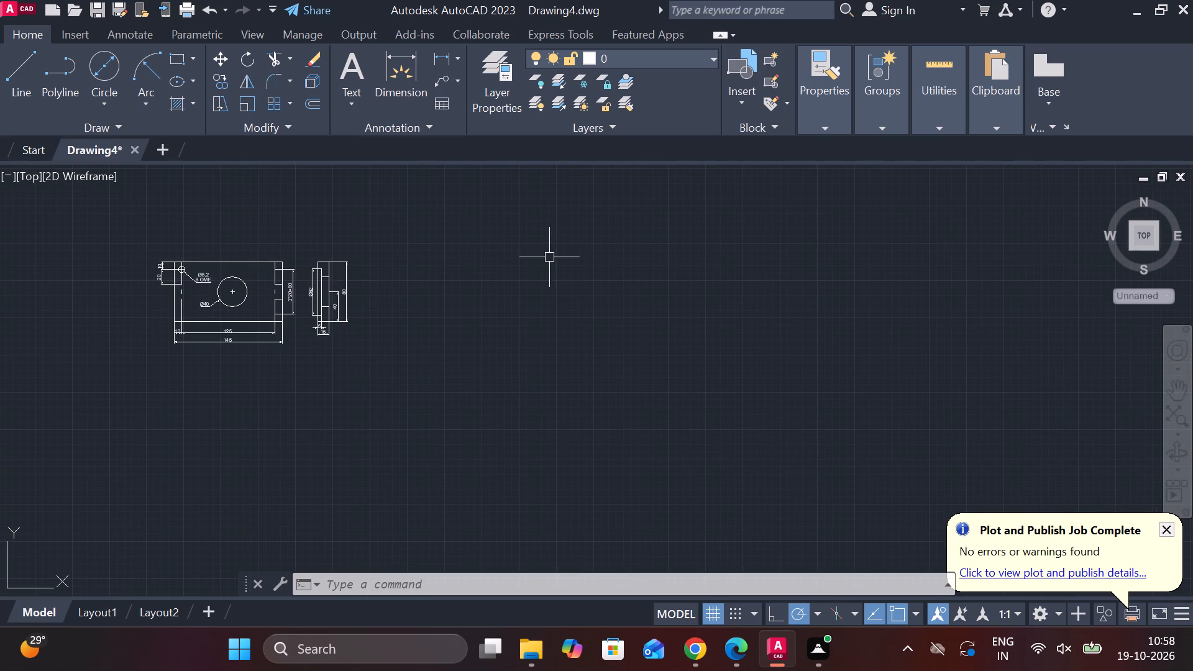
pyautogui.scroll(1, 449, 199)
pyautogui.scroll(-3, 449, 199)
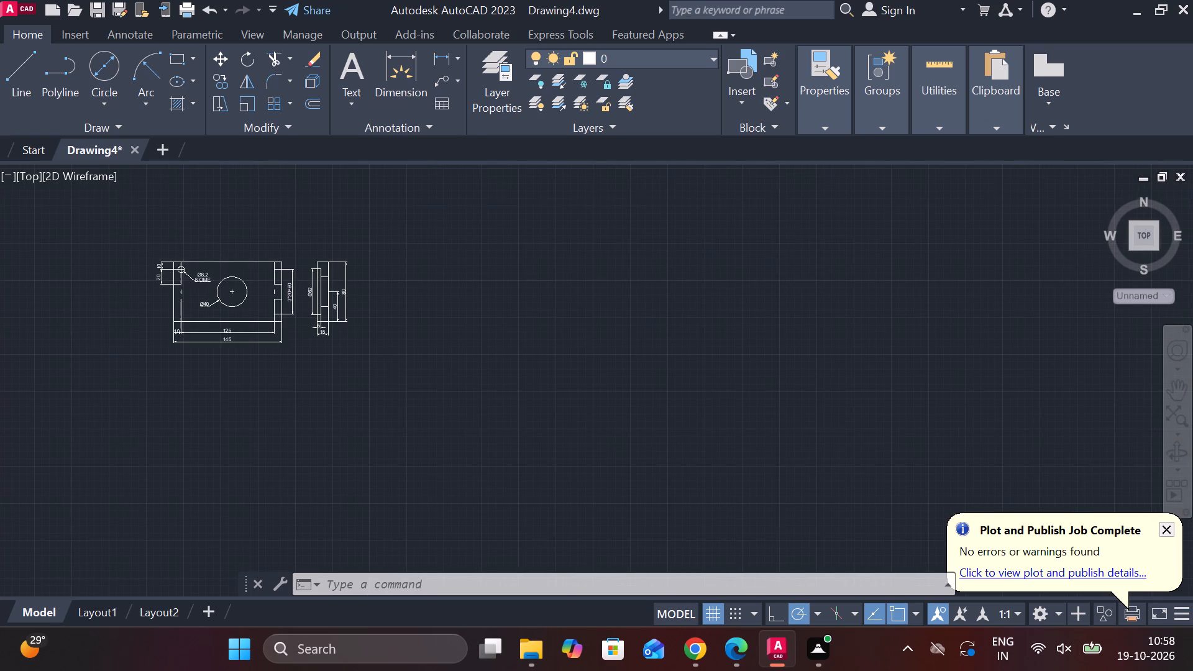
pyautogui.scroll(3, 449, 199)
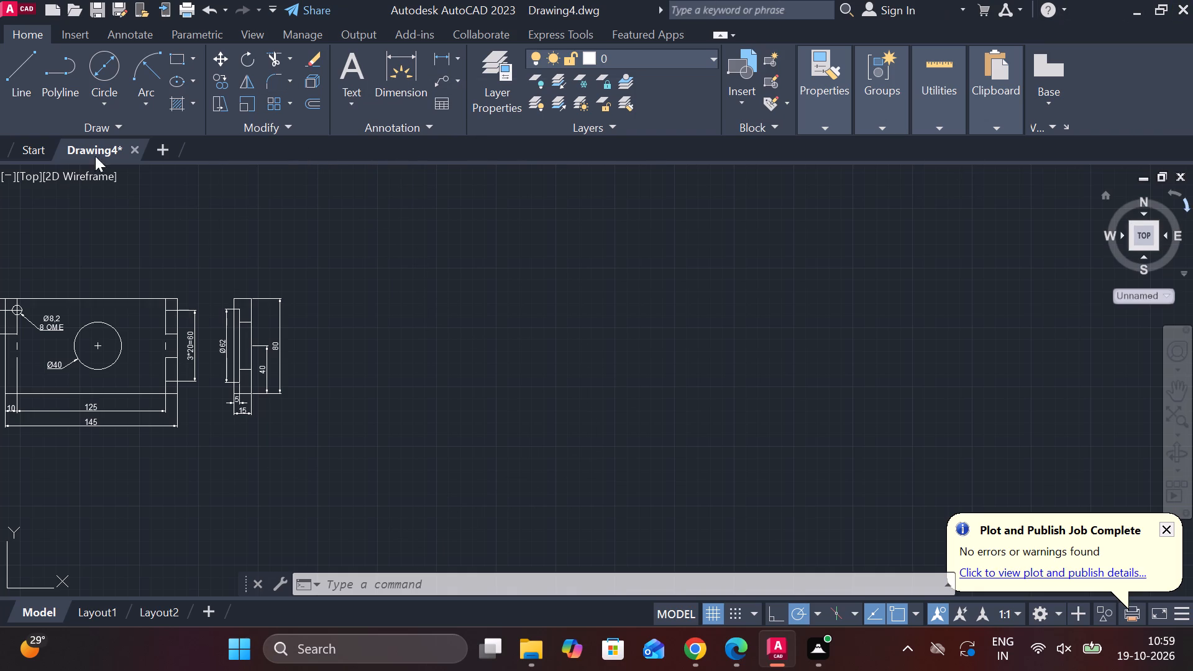
# Draw a closed rectangle 70 wide and 35 high with lines in the empty space beside the dimensioned side profile.
pyautogui.click(0, 98)
pyautogui.click(34, 76)
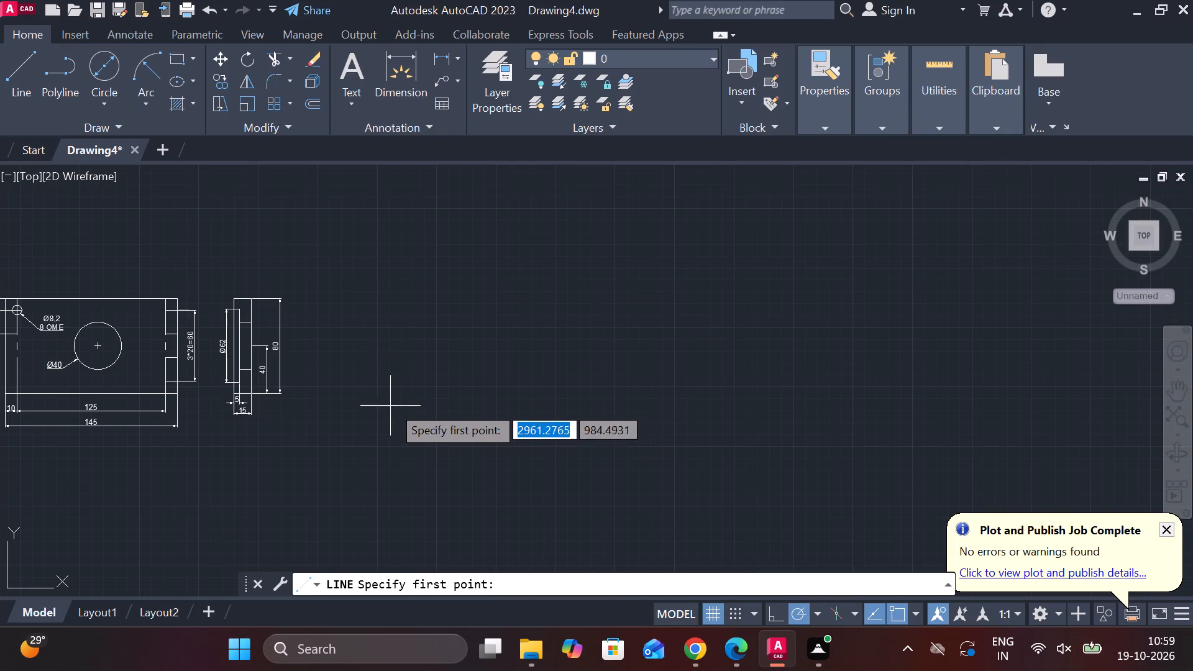
pyautogui.click(393, 399)
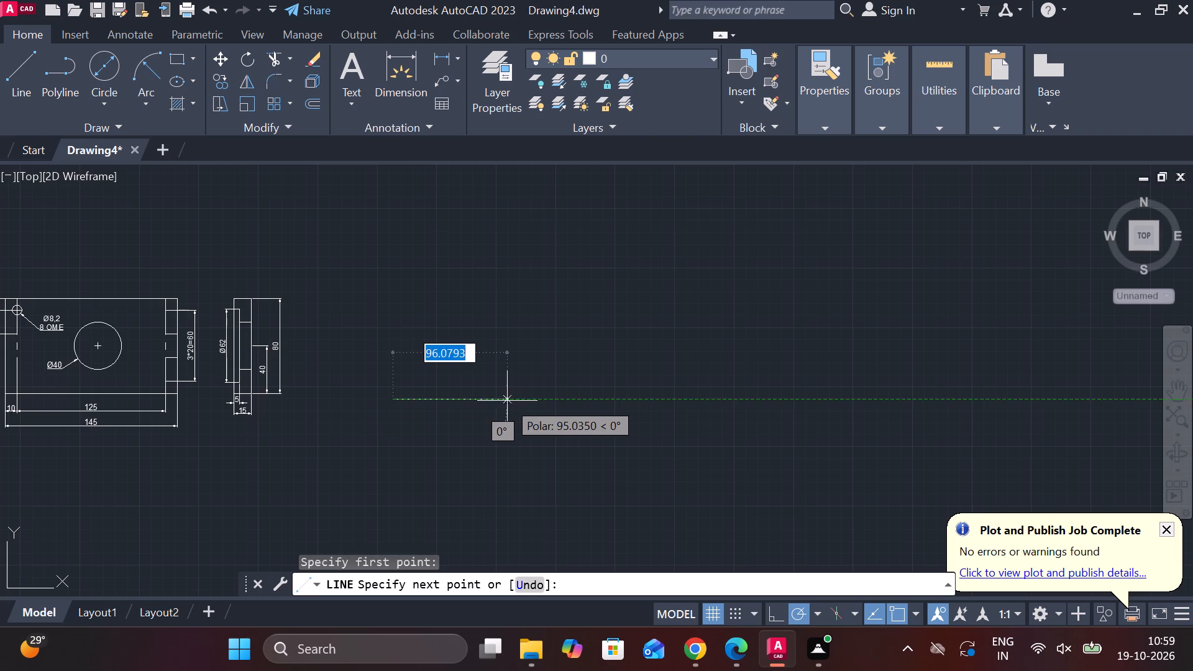
pyautogui.click(527, 399)
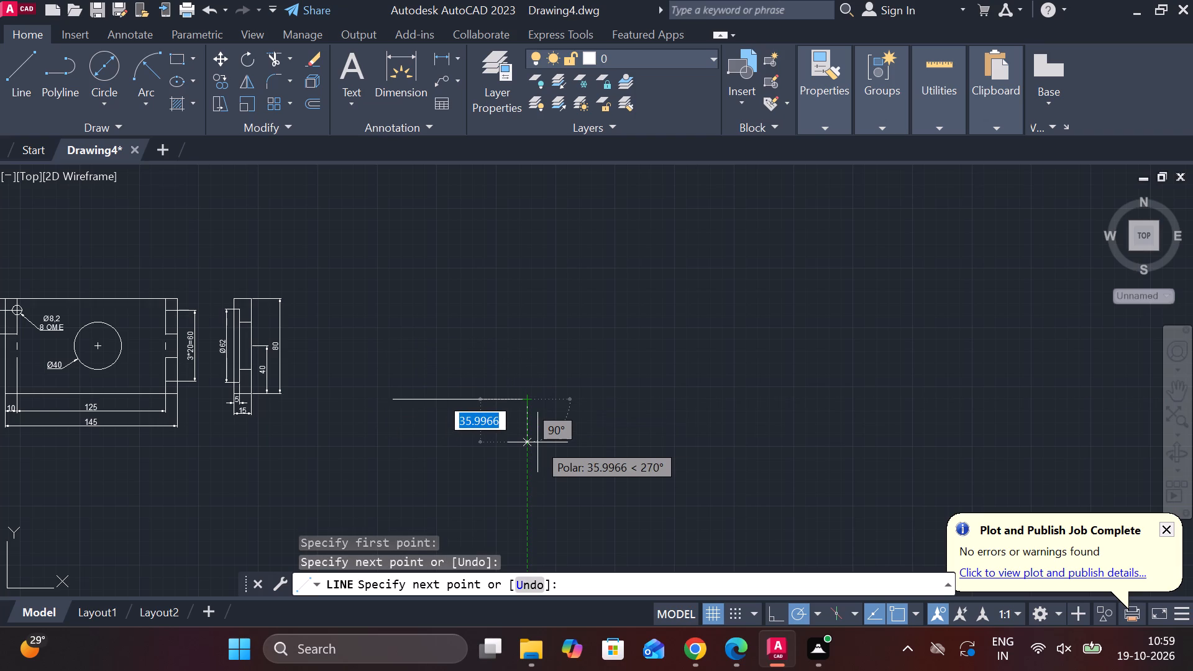
pyautogui.hotkey('ctrl', 'z')
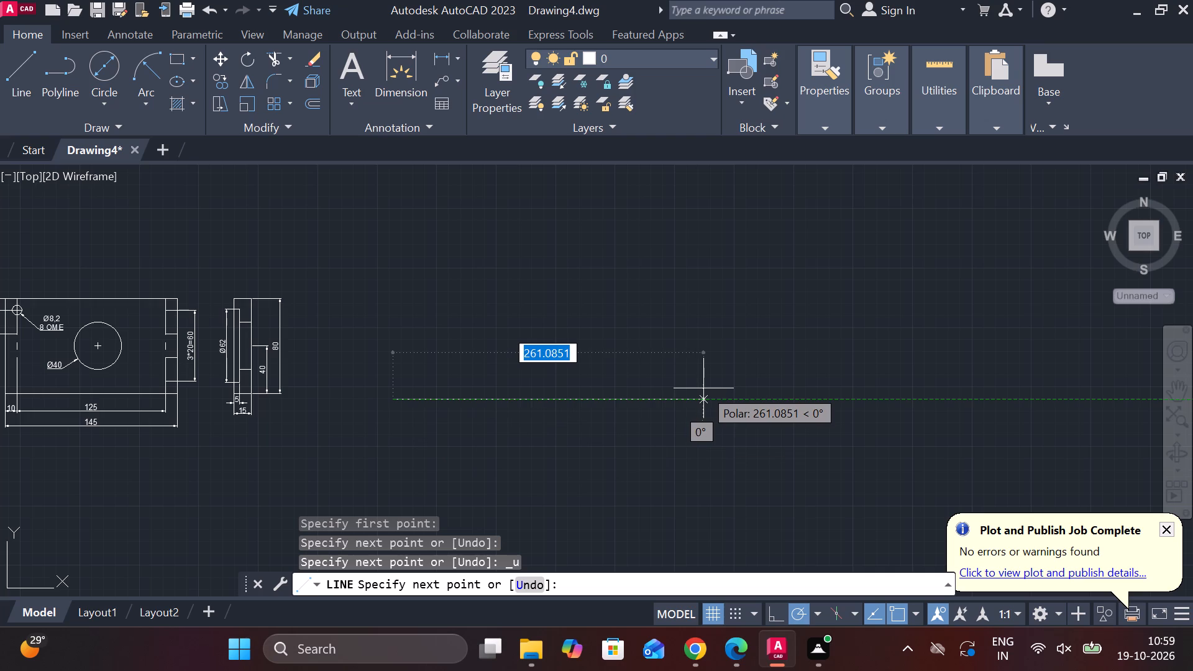
pyautogui.write('70')
pyautogui.press('Return')
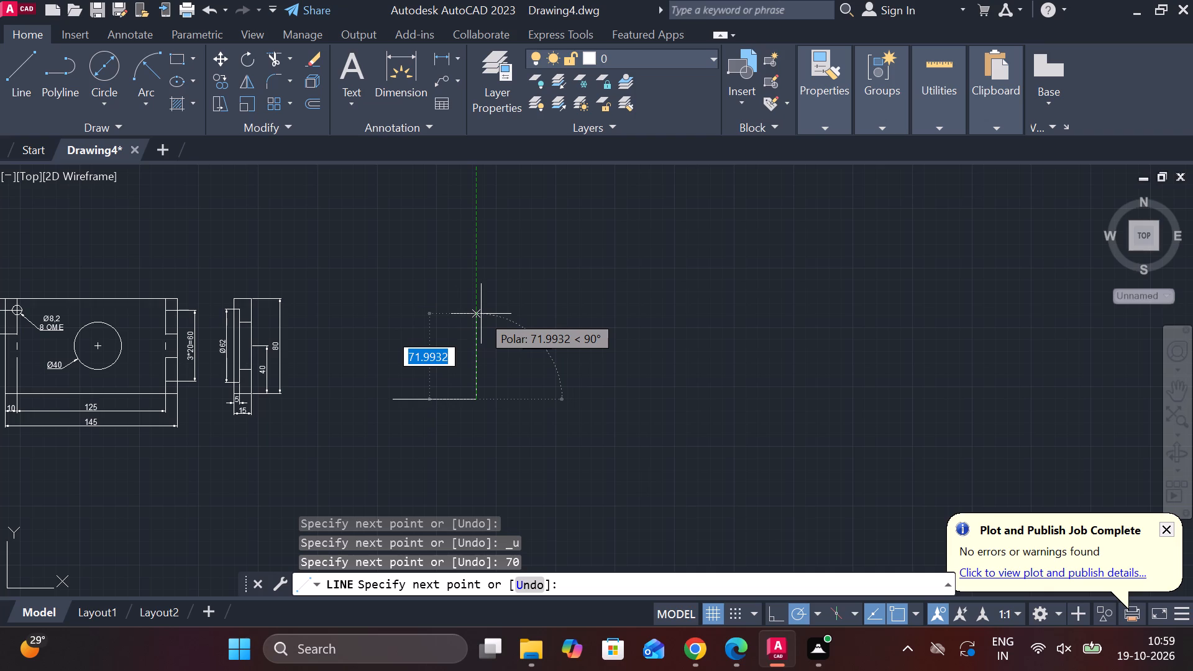
pyautogui.write('35')
pyautogui.press('Return')
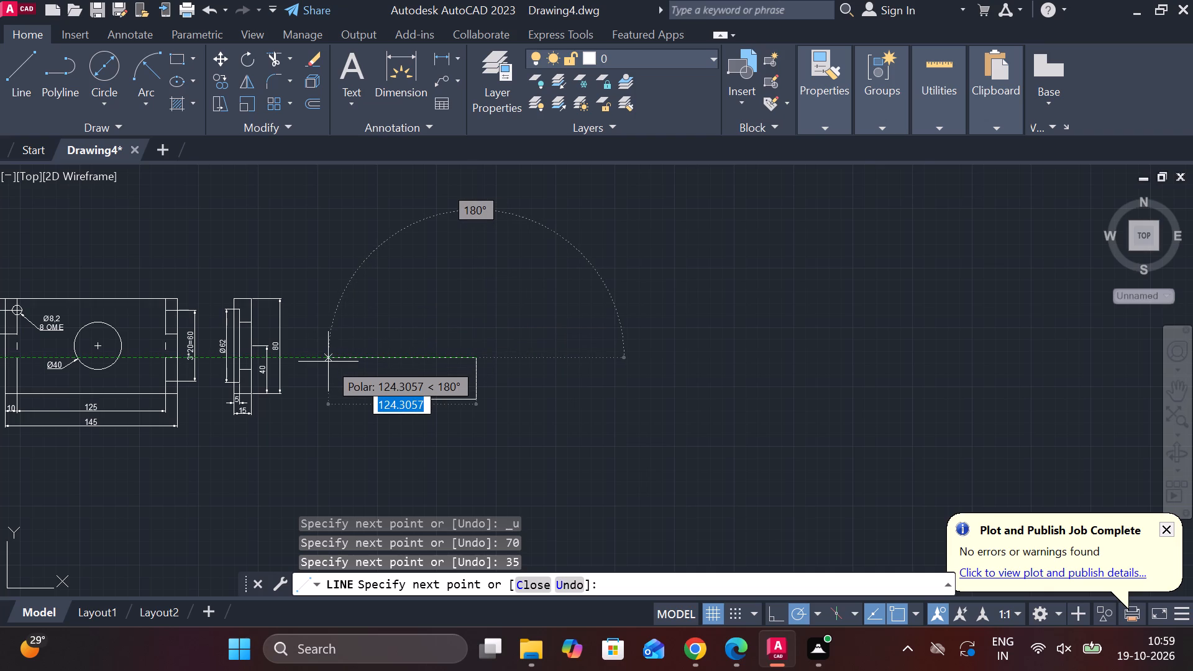
pyautogui.write('70')
pyautogui.press('Return')
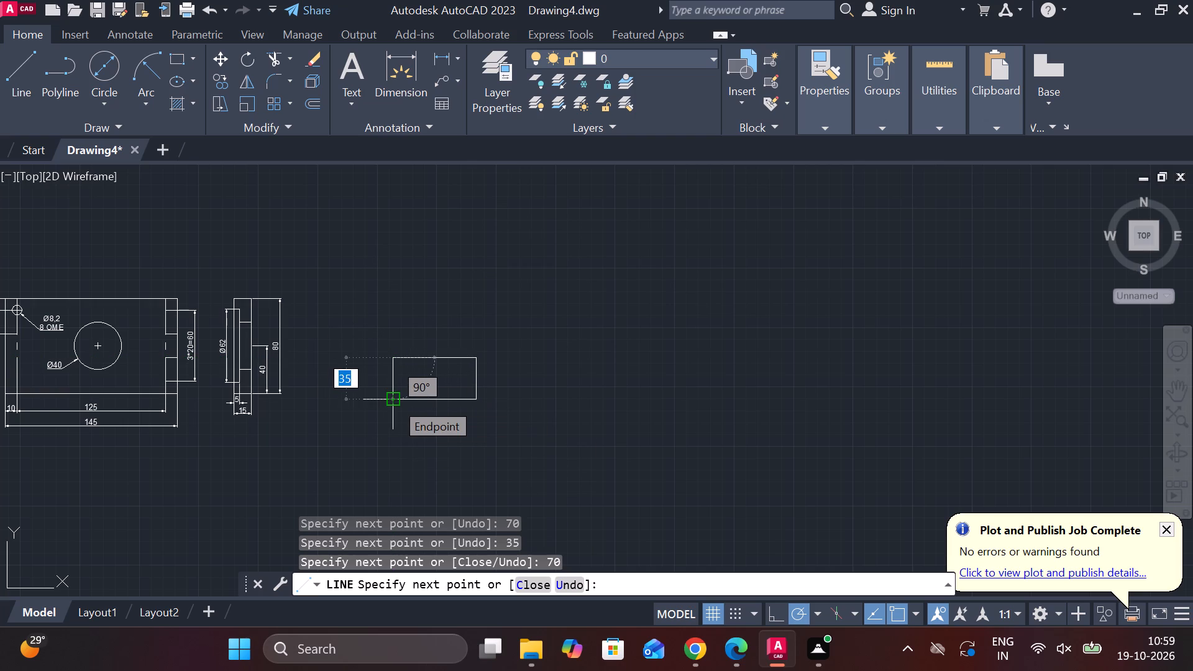
pyautogui.write('35')
pyautogui.press('Return')
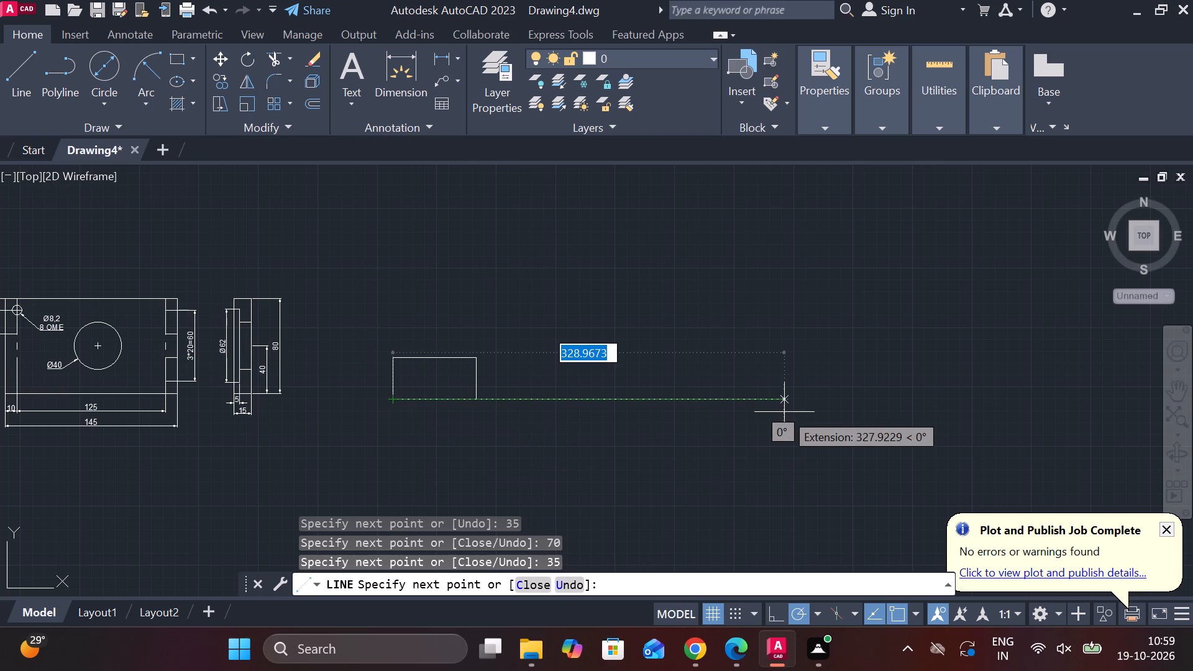
pyautogui.press('Escape')
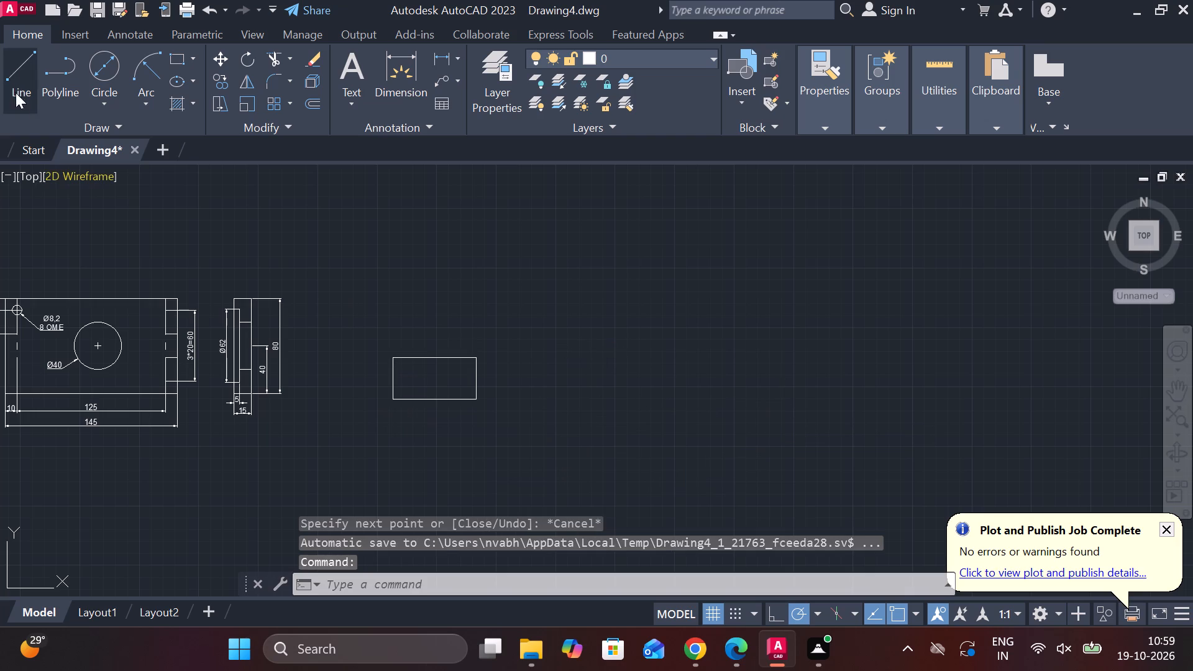
# Draw a diagonal line across the new rectangle from its upper-left corner to its lower-right corner.
pyautogui.click(25, 63)
pyautogui.scroll(1, 403, 388)
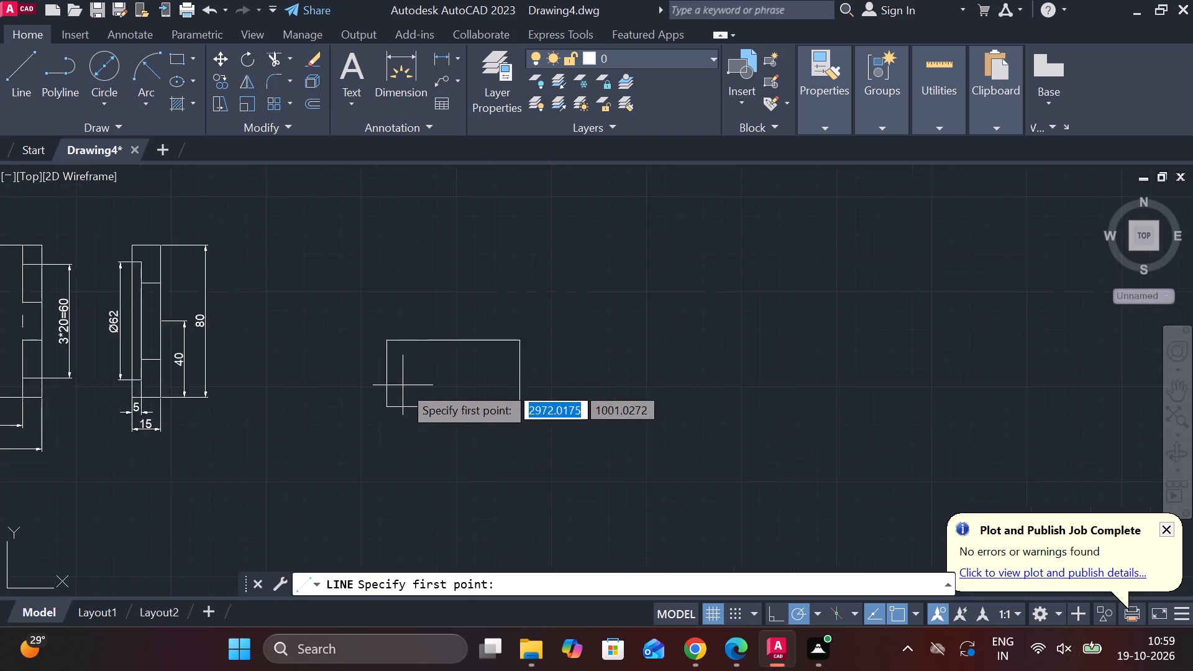
pyautogui.scroll(1, 403, 385)
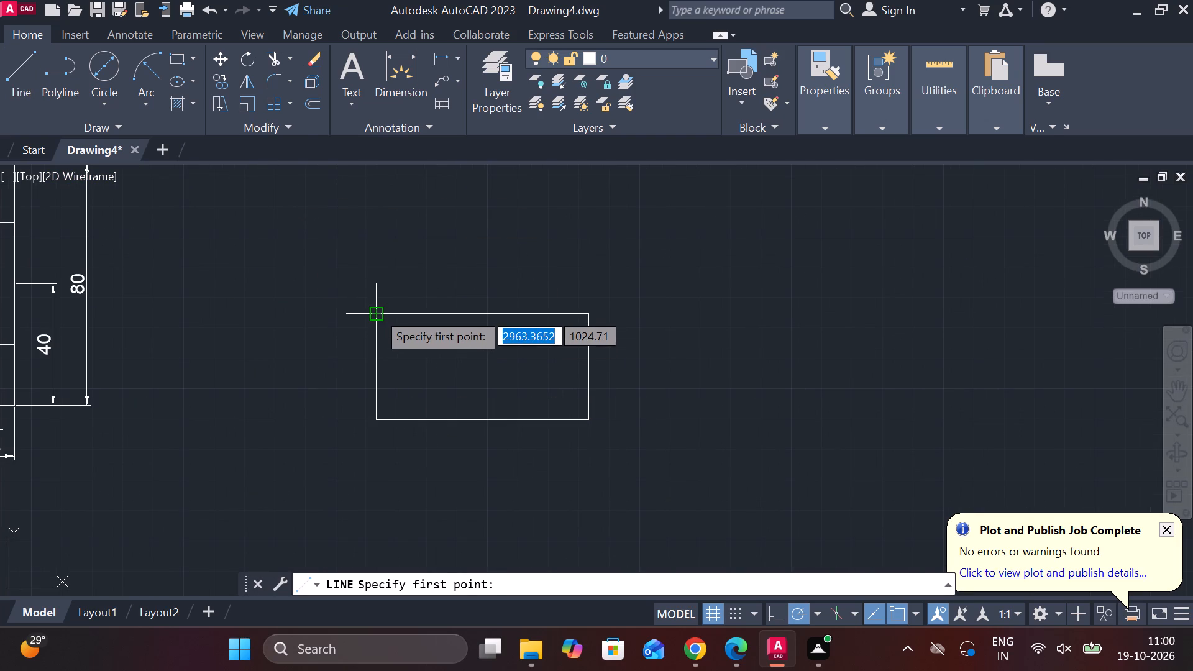
pyautogui.click(377, 311)
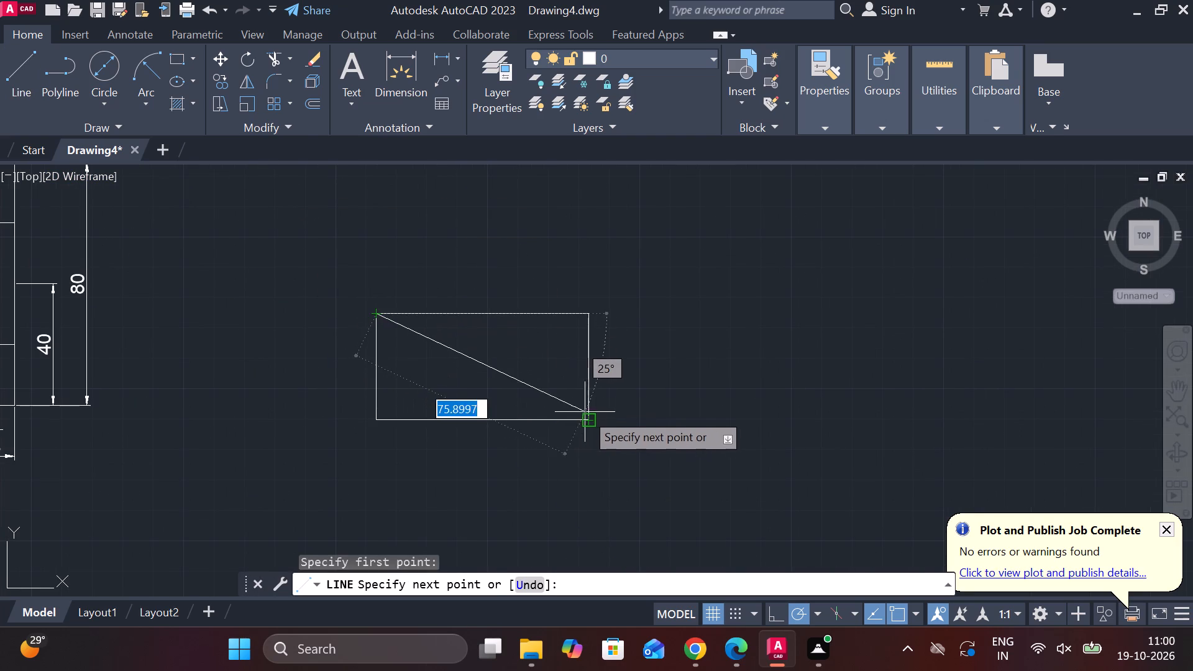
pyautogui.click(593, 422)
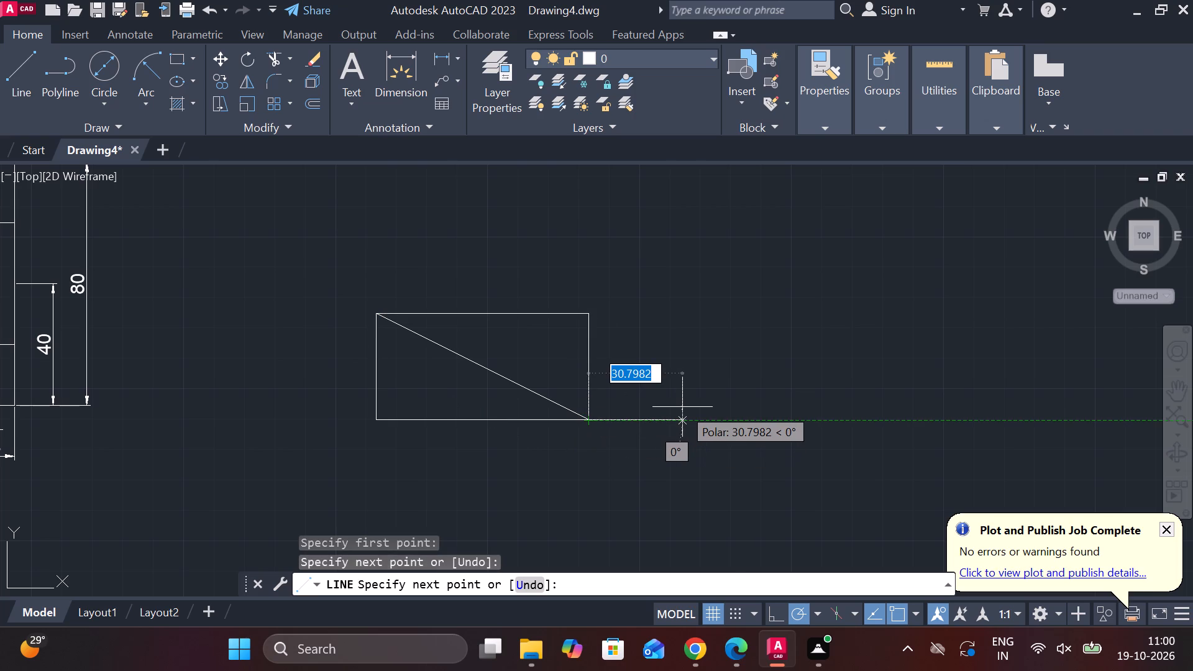
pyautogui.press('Escape')
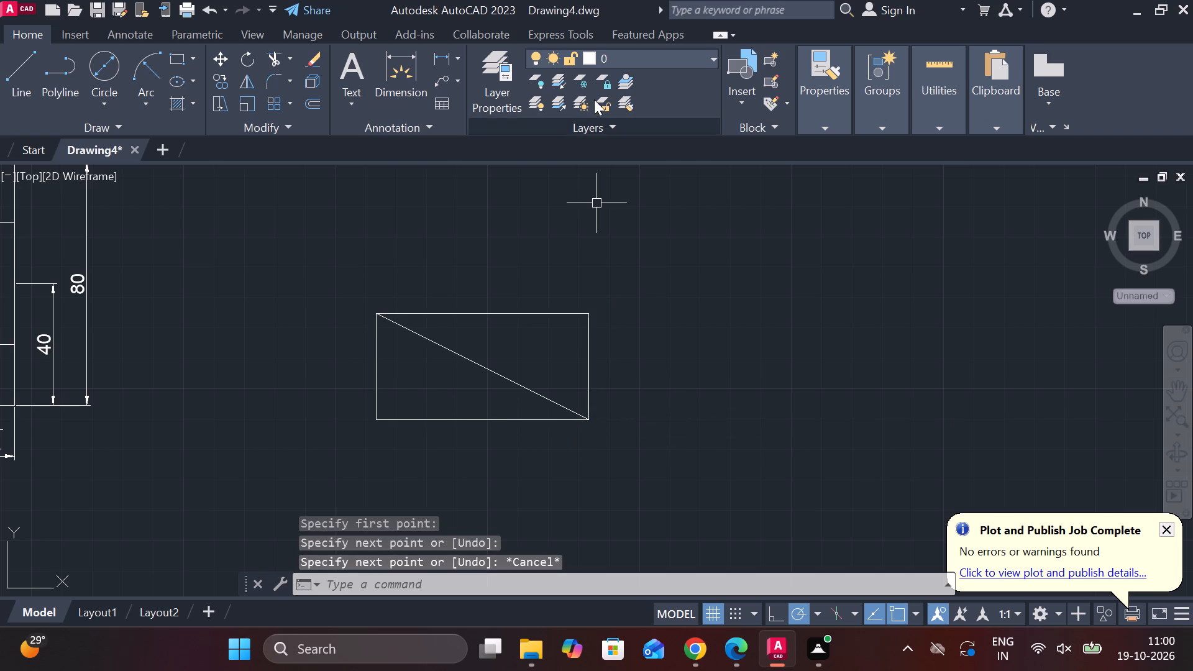
# Trim away all four sides of the rectangle, keeping only the diagonal line.
pyautogui.click(272, 50)
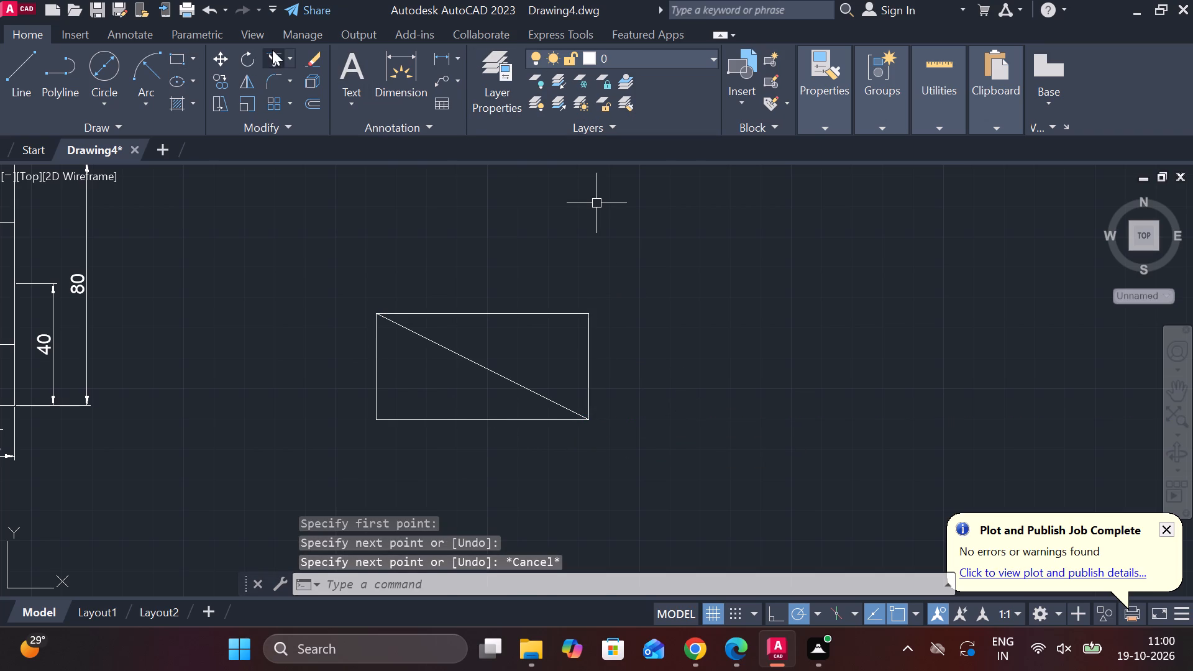
pyautogui.click(500, 311)
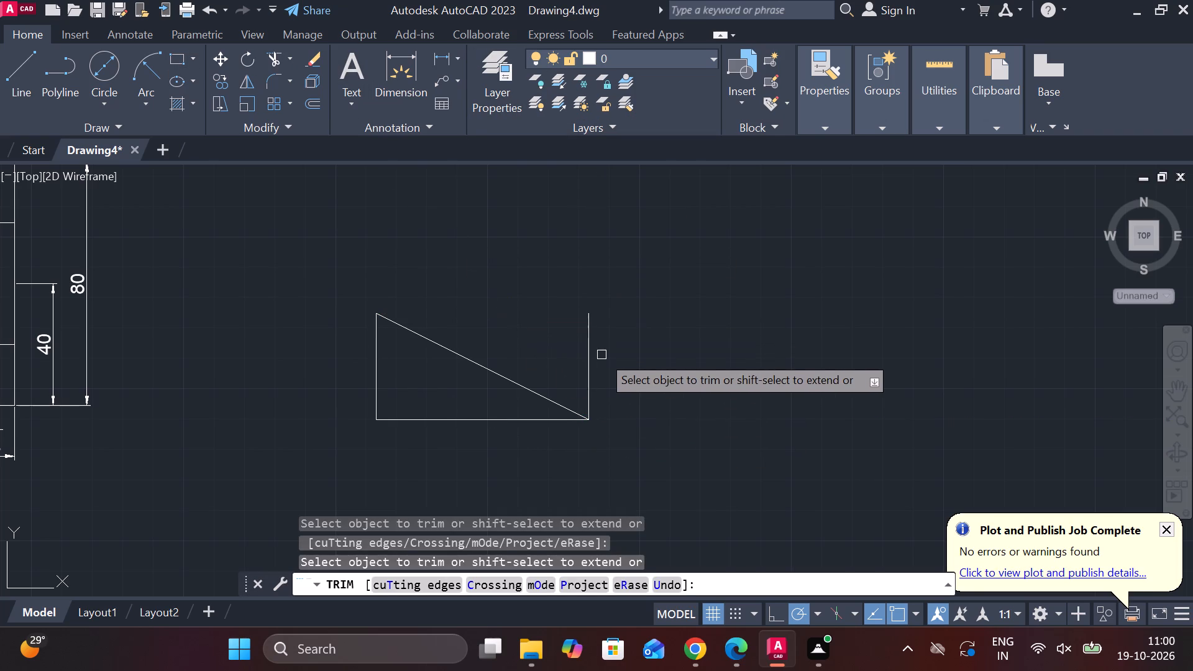
pyautogui.click(588, 363)
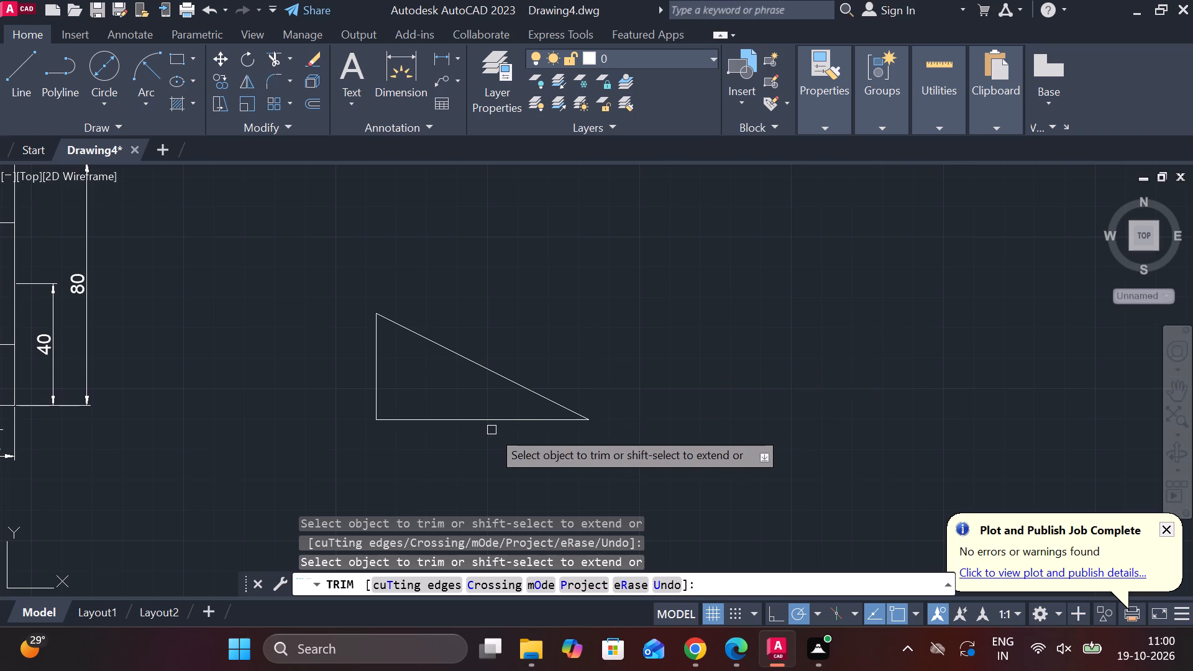
pyautogui.click(499, 424)
pyautogui.click(373, 393)
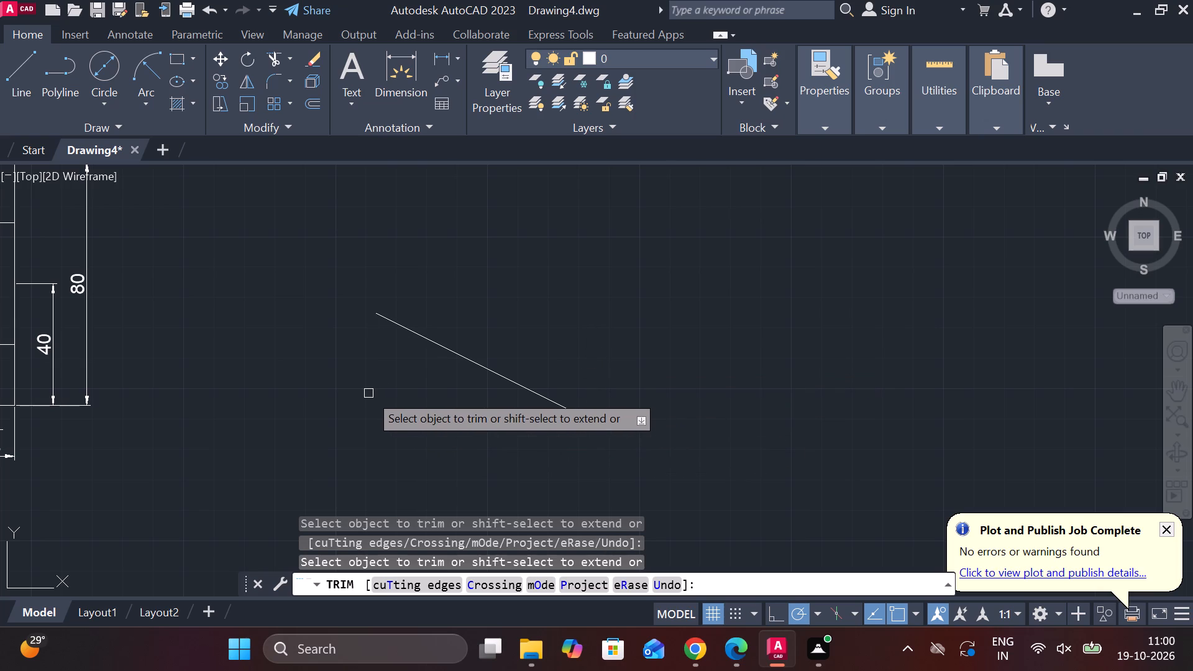
pyautogui.press('Escape')
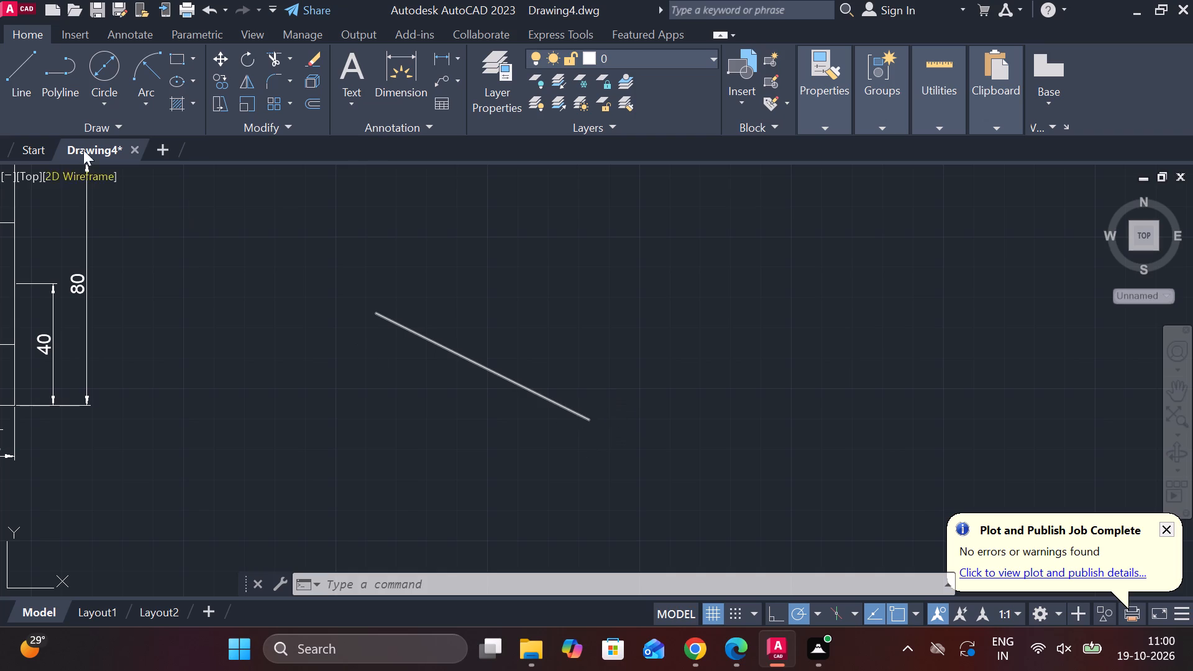
# Draw connected lines from the diagonal's lower end, 60 right, 155 up and 130 left, closing down onto the diagonal's upper end.
pyautogui.click(12, 69)
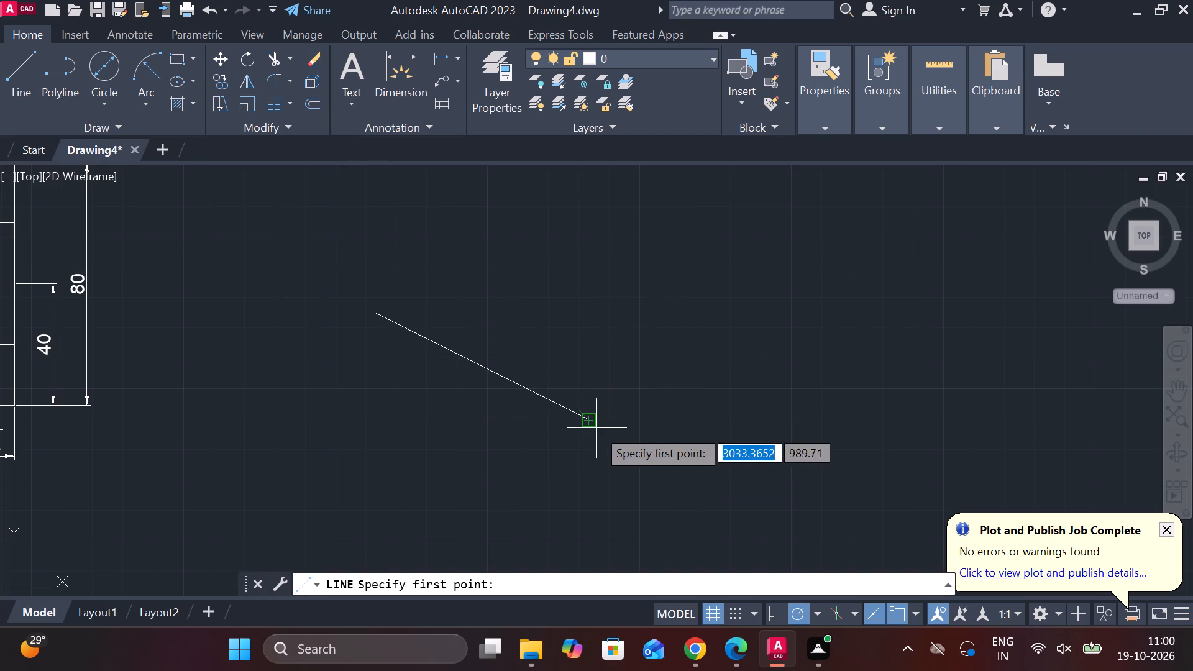
pyautogui.click(587, 419)
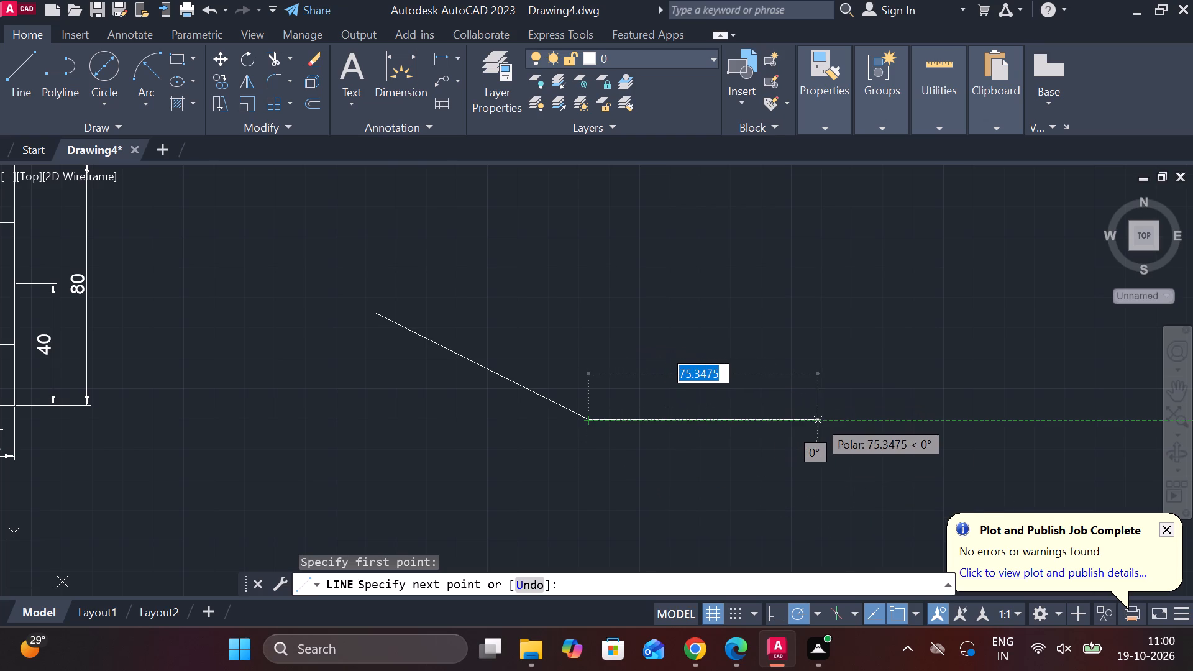
pyautogui.write('60')
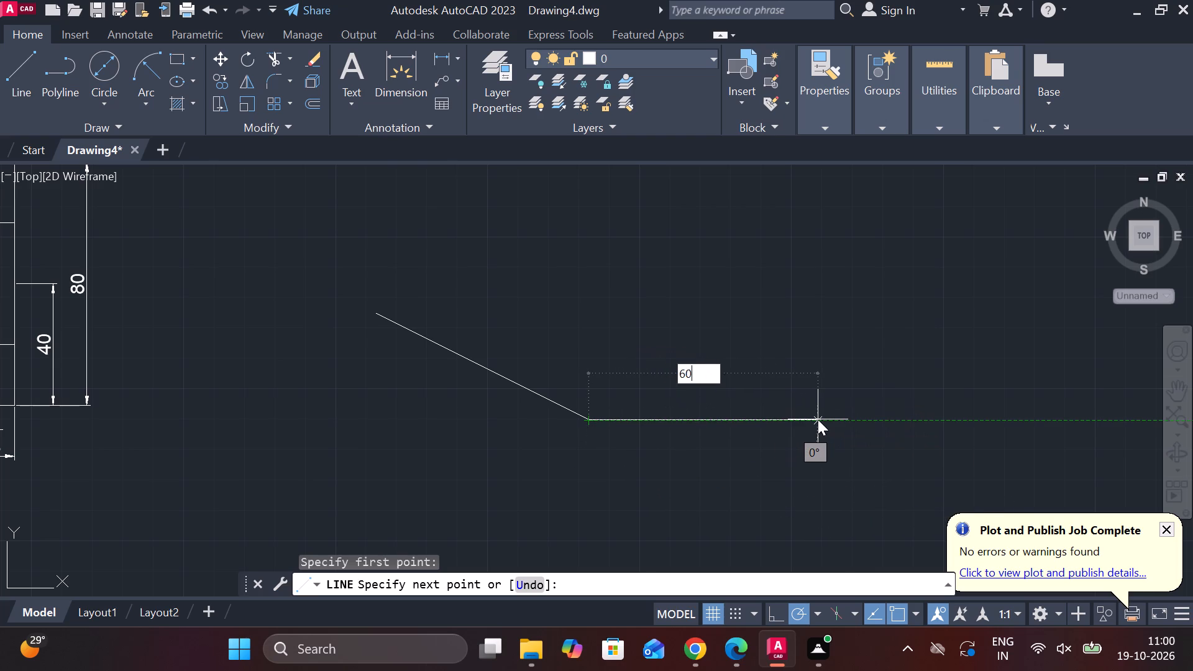
pyautogui.press('Return')
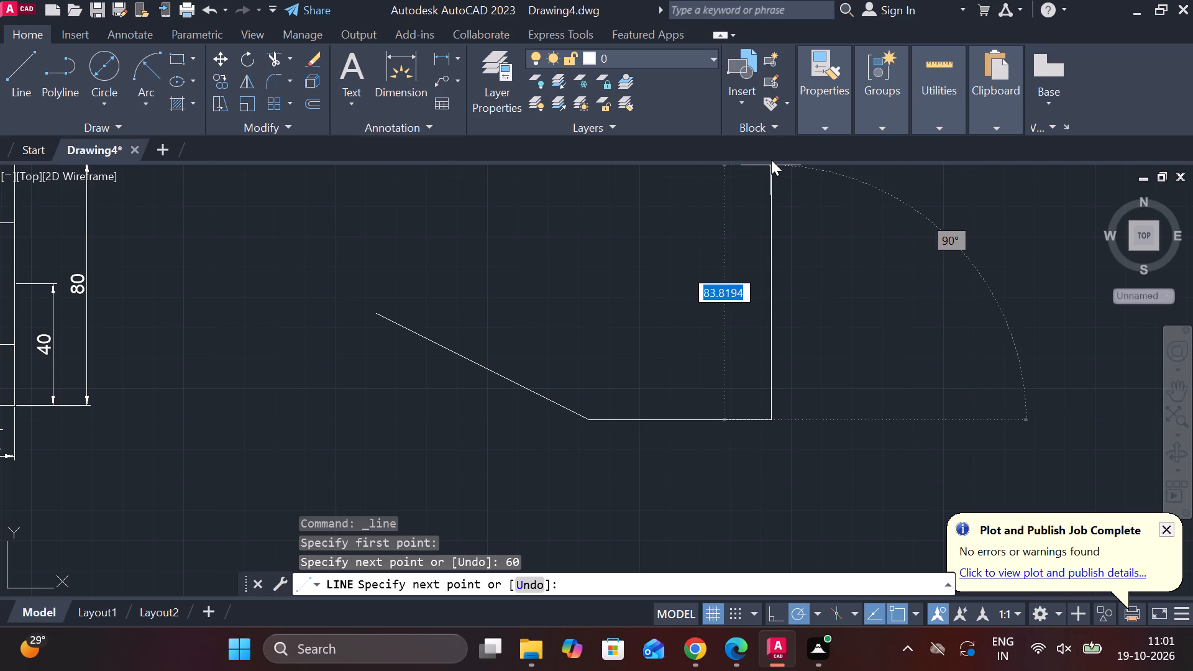
pyautogui.press('1')
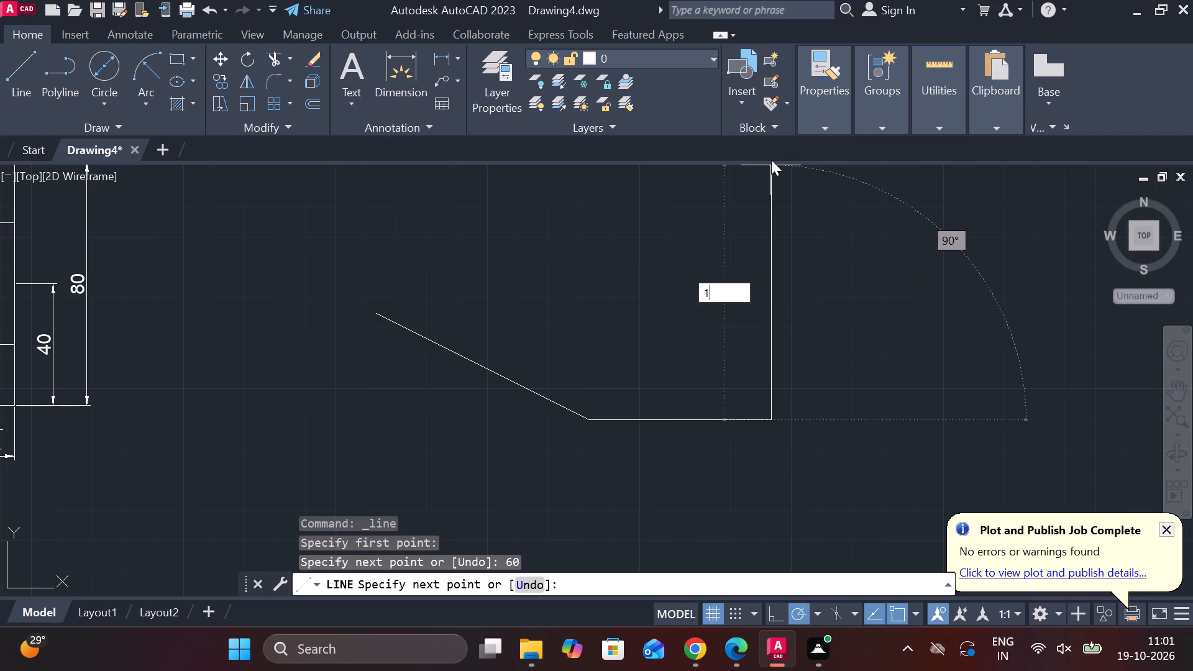
pyautogui.write('55')
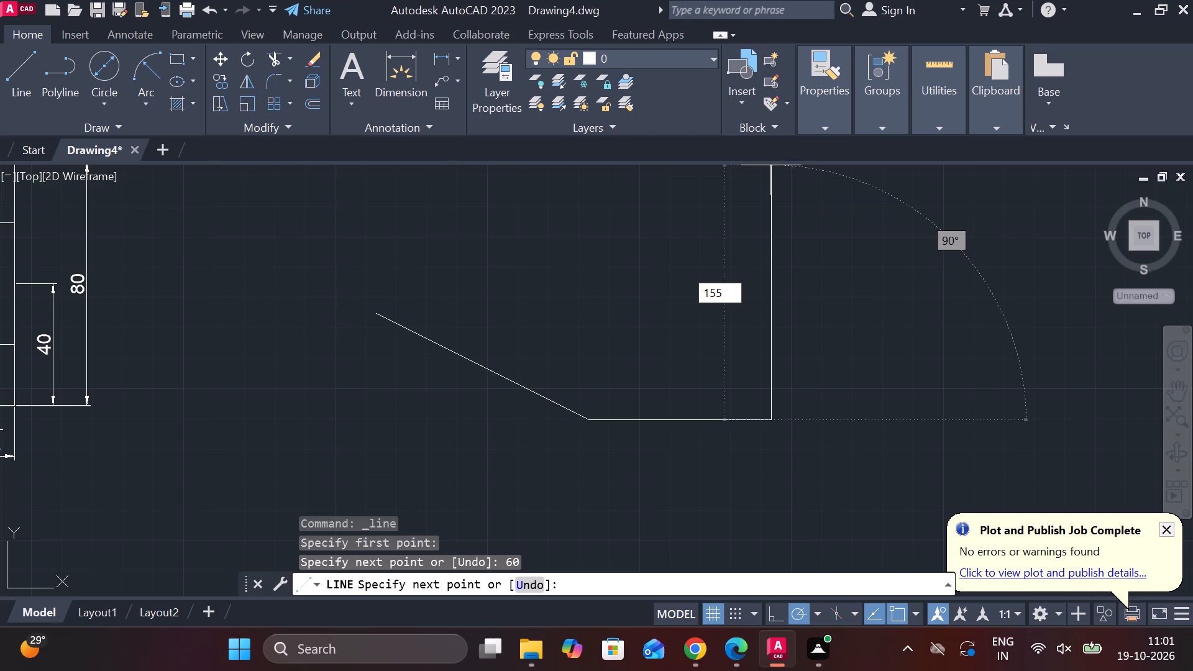
pyautogui.press('Return')
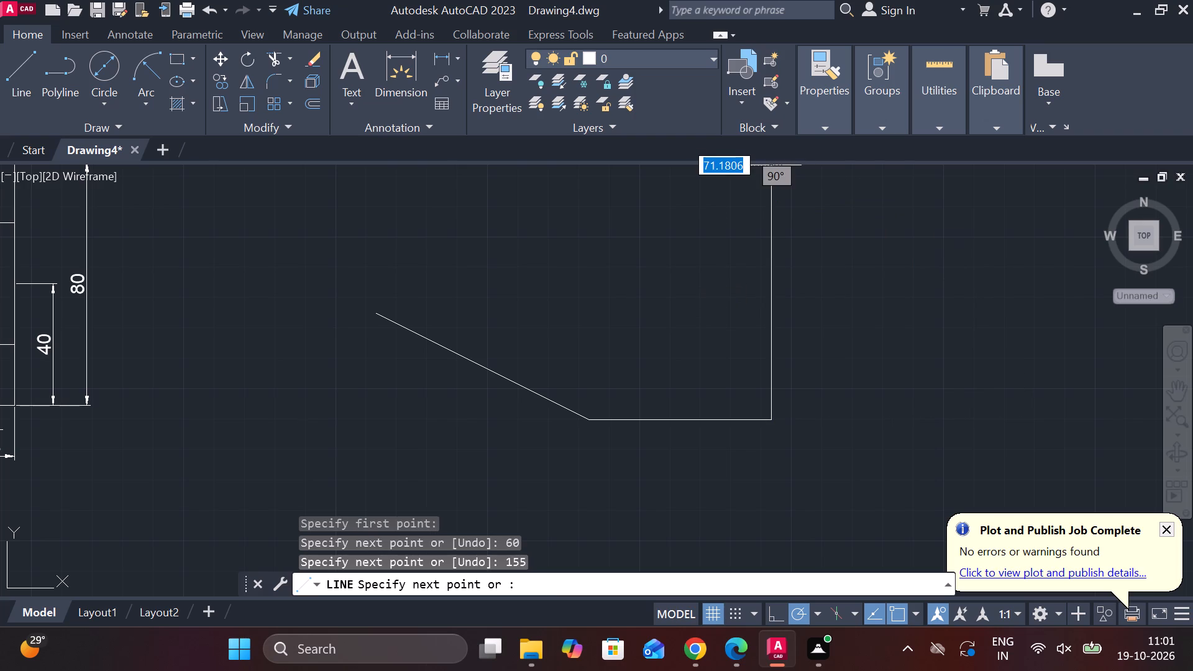
pyautogui.scroll(-3, 597, 332)
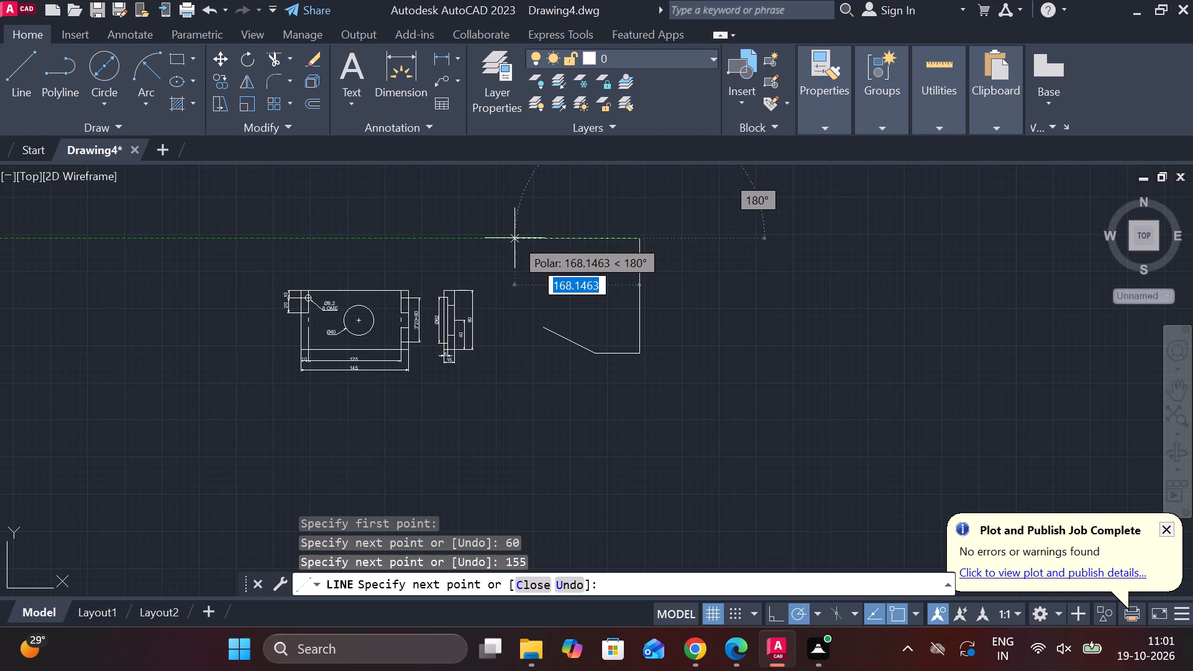
pyautogui.write('130')
pyautogui.press('Return')
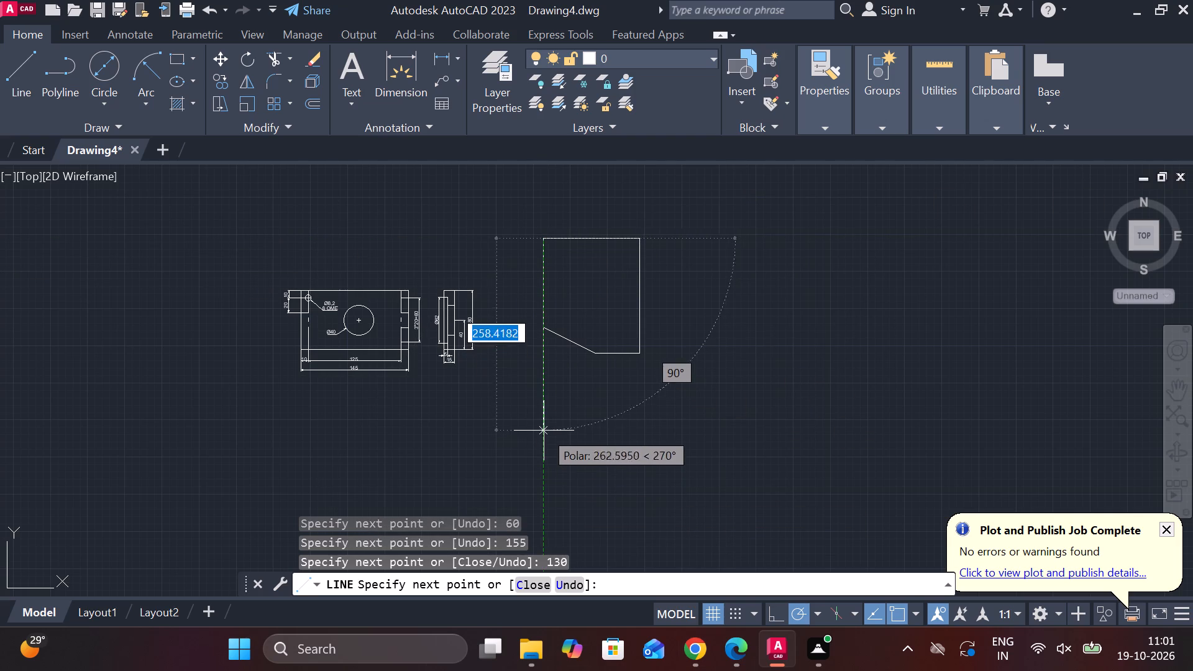
pyautogui.click(549, 326)
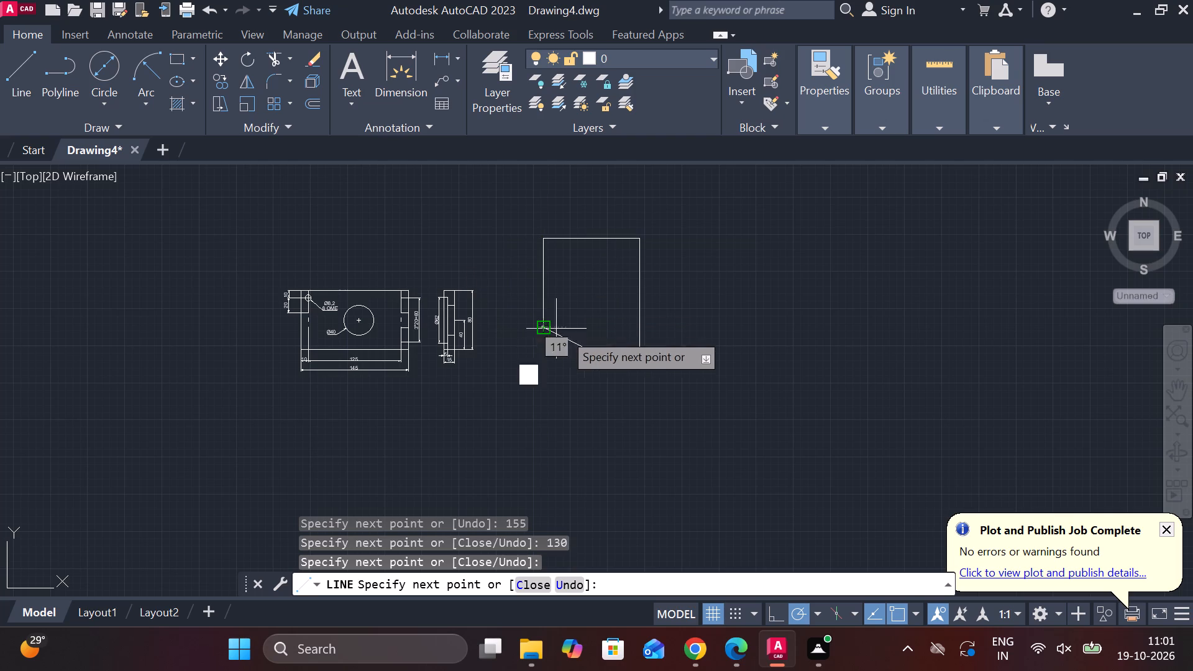
pyautogui.press('Escape')
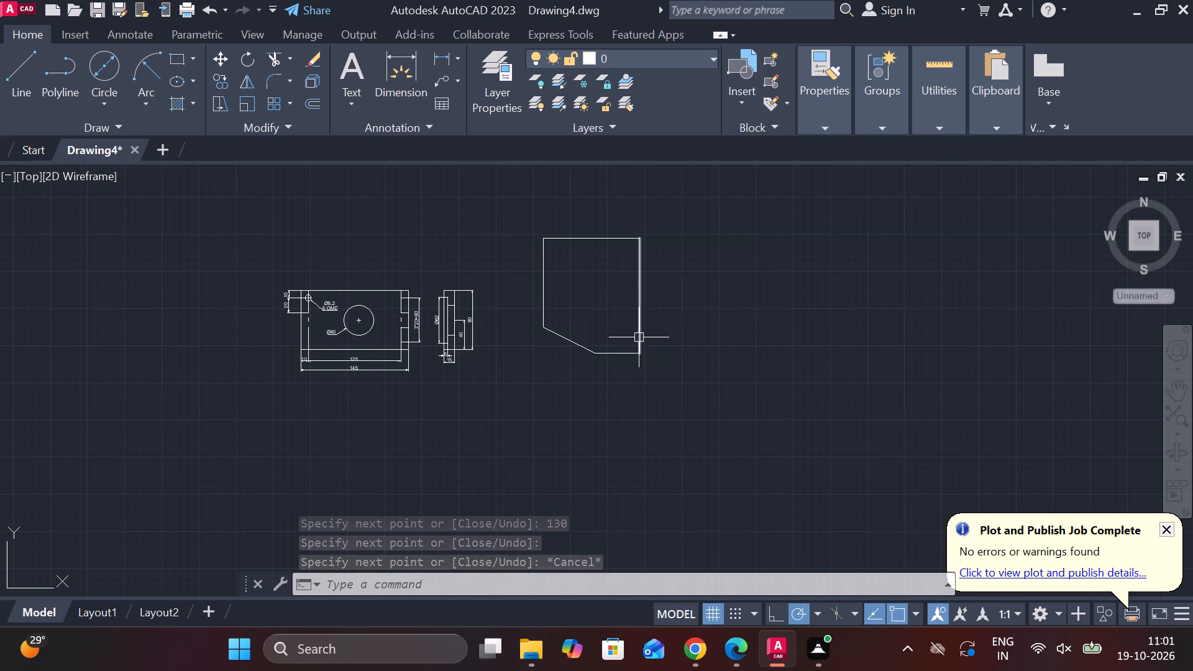
# Draw a line 50 up from the new outline's lower-right corner, continuing diagonally to its upper-left corner.
pyautogui.scroll(3, 639, 354)
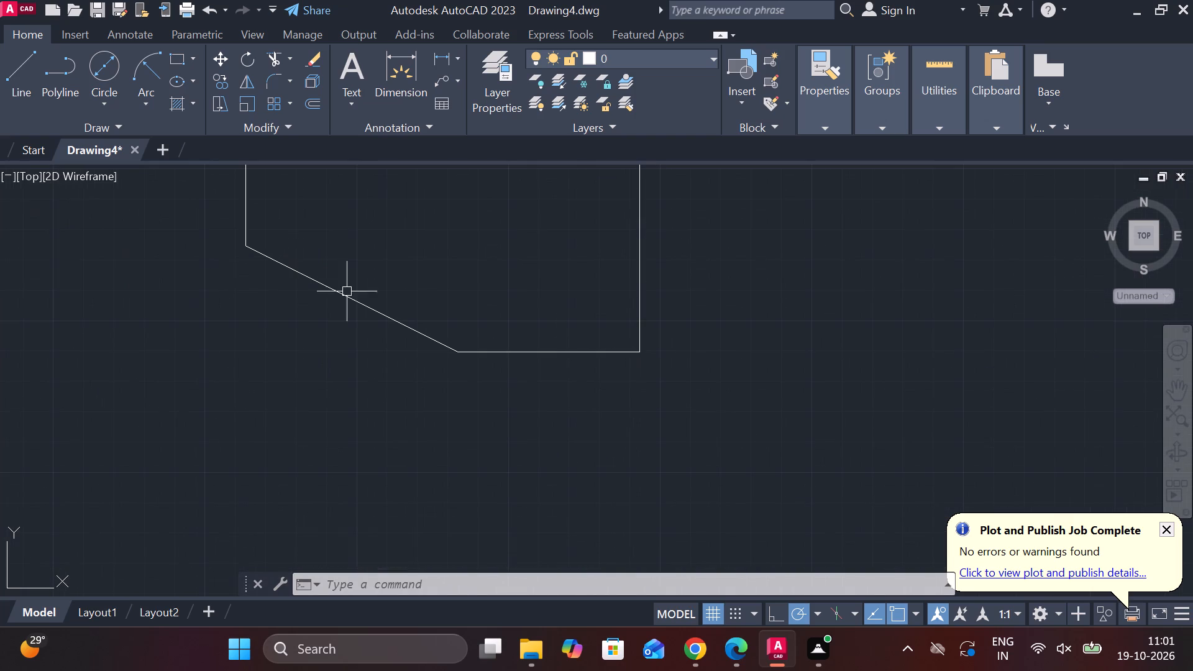
pyautogui.click(19, 66)
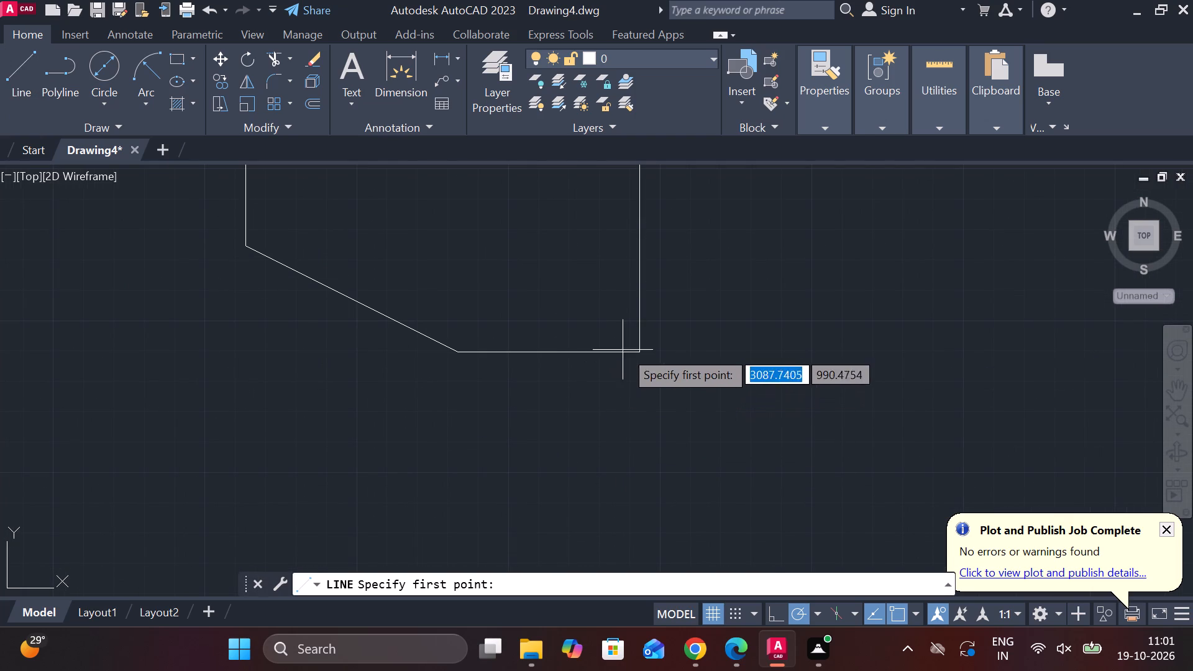
pyautogui.click(638, 349)
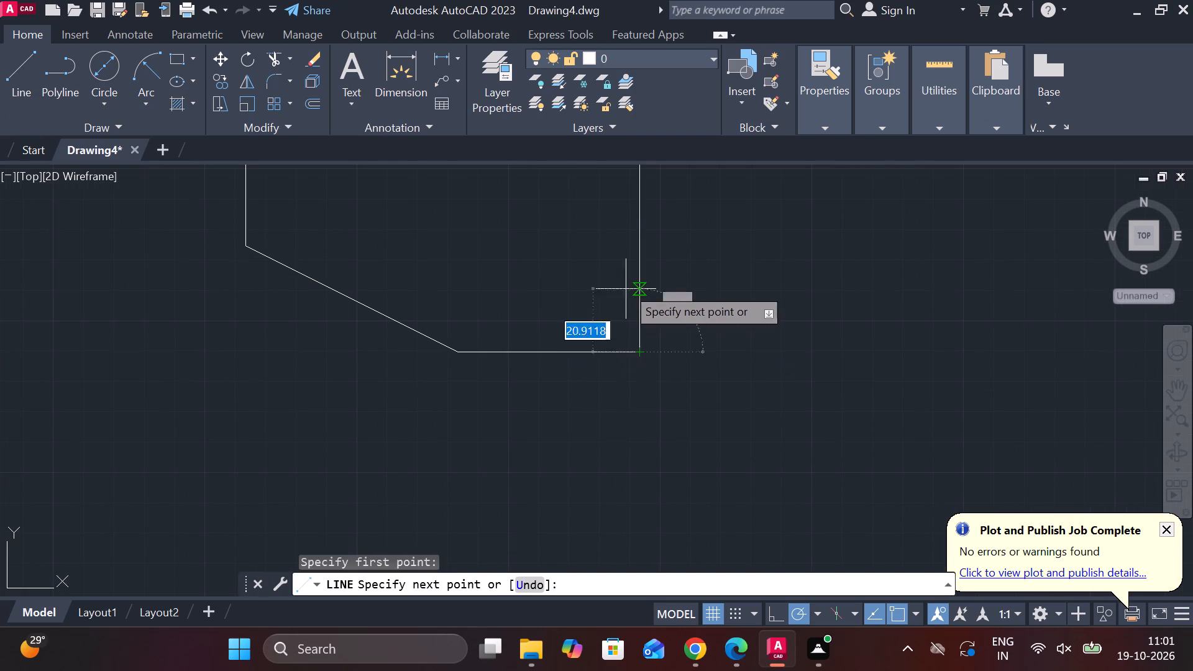
pyautogui.scroll(-3, 642, 196)
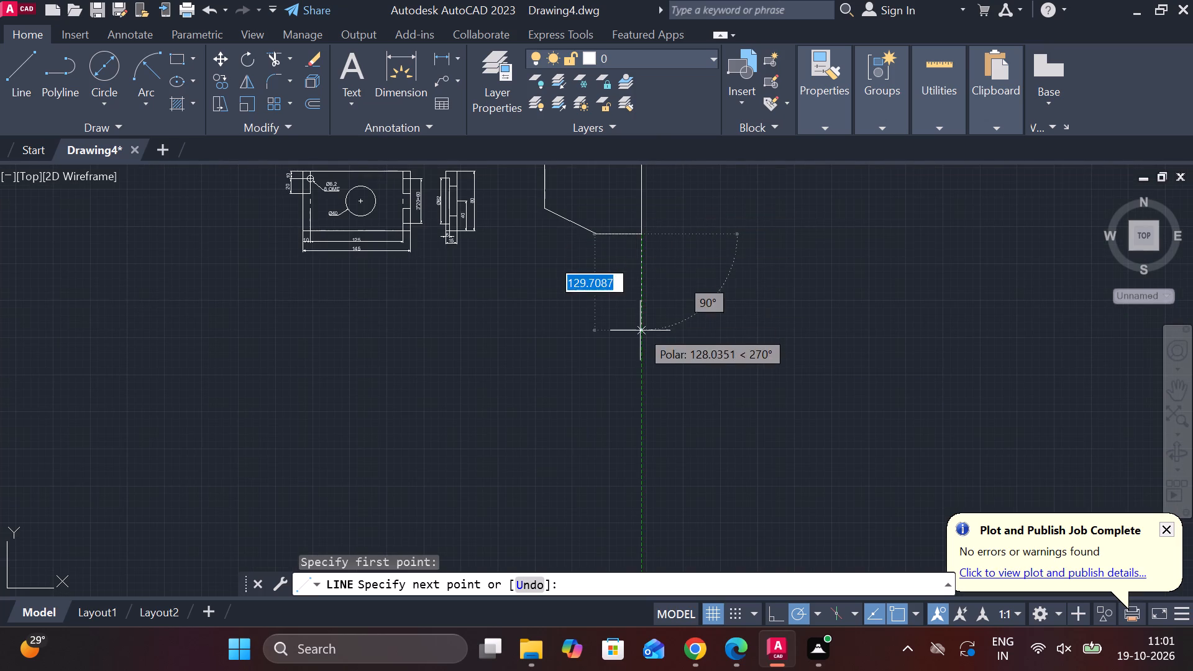
pyautogui.scroll(-2, 641, 357)
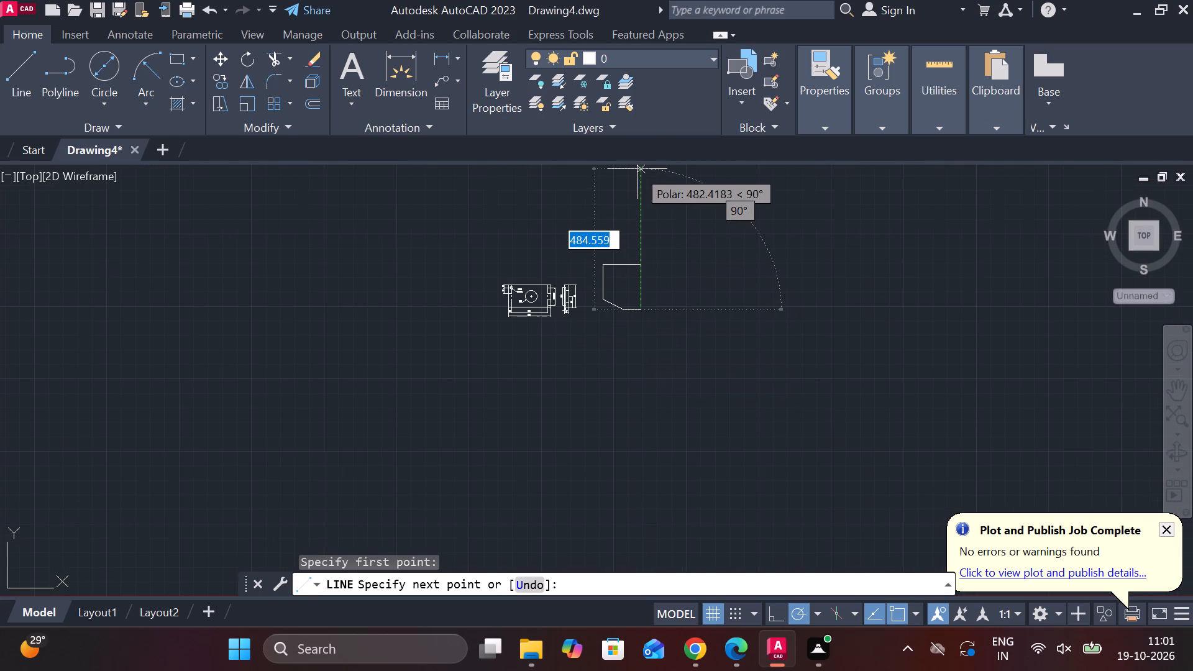
pyautogui.write('50')
pyautogui.press('Return')
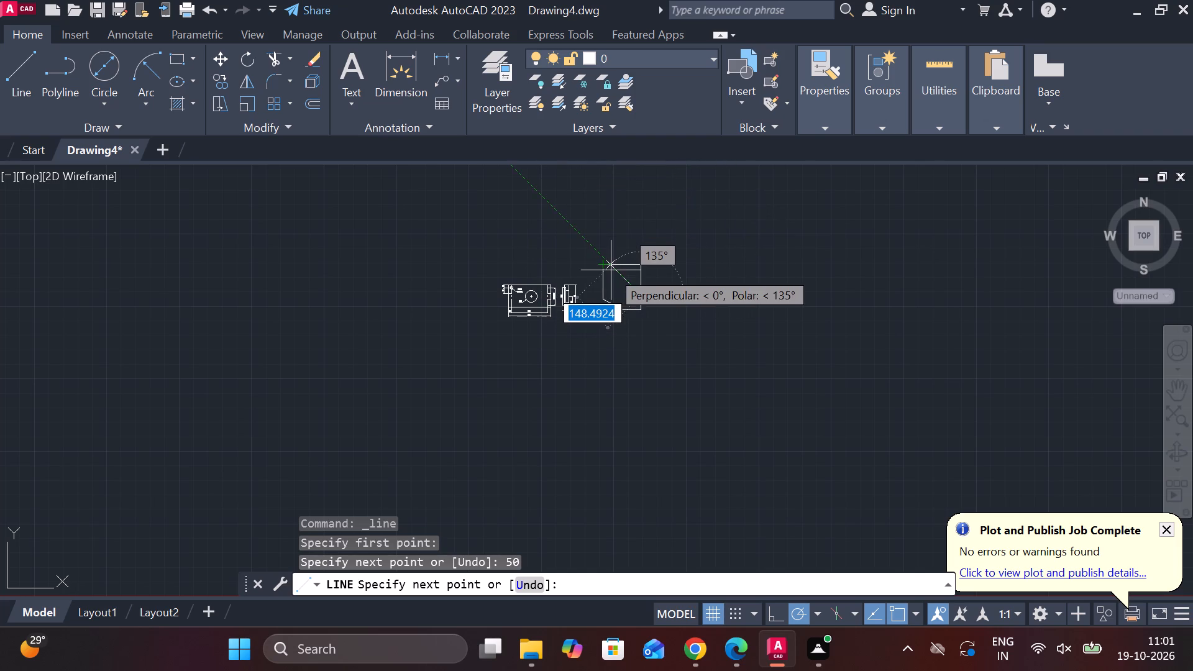
pyautogui.scroll(2, 608, 265)
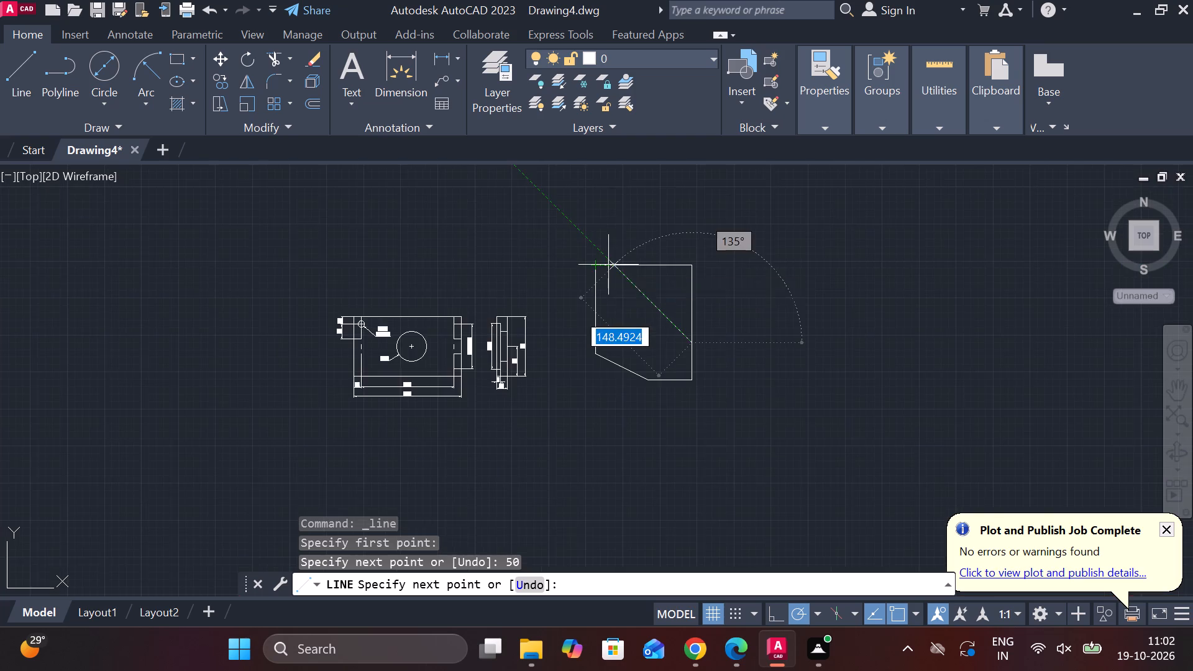
pyautogui.scroll(3, 608, 265)
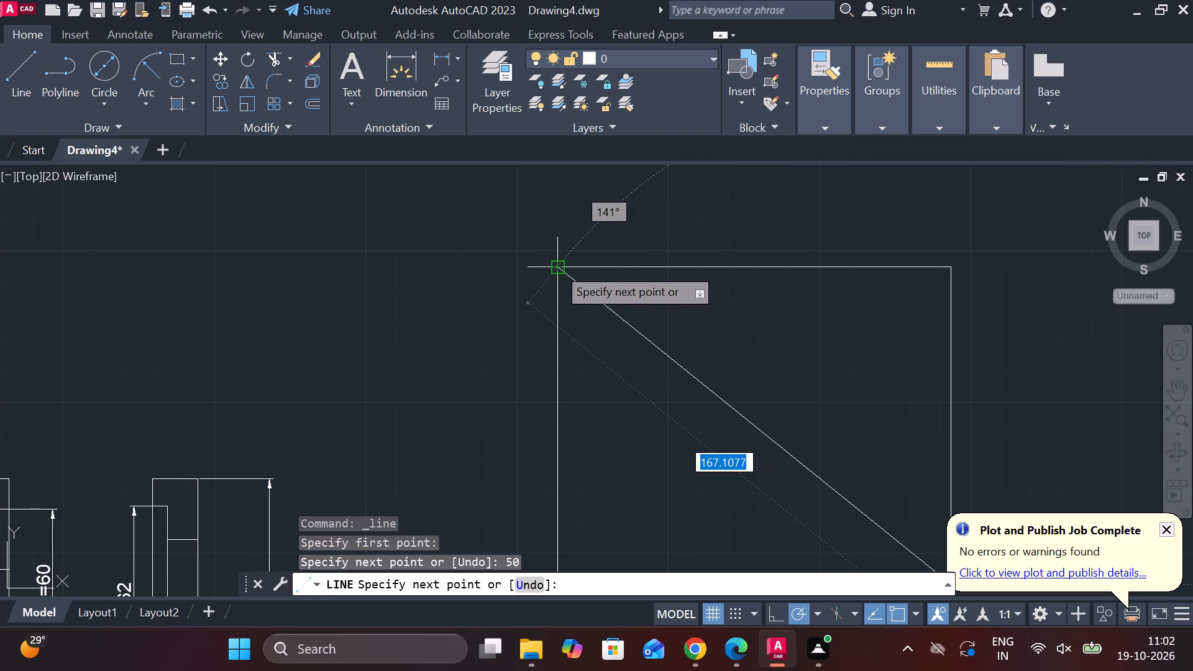
pyautogui.click(557, 267)
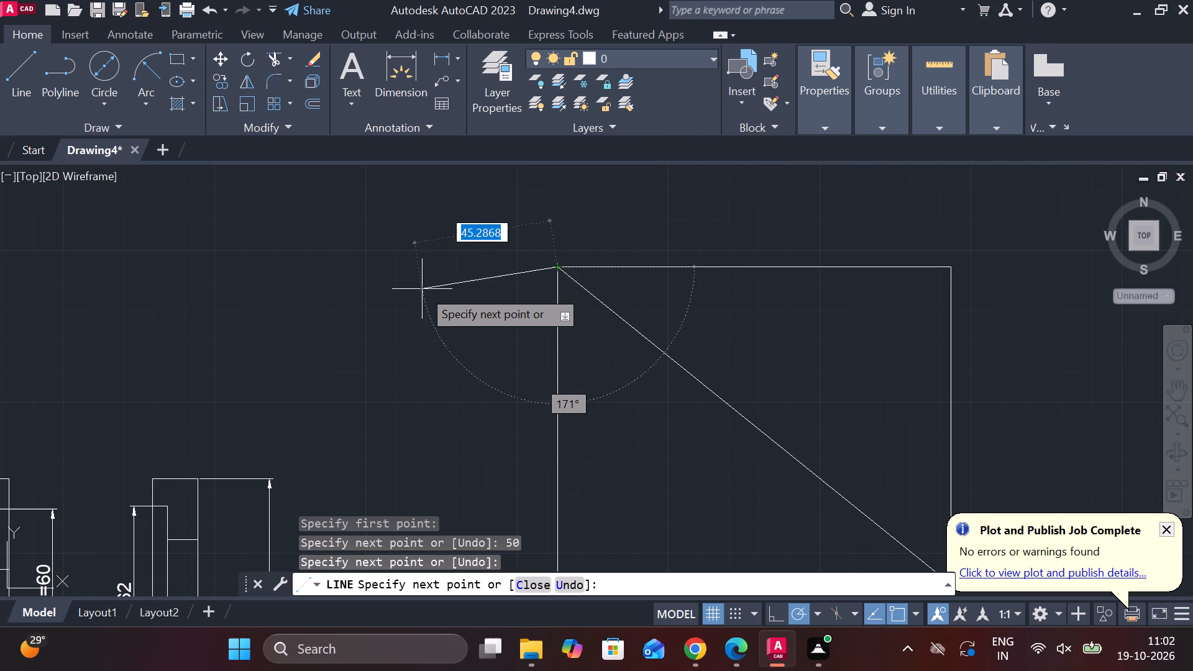
pyautogui.press('Escape')
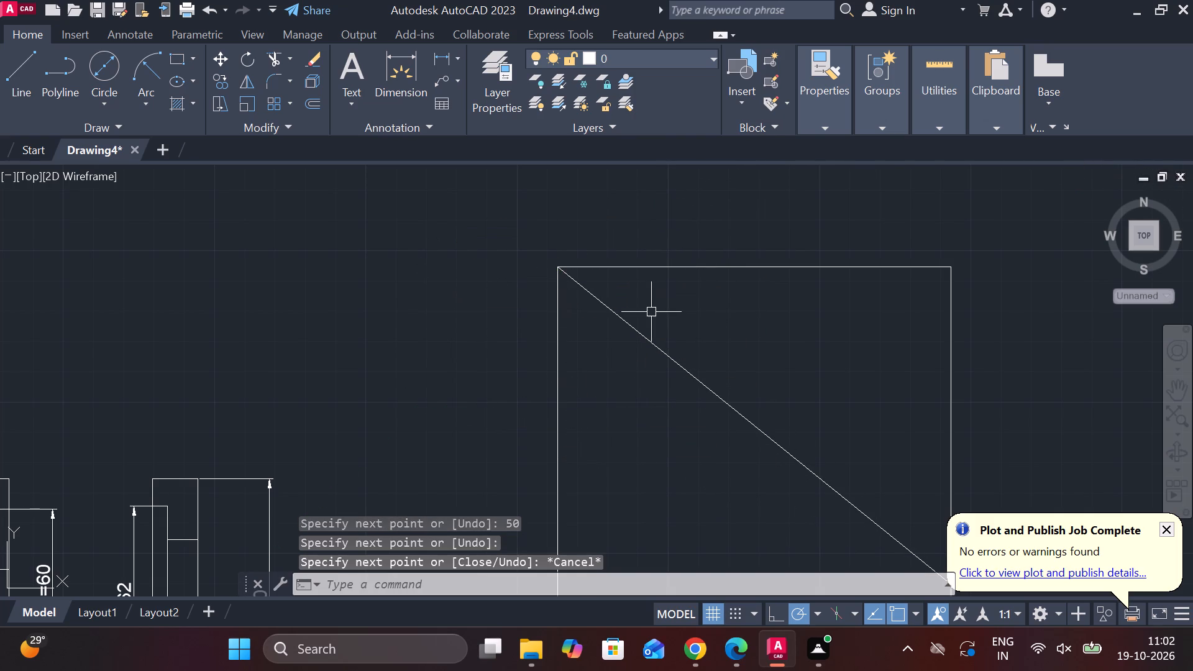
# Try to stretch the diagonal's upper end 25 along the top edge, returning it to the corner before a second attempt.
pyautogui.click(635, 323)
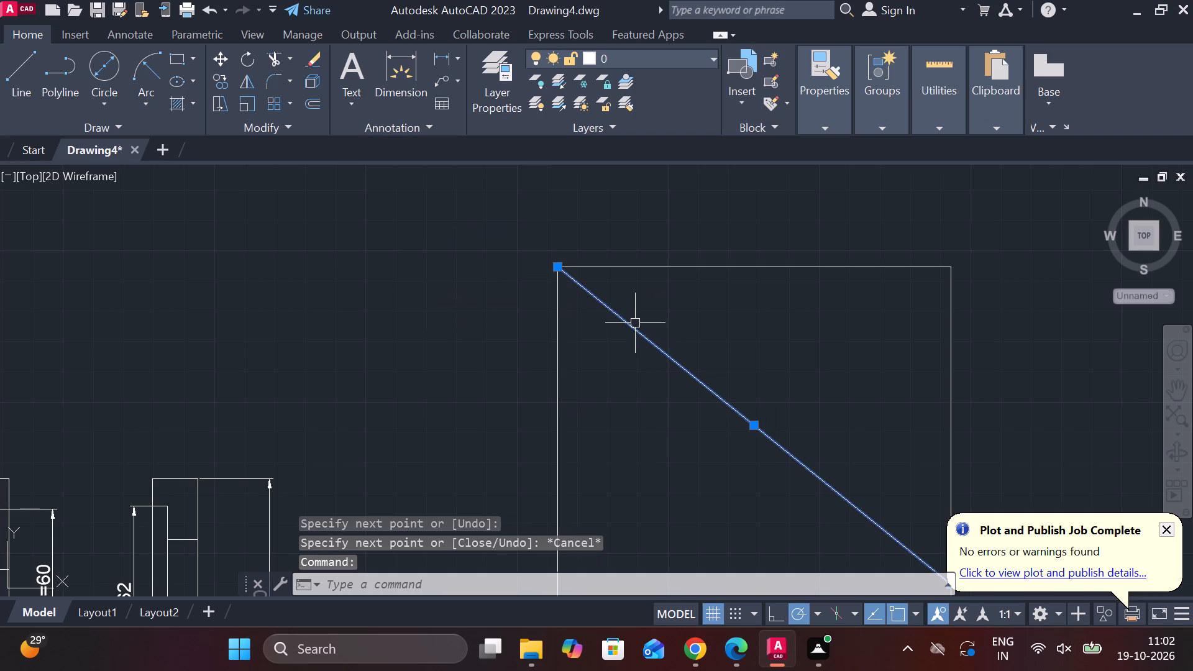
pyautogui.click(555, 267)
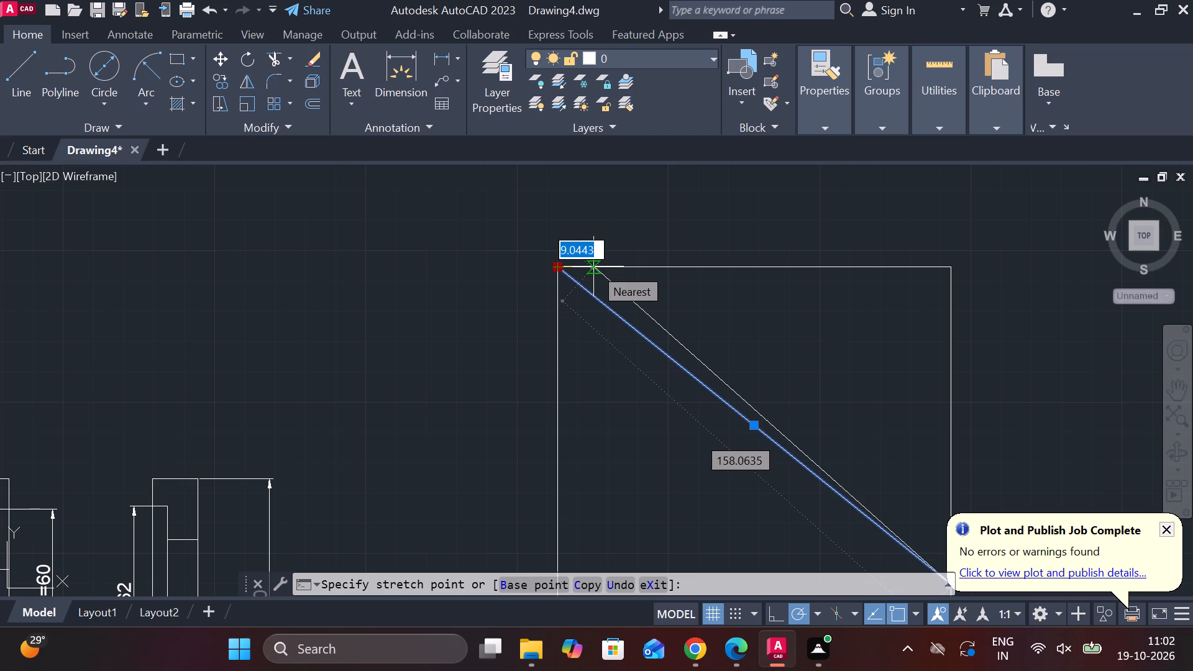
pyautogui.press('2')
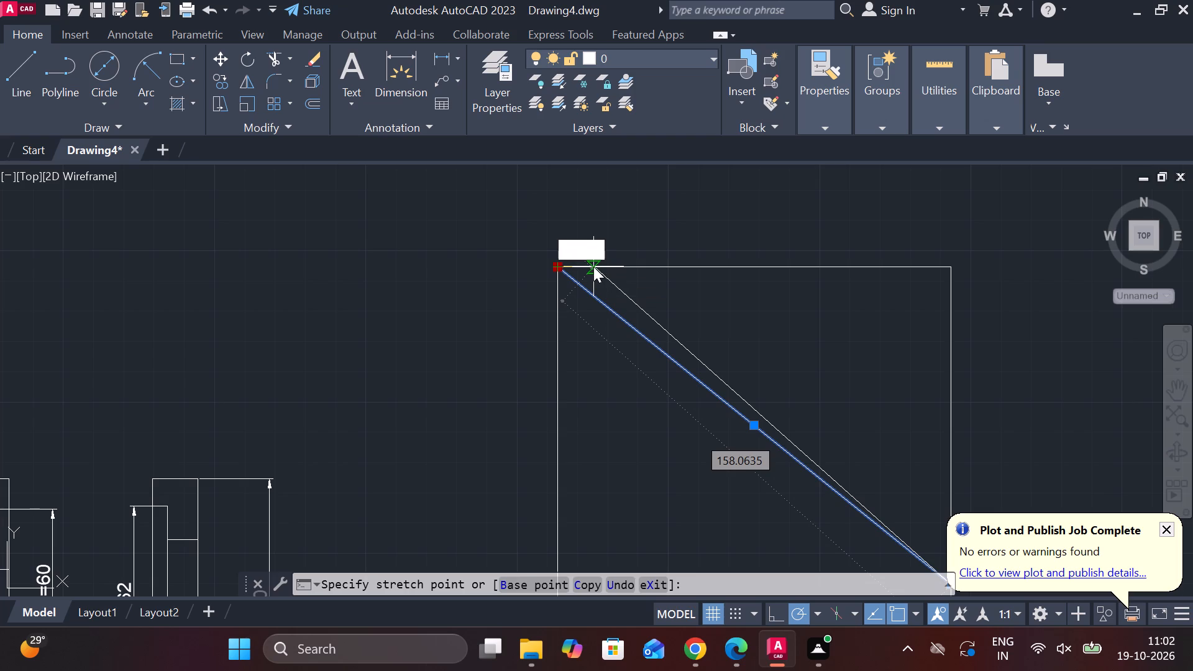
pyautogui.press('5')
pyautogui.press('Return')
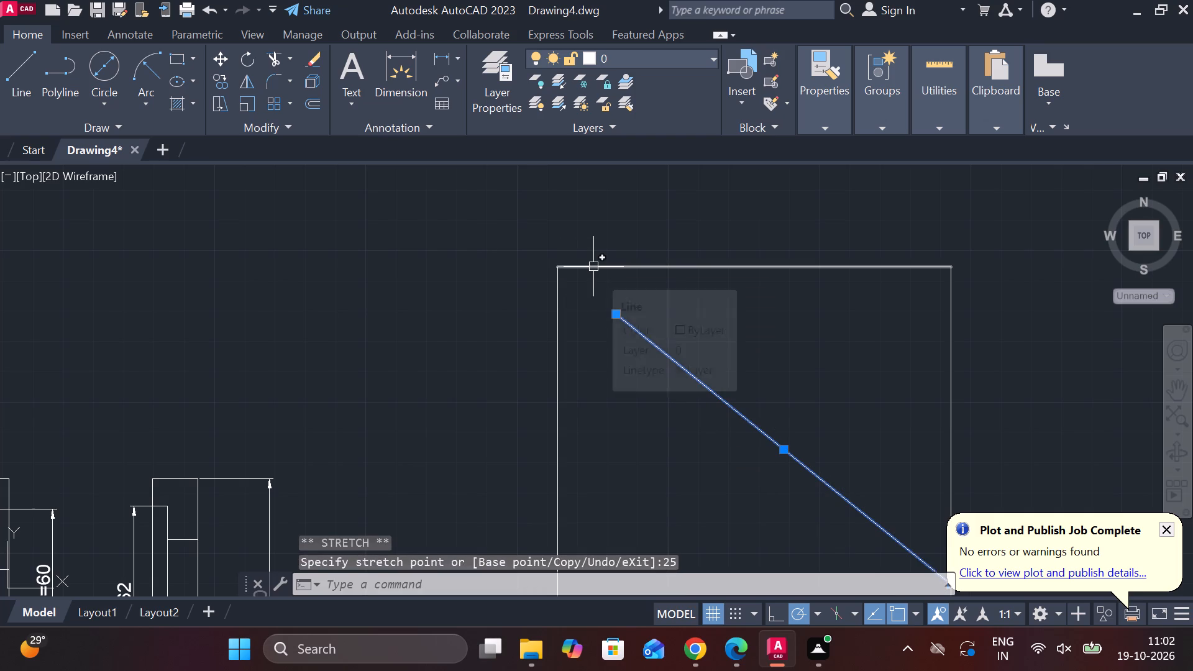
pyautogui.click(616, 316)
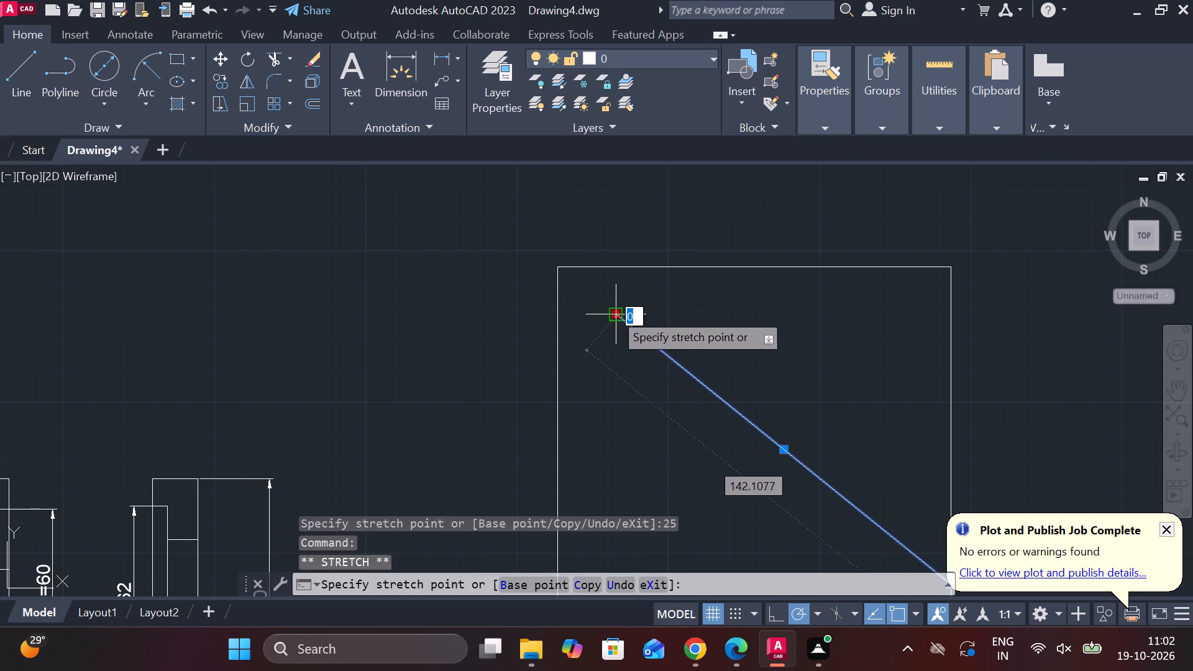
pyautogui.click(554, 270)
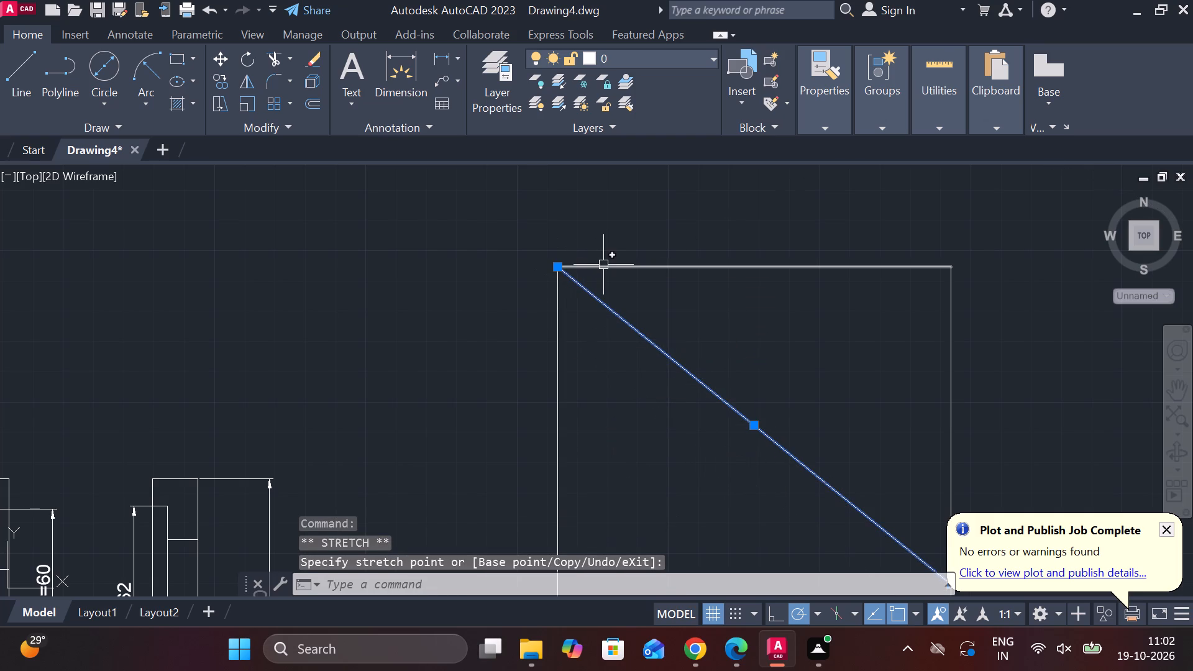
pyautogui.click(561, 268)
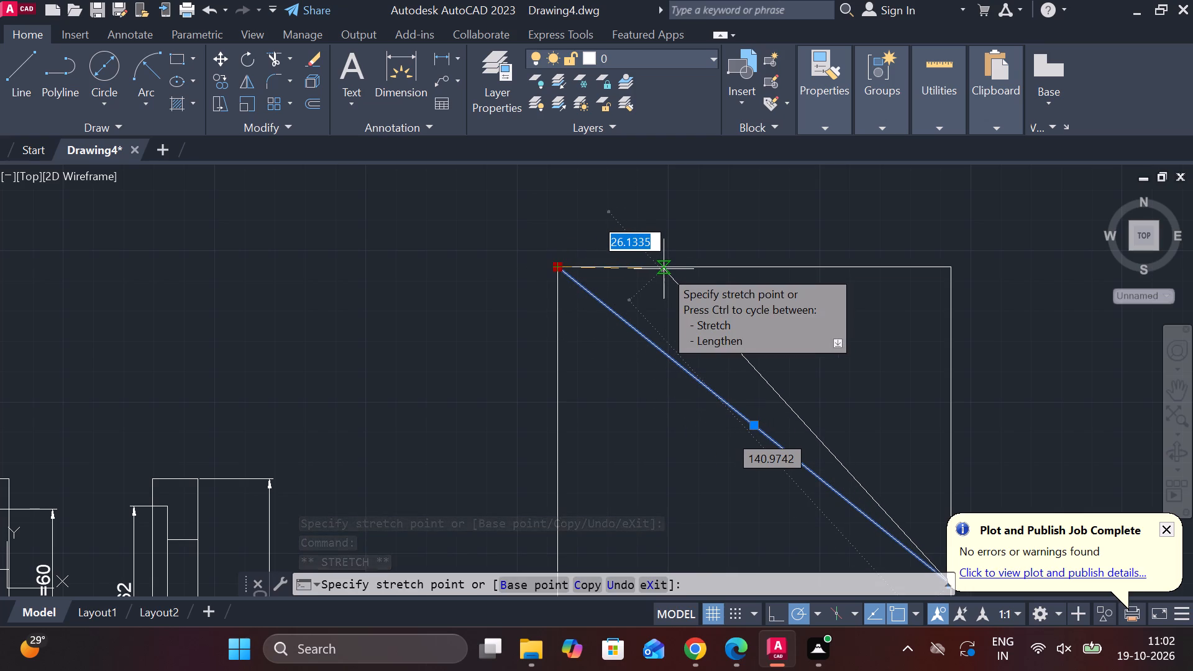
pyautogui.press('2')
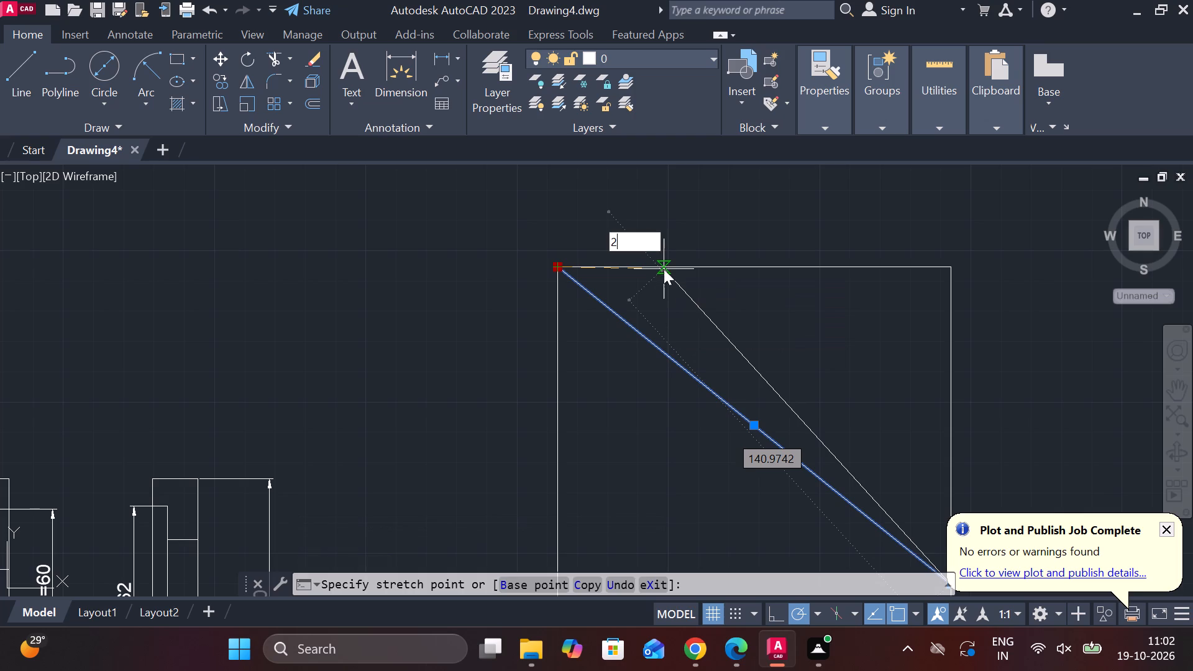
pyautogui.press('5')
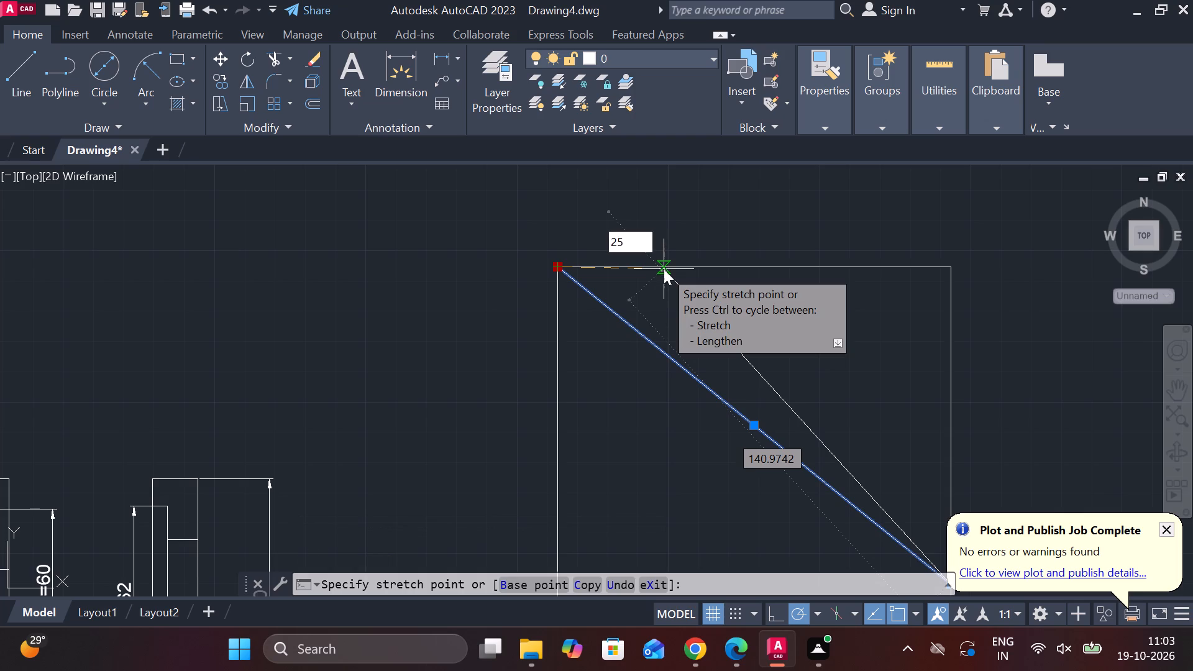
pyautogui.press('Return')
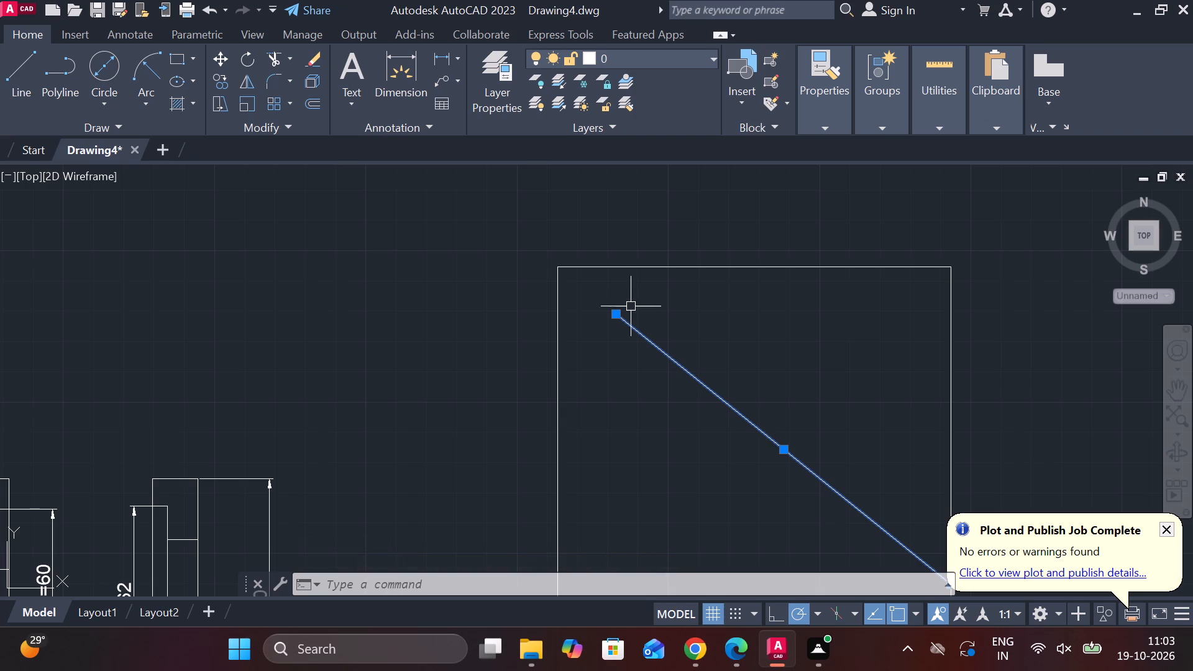
# Draw a line 25 along the top edge from the upper-left corner, continuing diagonally to the point 50 up the right edge.
pyautogui.click(8, 75)
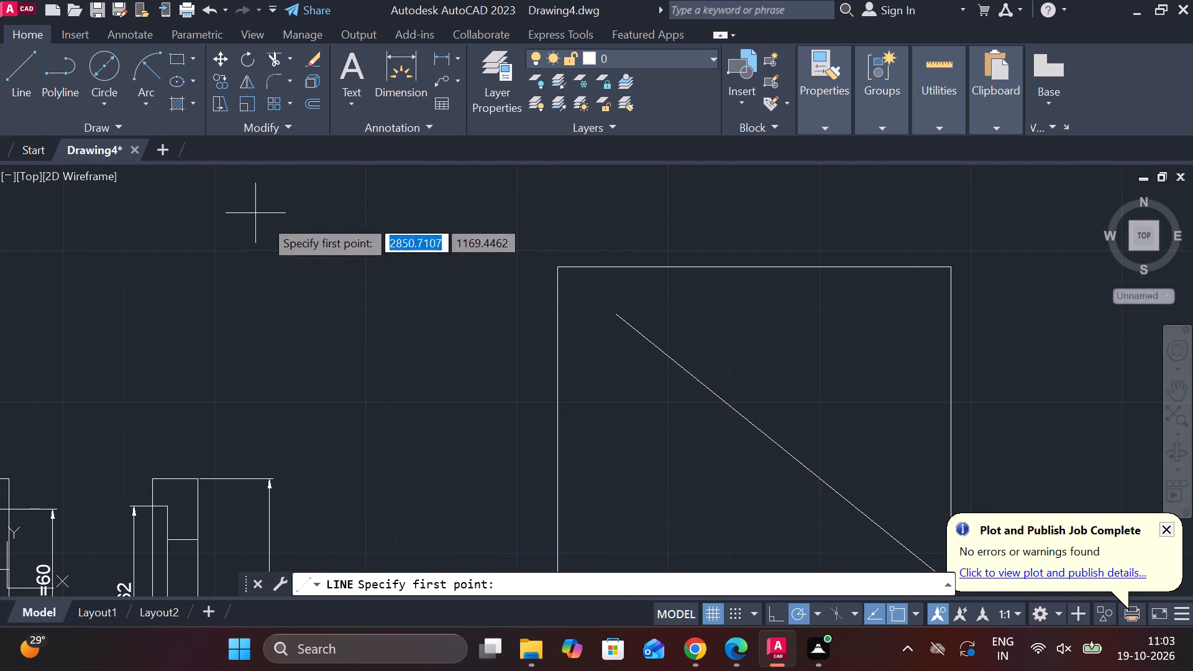
pyautogui.click(560, 266)
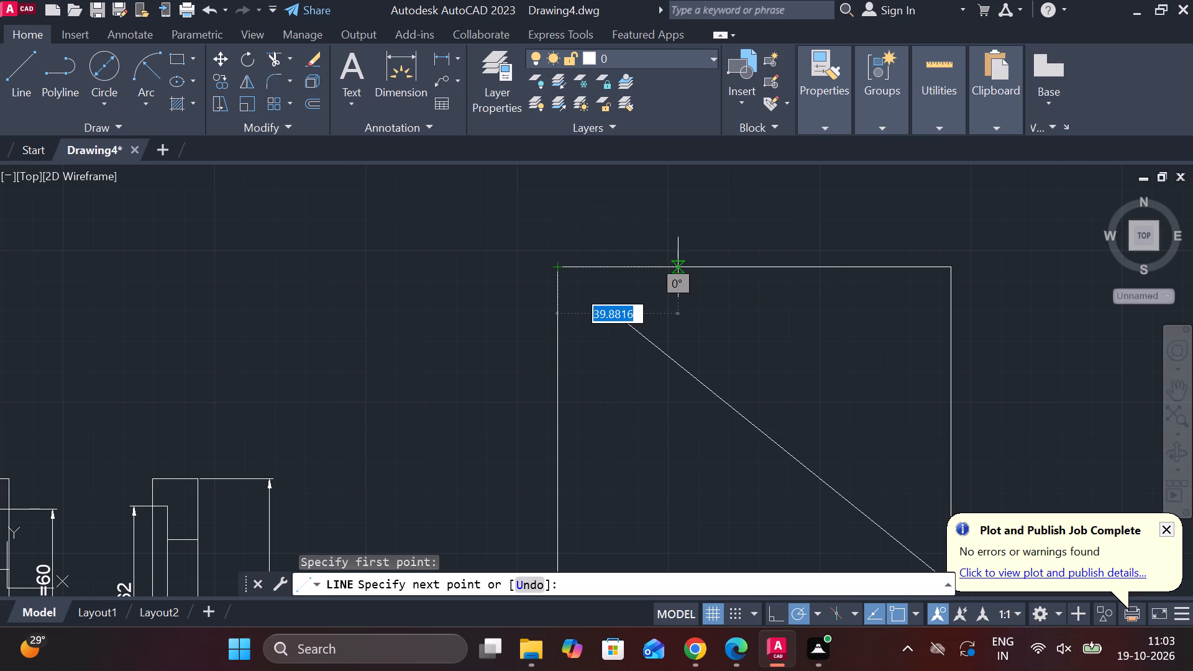
pyautogui.press('2')
pyautogui.press('5')
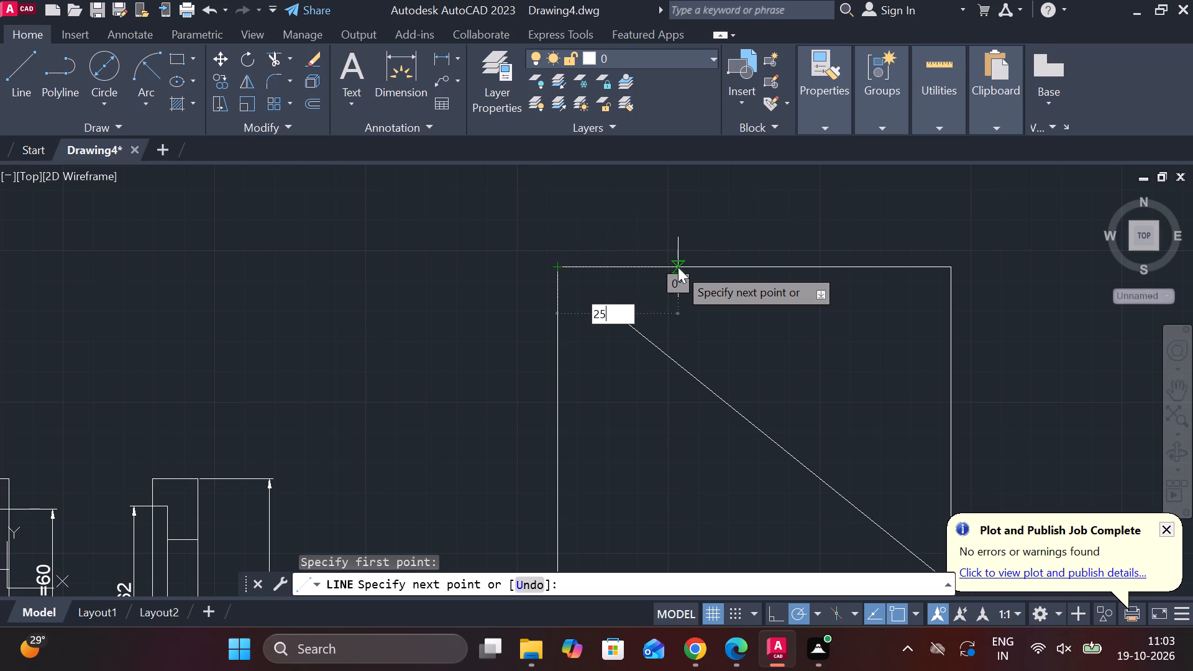
pyautogui.press('Return')
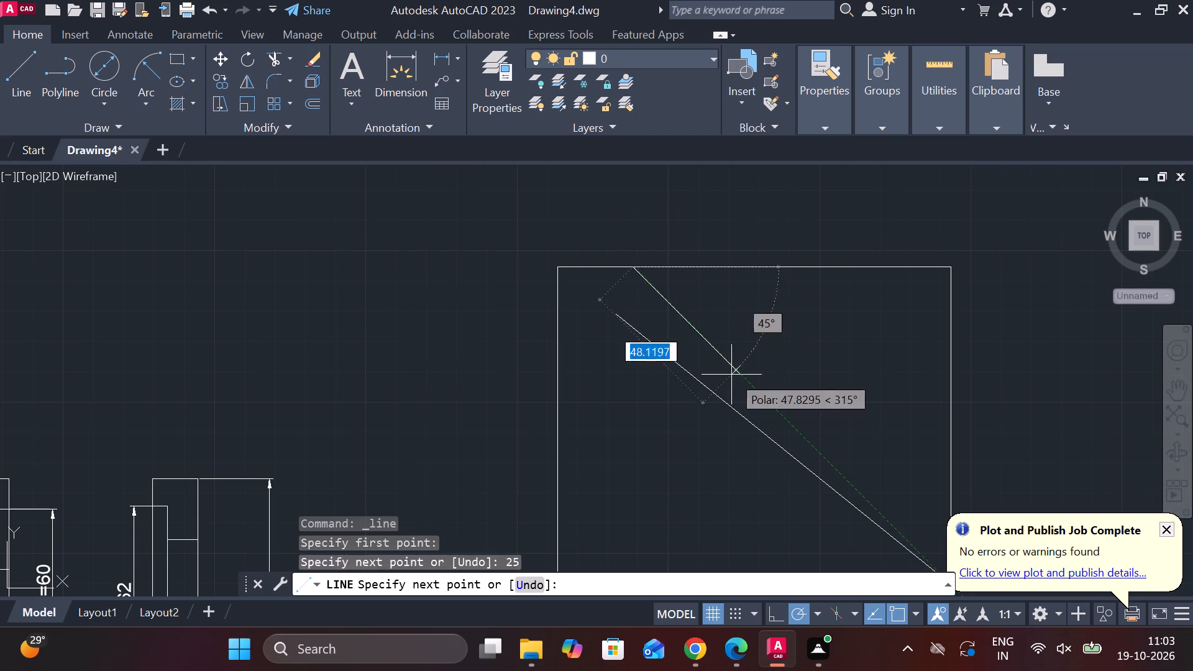
pyautogui.scroll(-1, 872, 452)
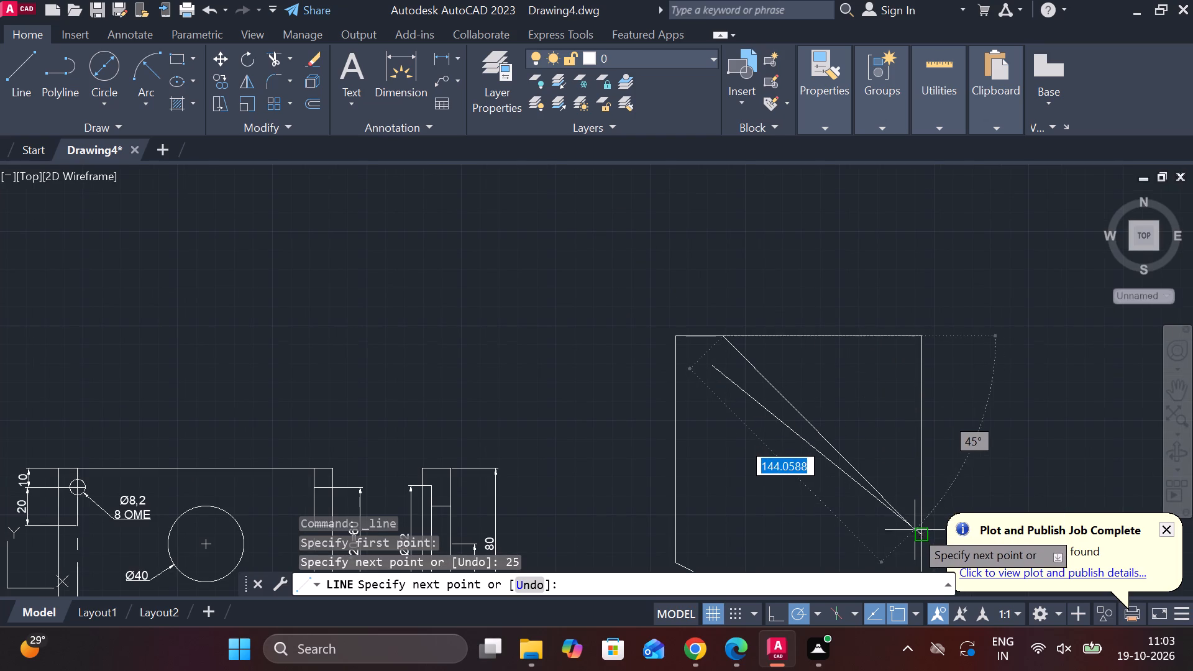
pyautogui.click(920, 531)
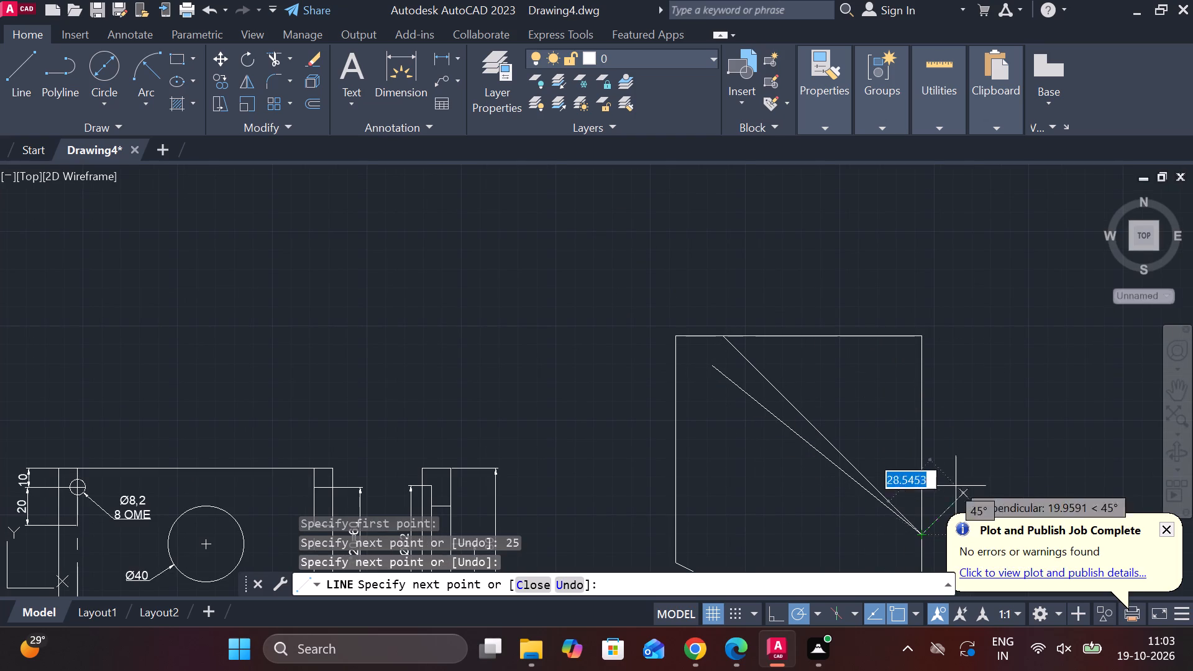
pyautogui.press('Escape')
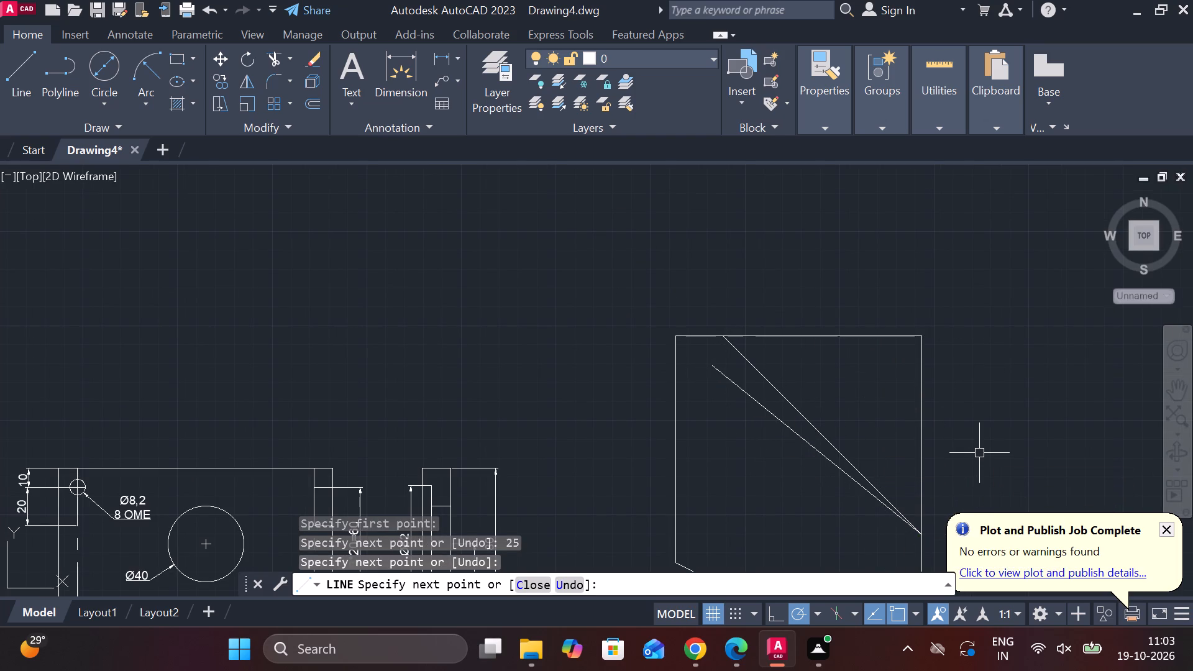
# Delete the earlier diagonal whose upper end stops short of the top edge.
pyautogui.click(776, 413)
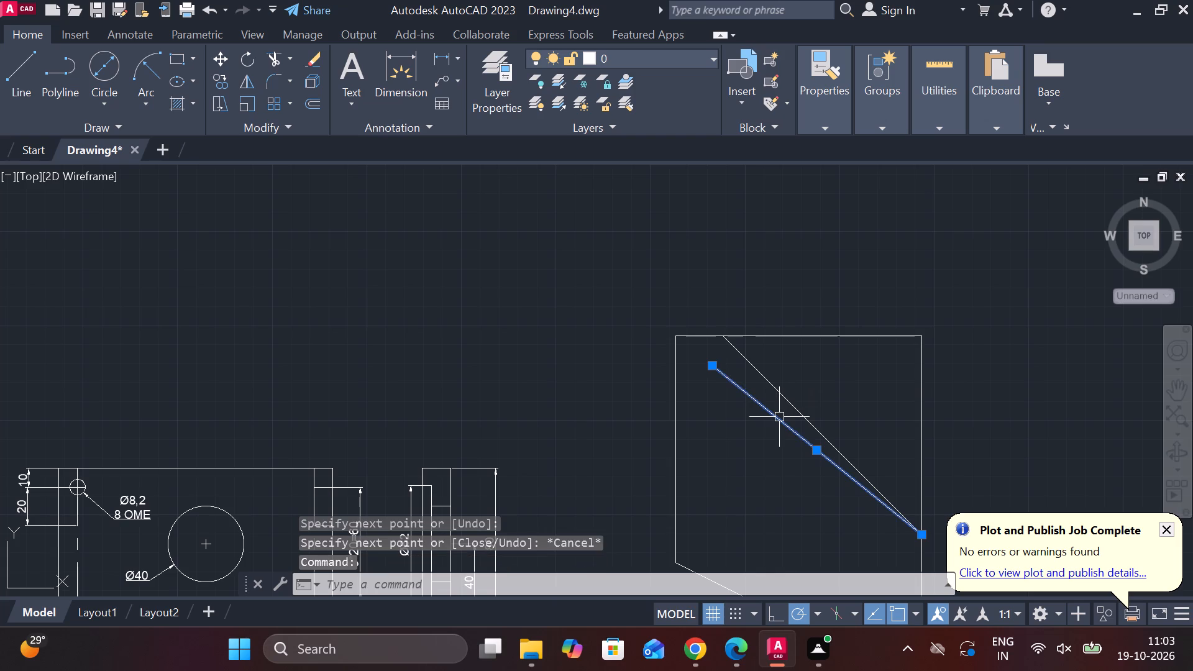
pyautogui.press('Delete')
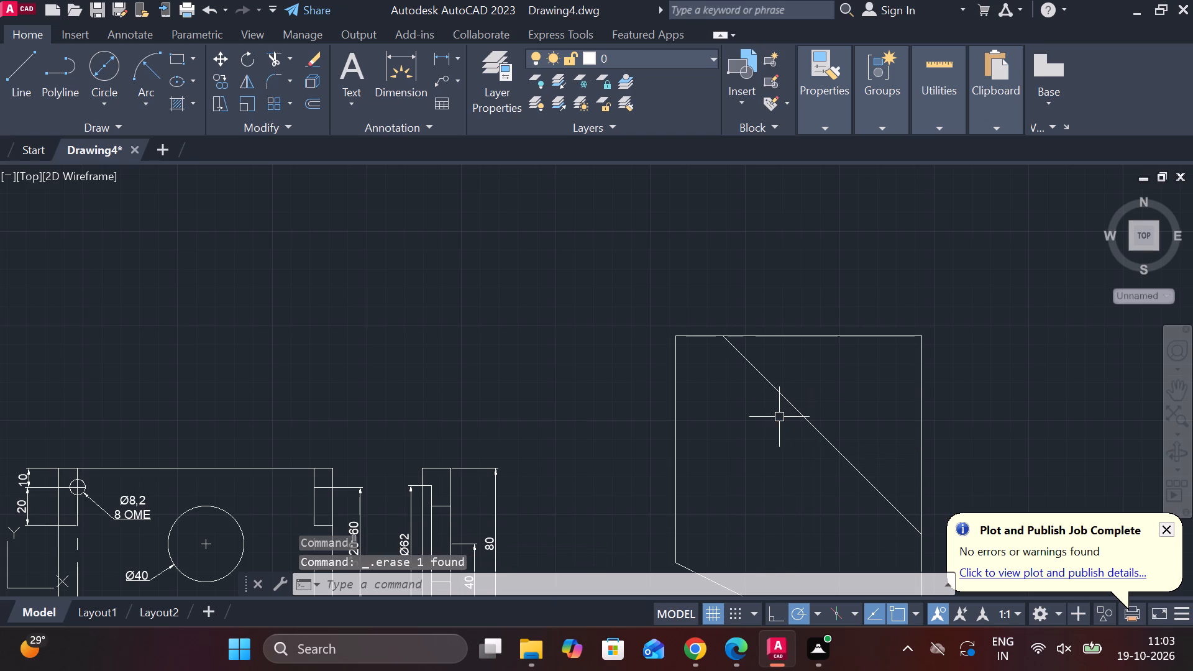
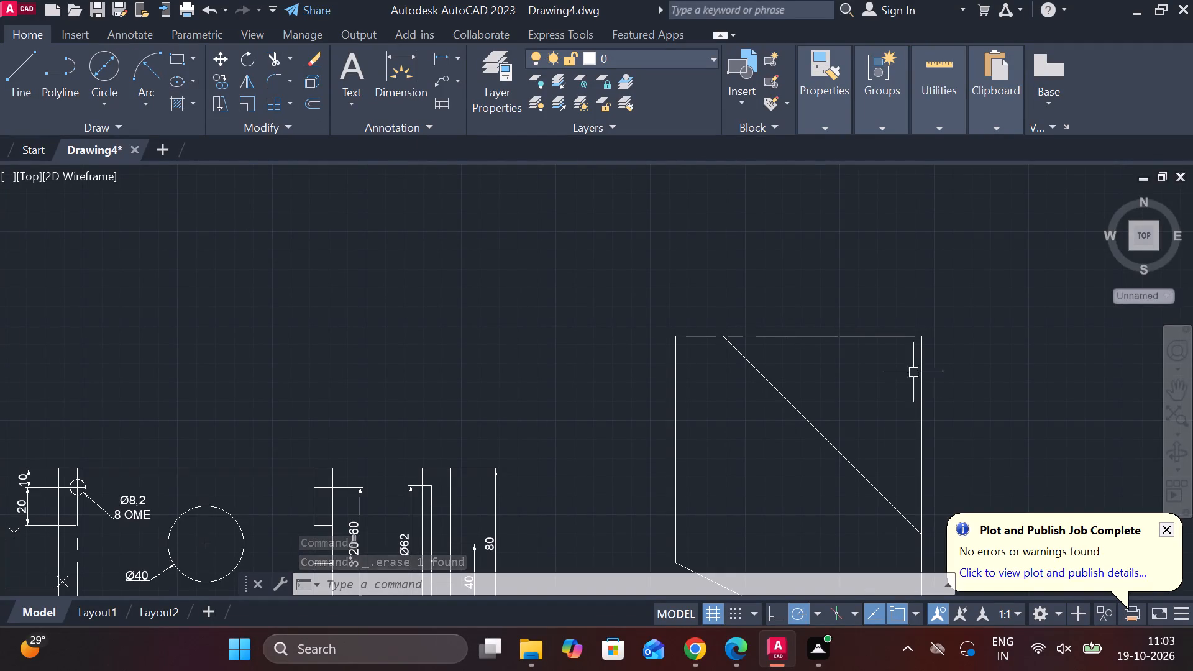
# Delete the plate outline's full-length top edge and full-height right edge, leaving the diagonal as the upper-right boundary.
pyautogui.click(864, 337)
pyautogui.press('Delete')
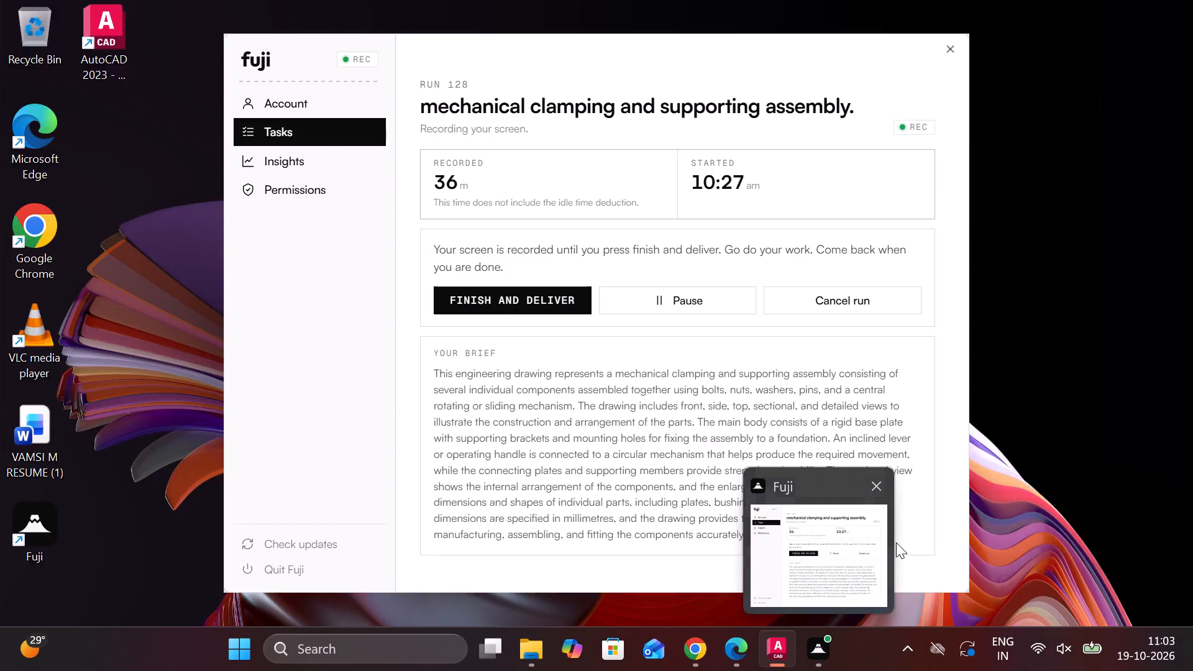
pyautogui.click(925, 455)
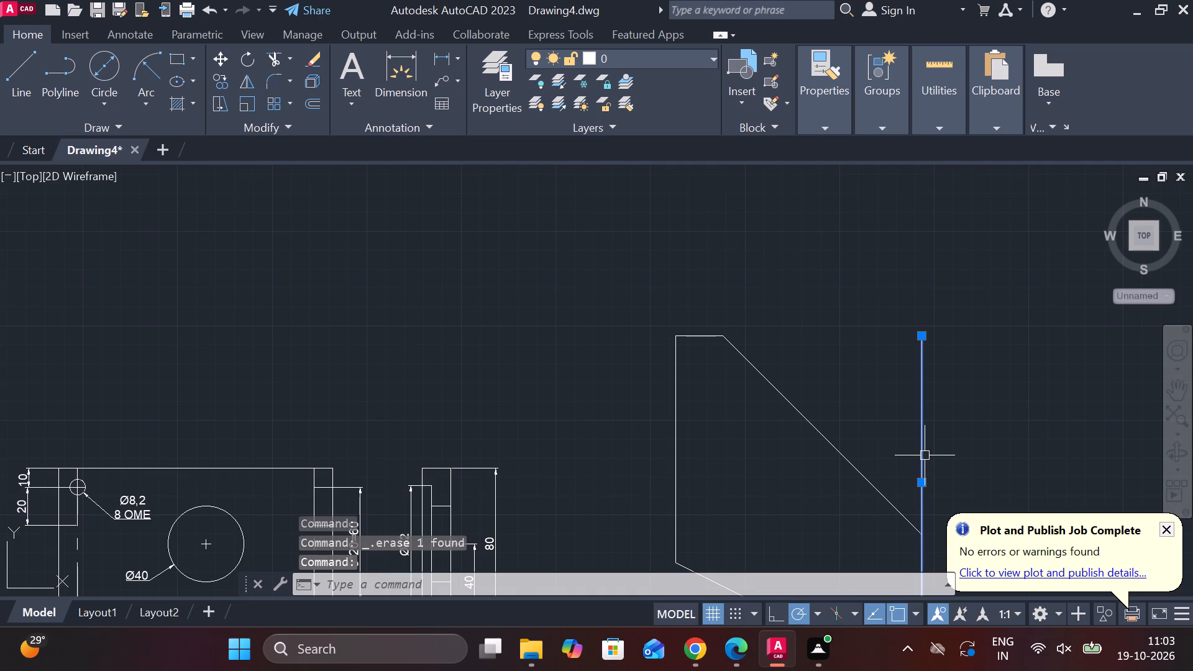
pyautogui.press('Delete')
# Copy the outline's short top edge straight down by 10 and 30, undoing an intermediate copy at 20.
pyautogui.scroll(-2, 856, 501)
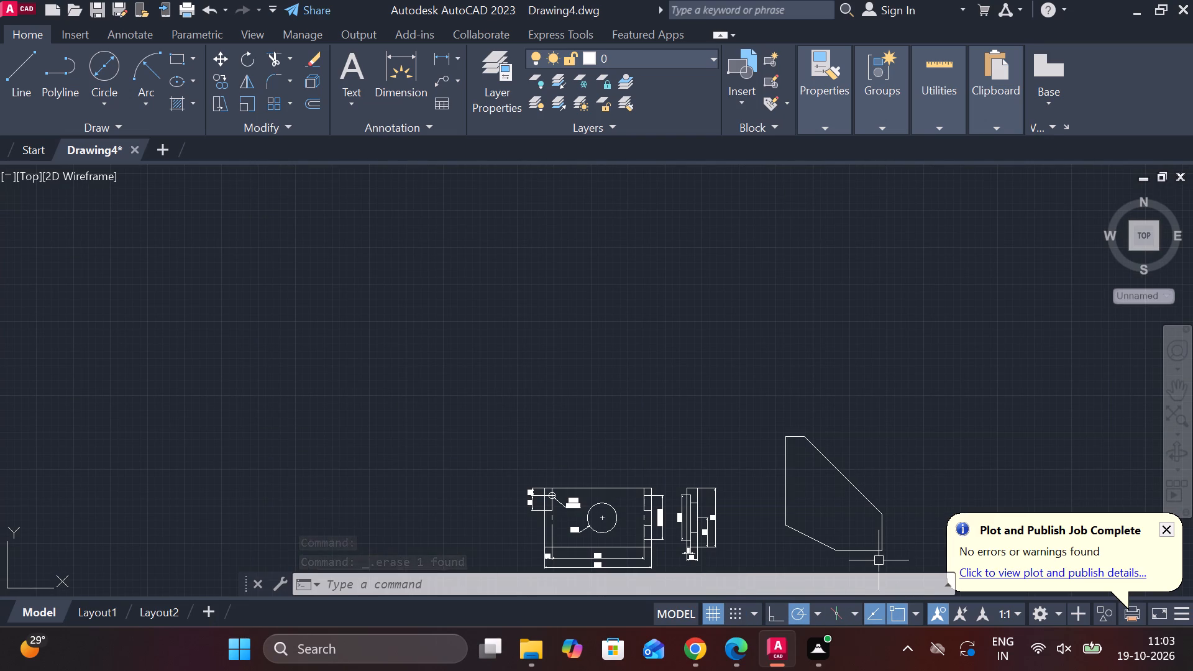
pyautogui.scroll(2, 877, 560)
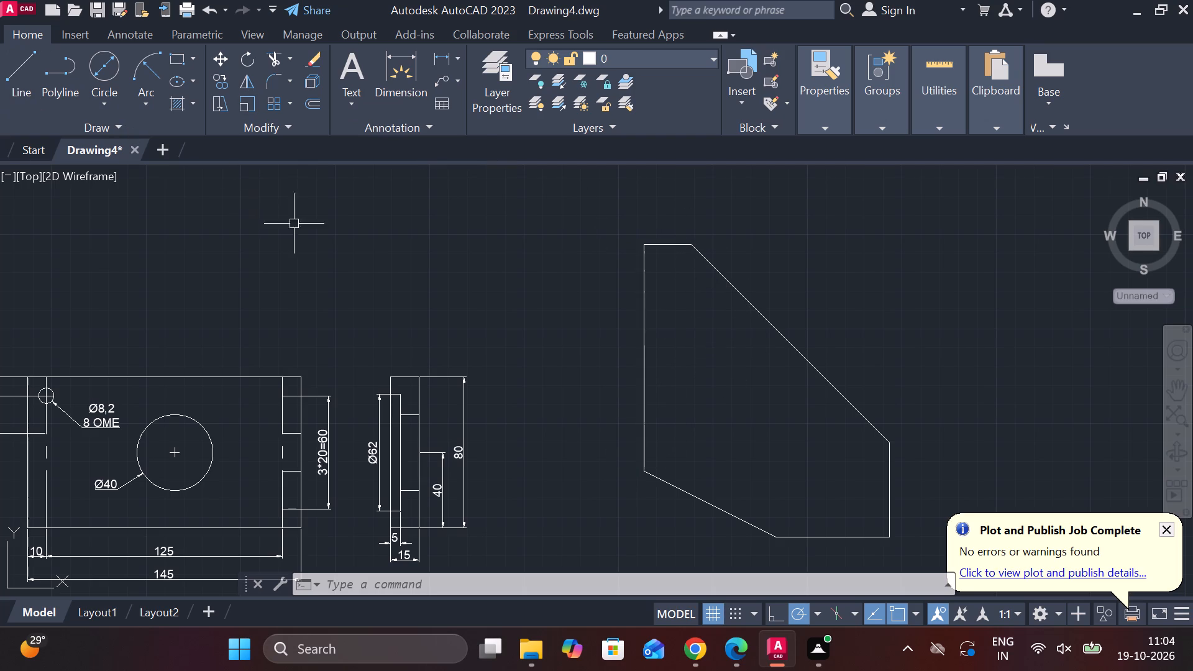
pyautogui.doubleClick(664, 245)
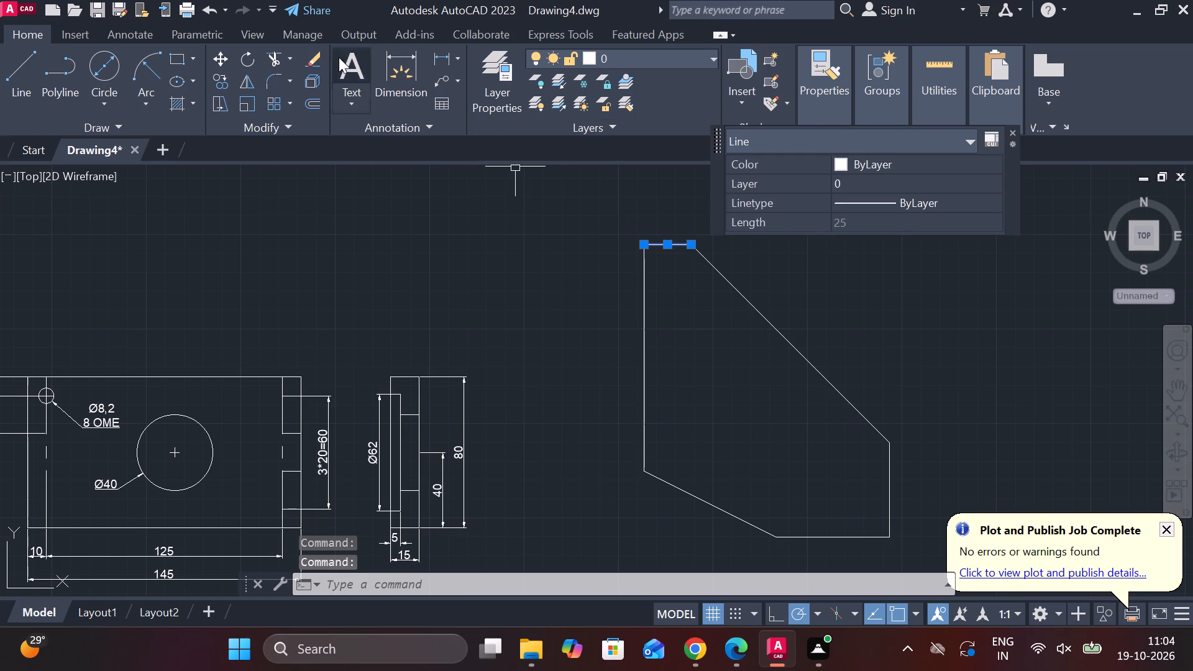
pyautogui.click(223, 78)
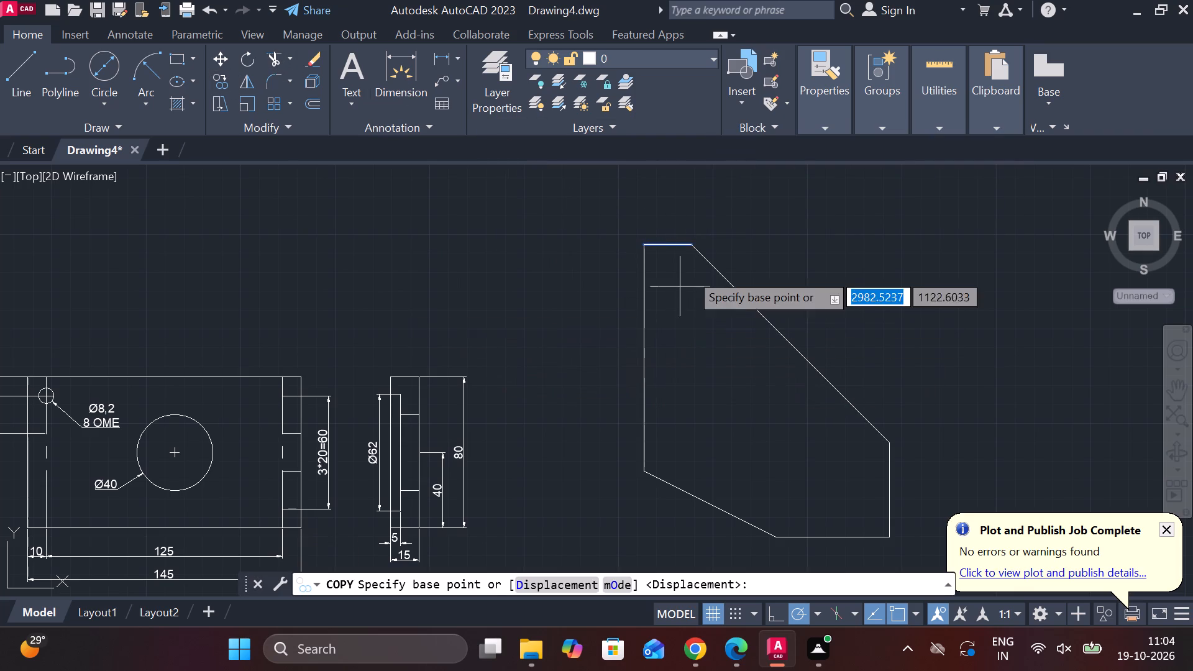
pyautogui.click(671, 240)
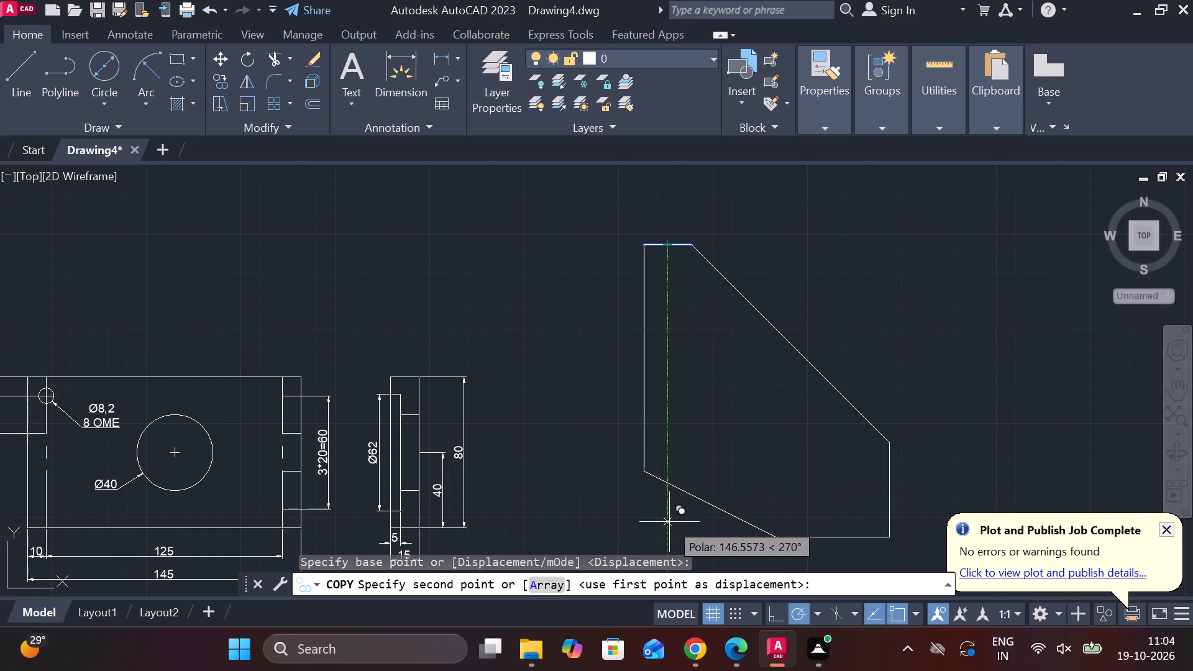
pyautogui.press('1')
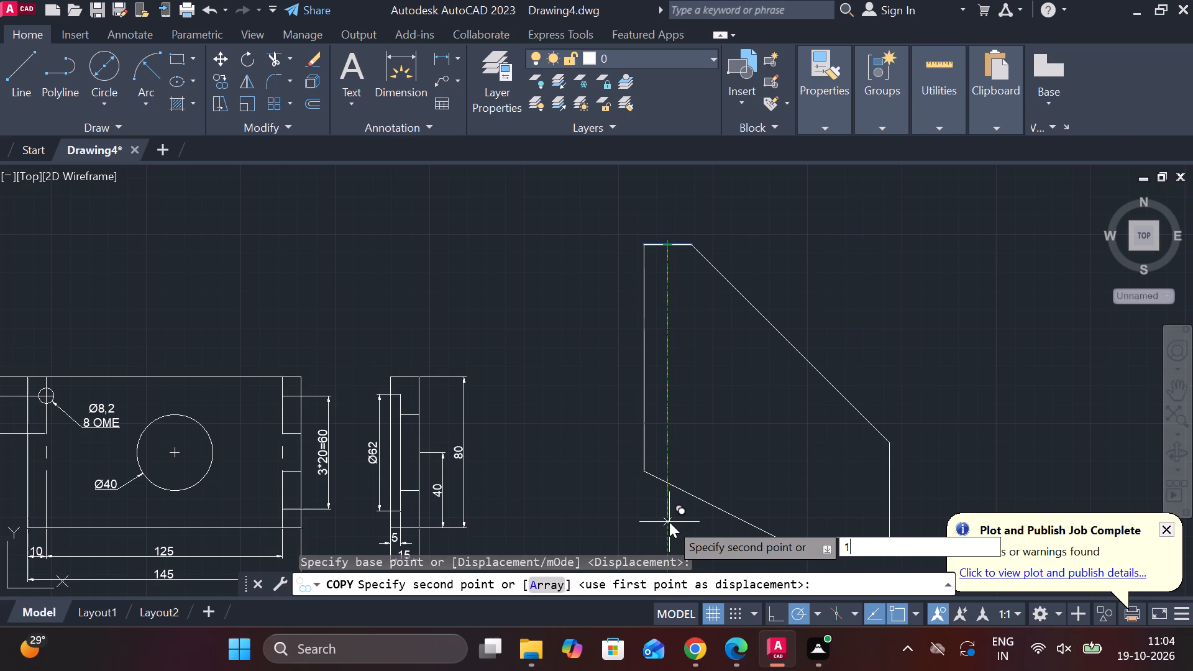
pyautogui.press('0')
pyautogui.press('Return')
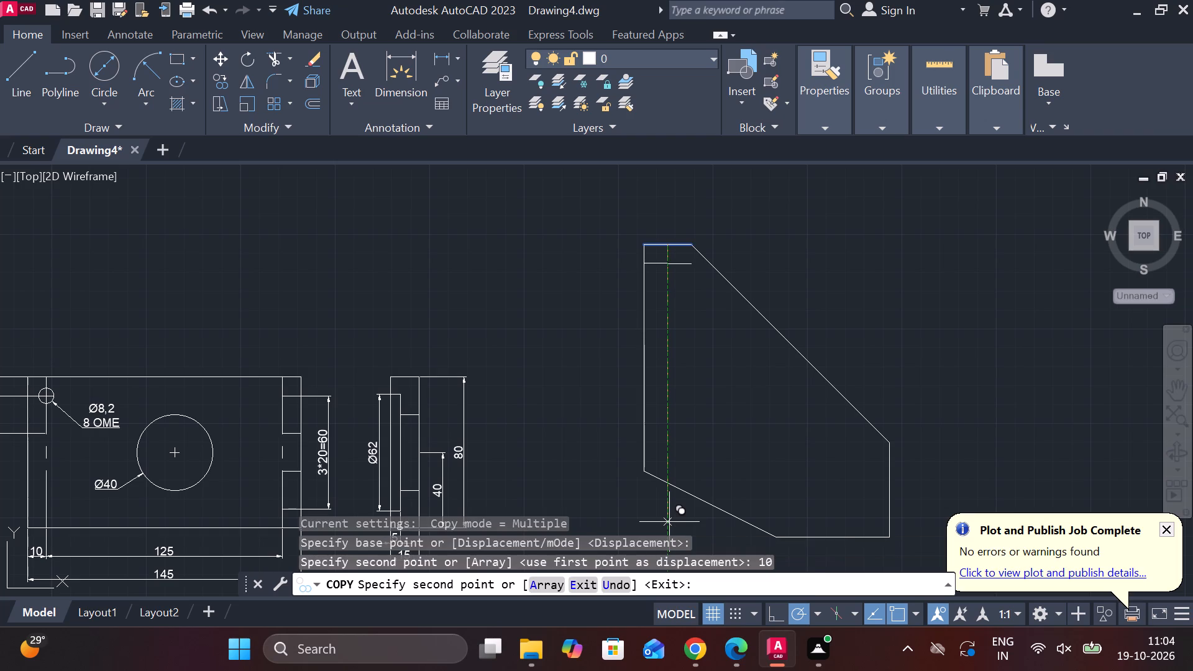
pyautogui.write('20')
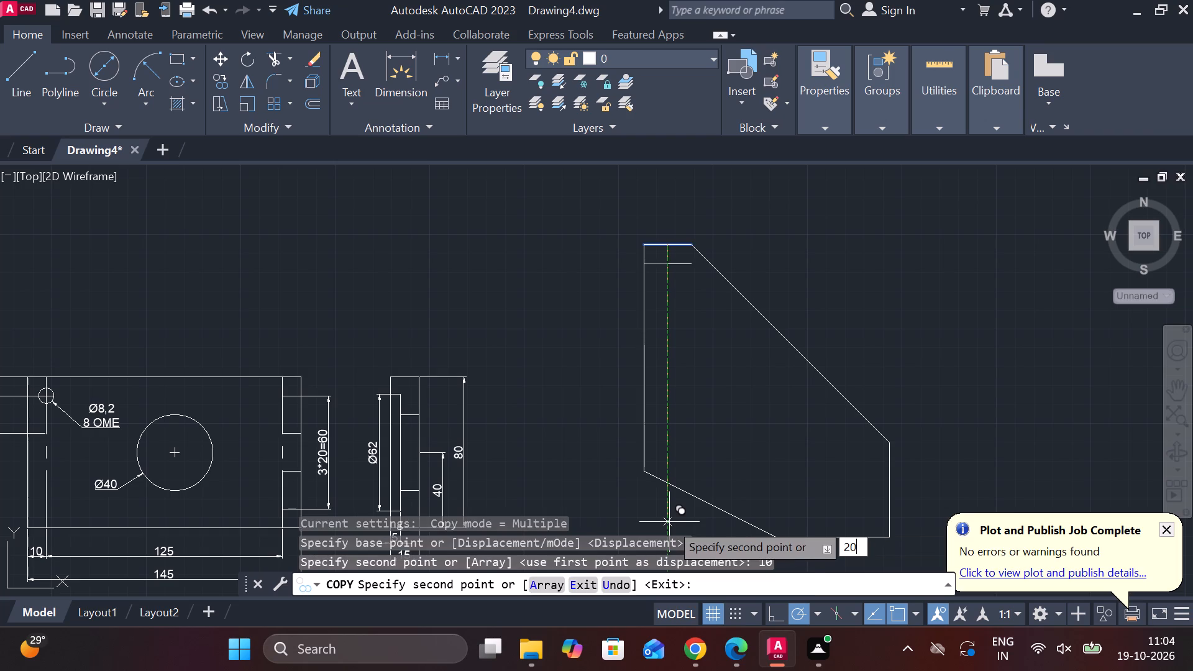
pyautogui.press('Return')
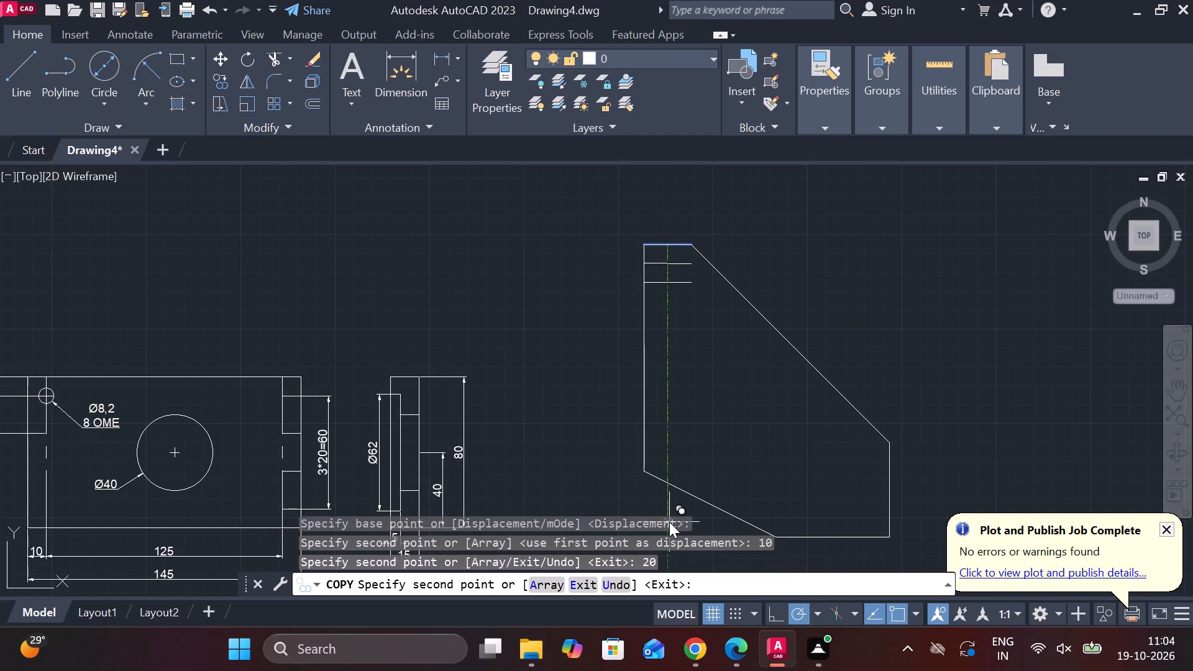
pyautogui.hotkey('ctrl', 'z')
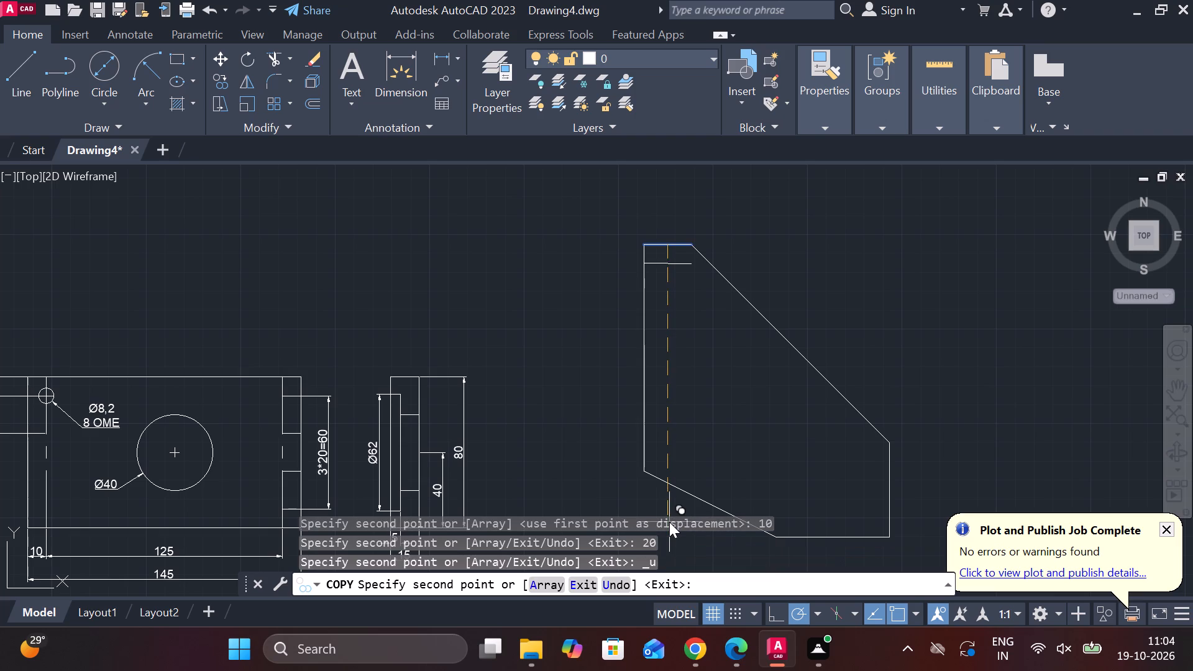
pyautogui.write('30')
pyautogui.press('Return')
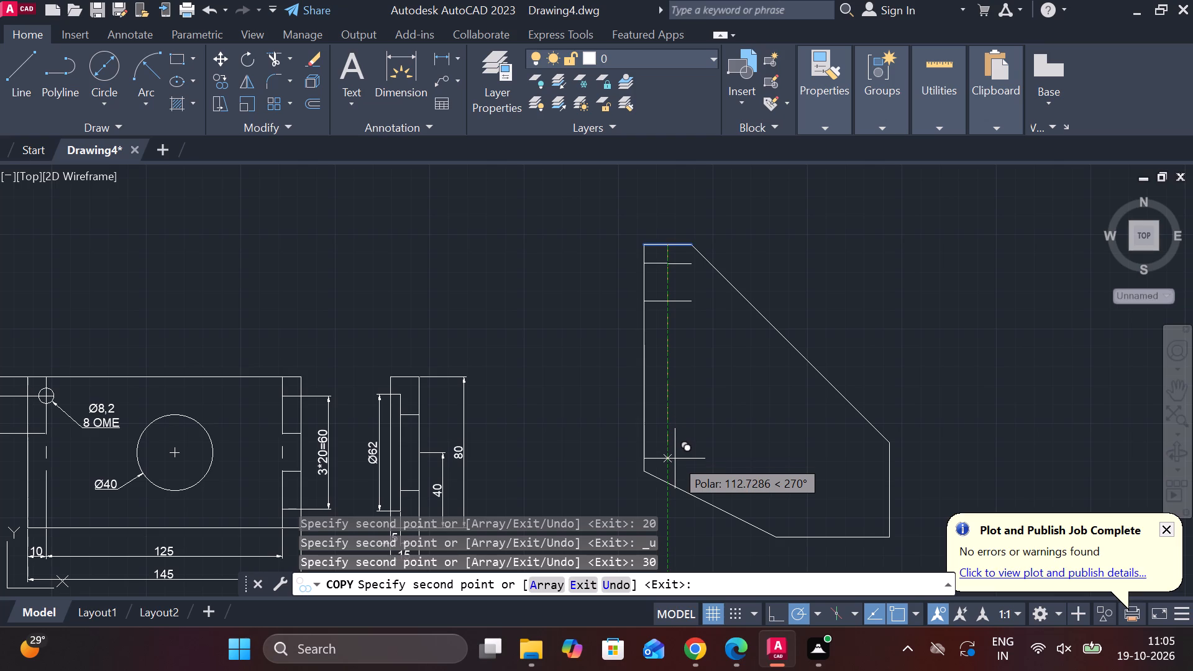
pyautogui.press('Escape')
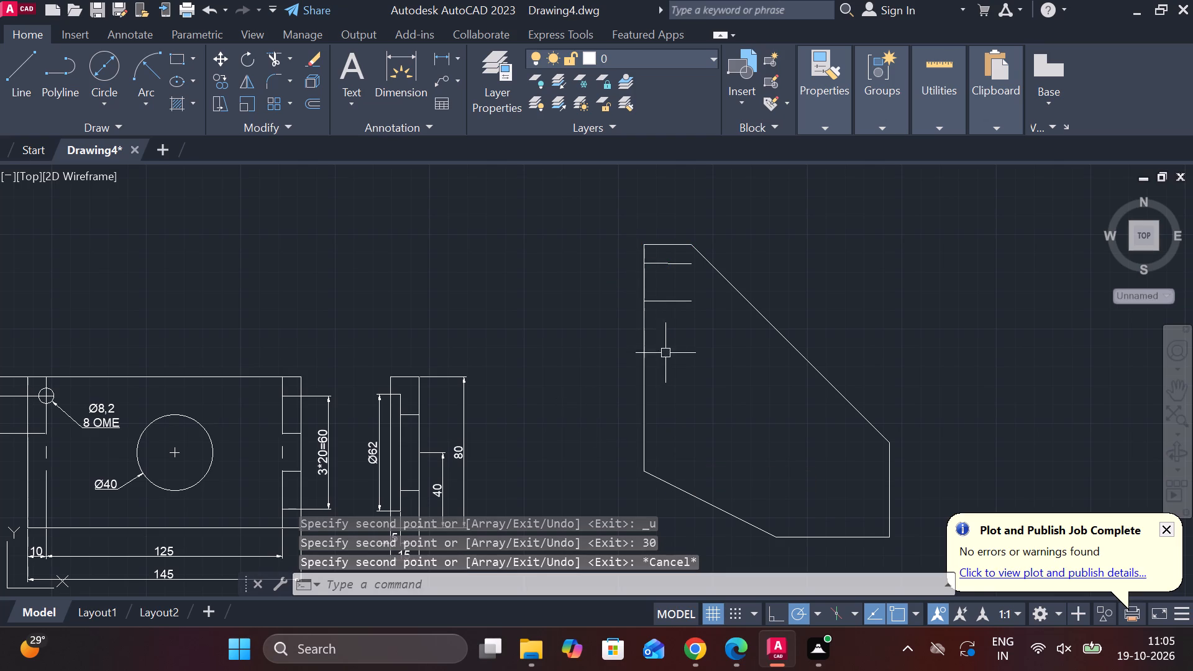
# Delete the copied line 10 below the outline's top edge.
pyautogui.click(679, 263)
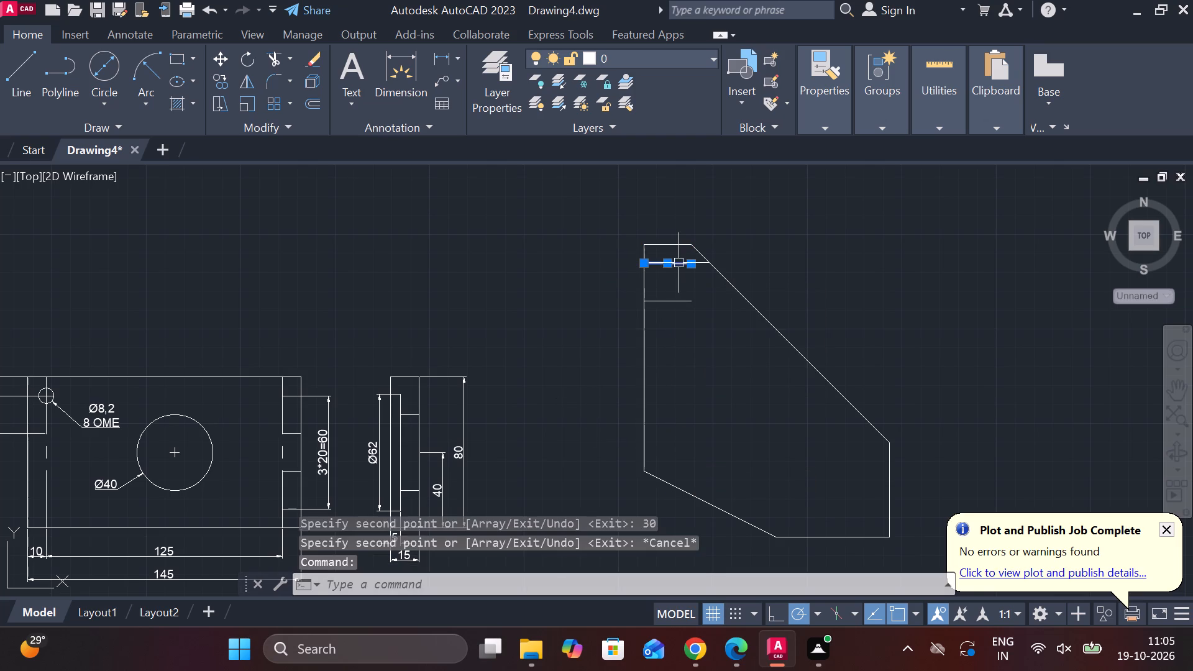
pyautogui.press('Delete')
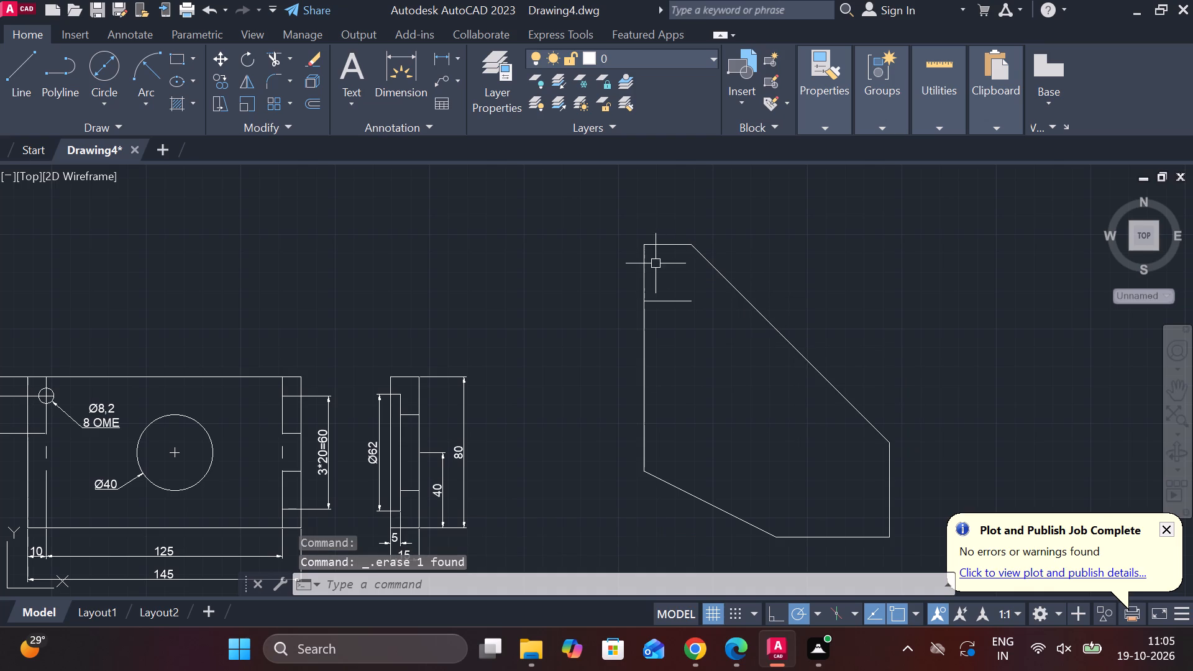
# Copy the short top edge straight down by 10, undoing the first placement and entering the distance again.
pyautogui.click(674, 242)
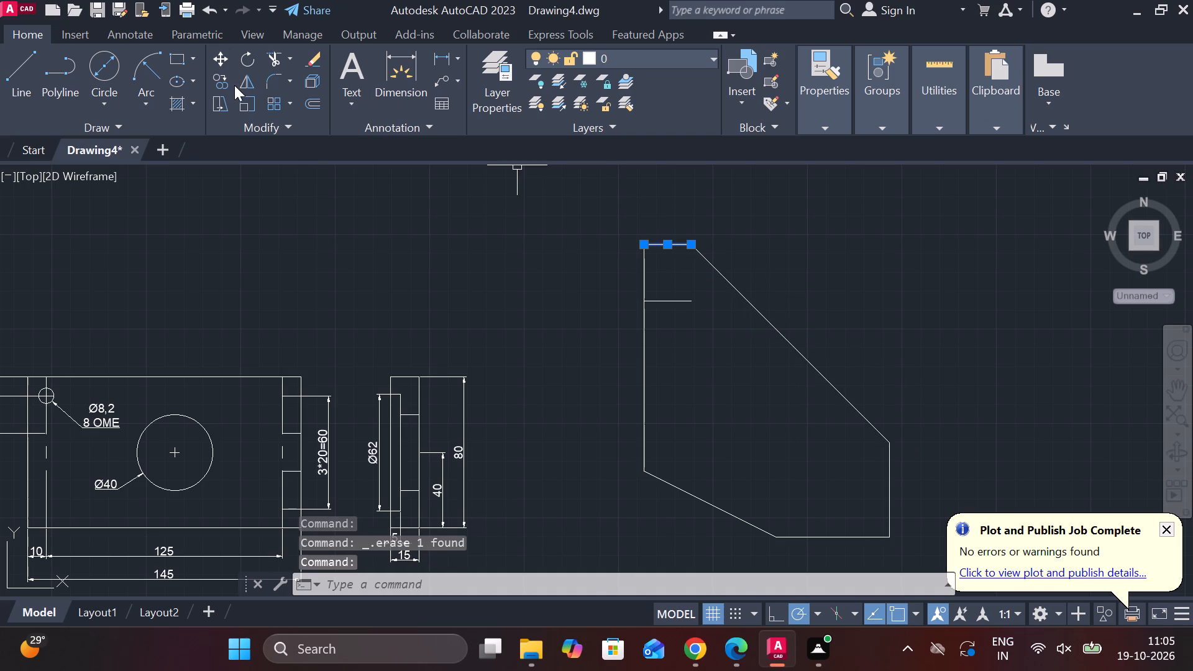
pyautogui.click(224, 84)
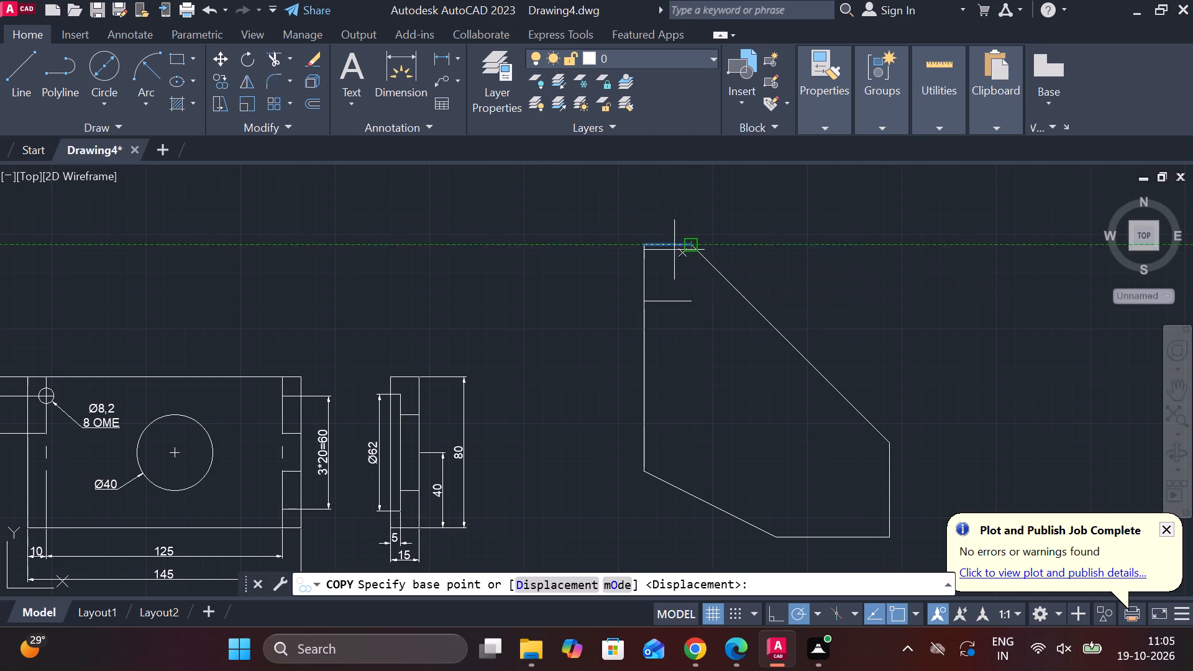
pyautogui.click(665, 249)
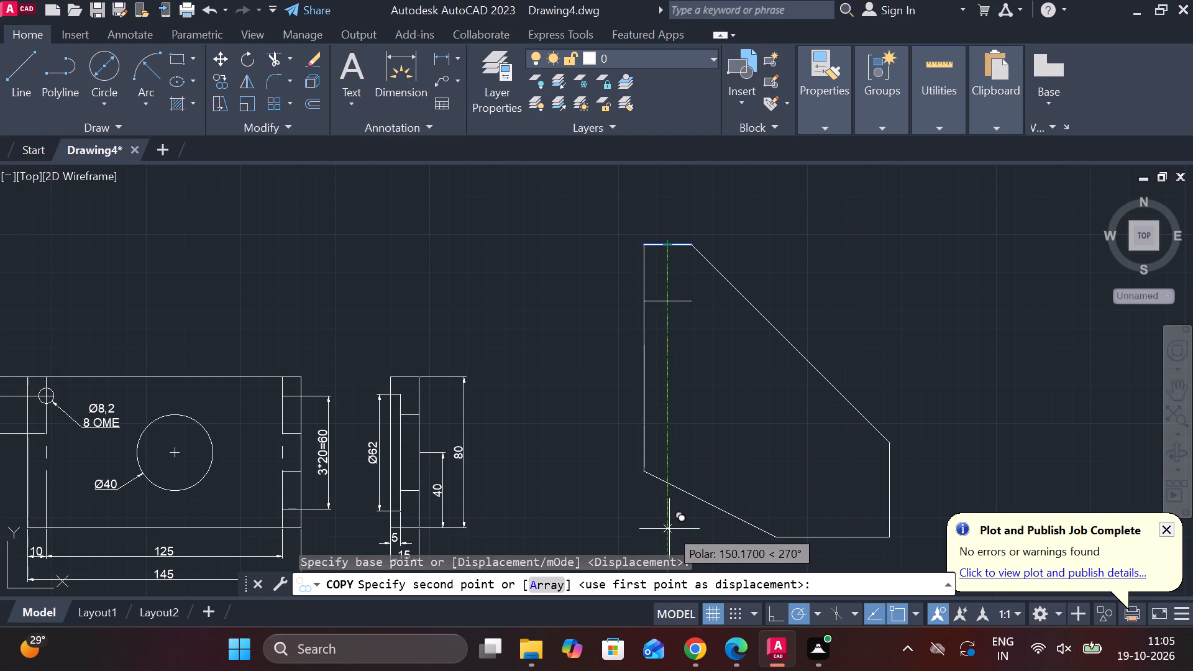
pyautogui.press('1')
pyautogui.press('0')
pyautogui.press('Return')
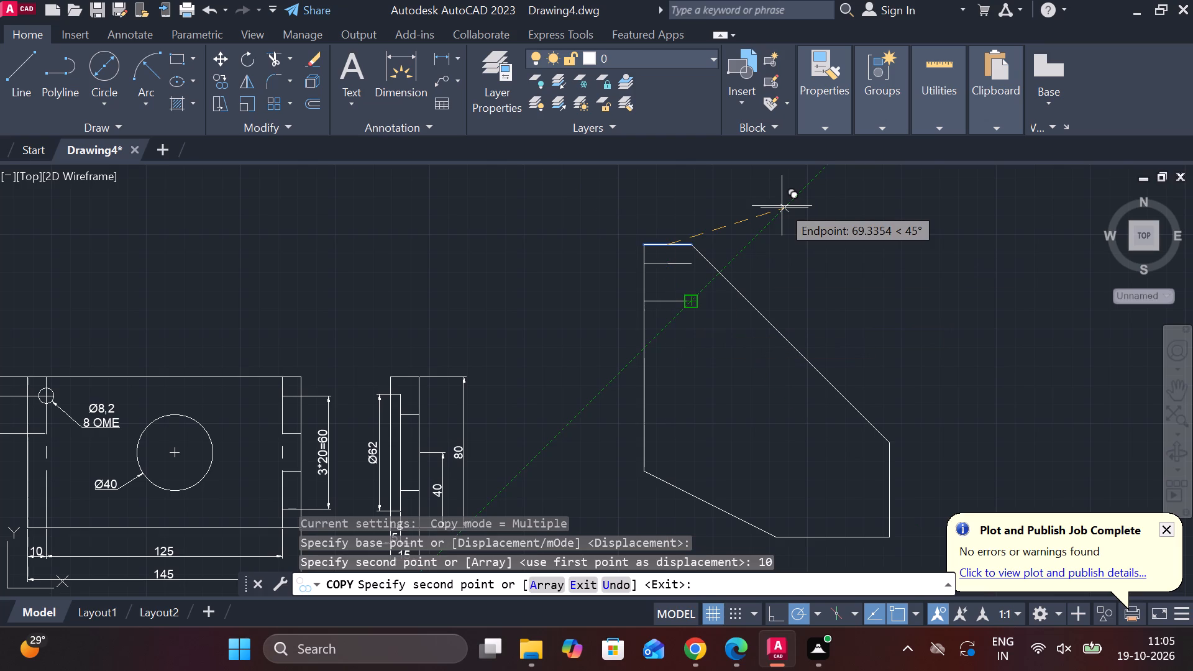
pyautogui.hotkey('ctrl', 'z')
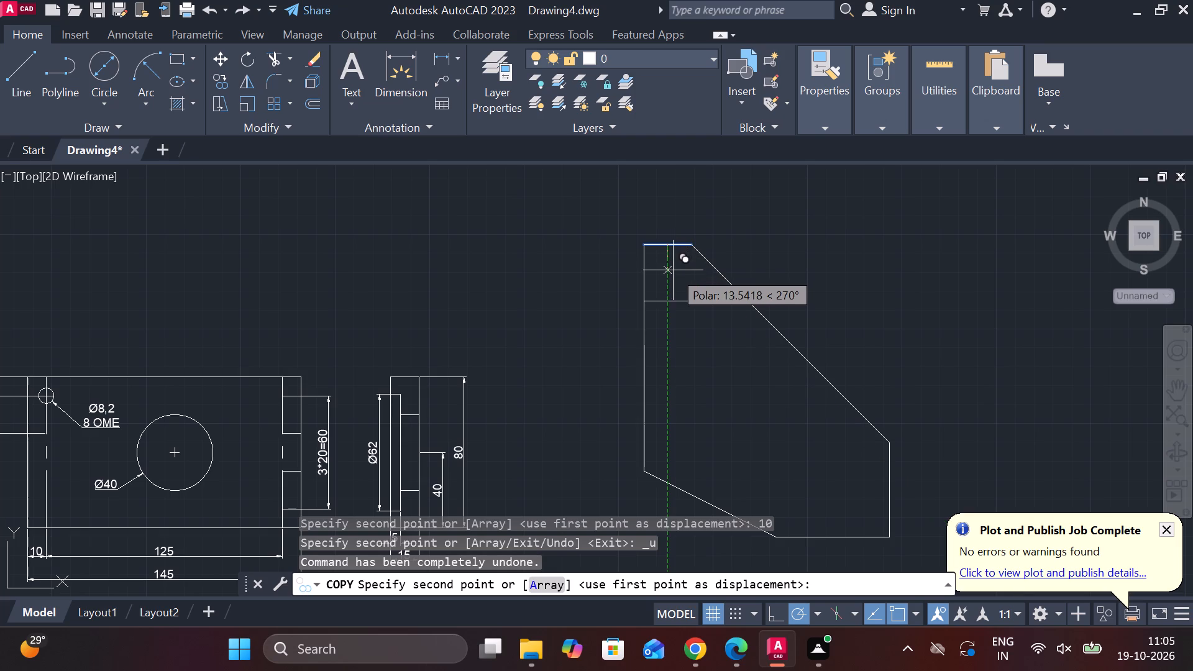
pyautogui.write('10')
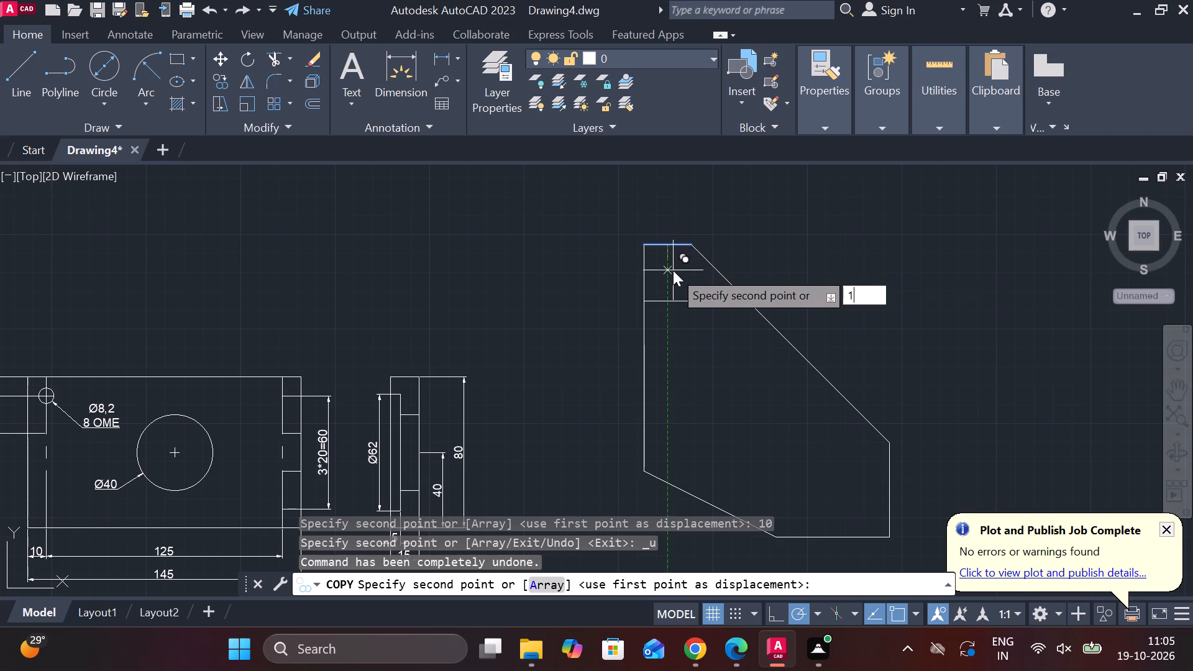
pyautogui.press('Return')
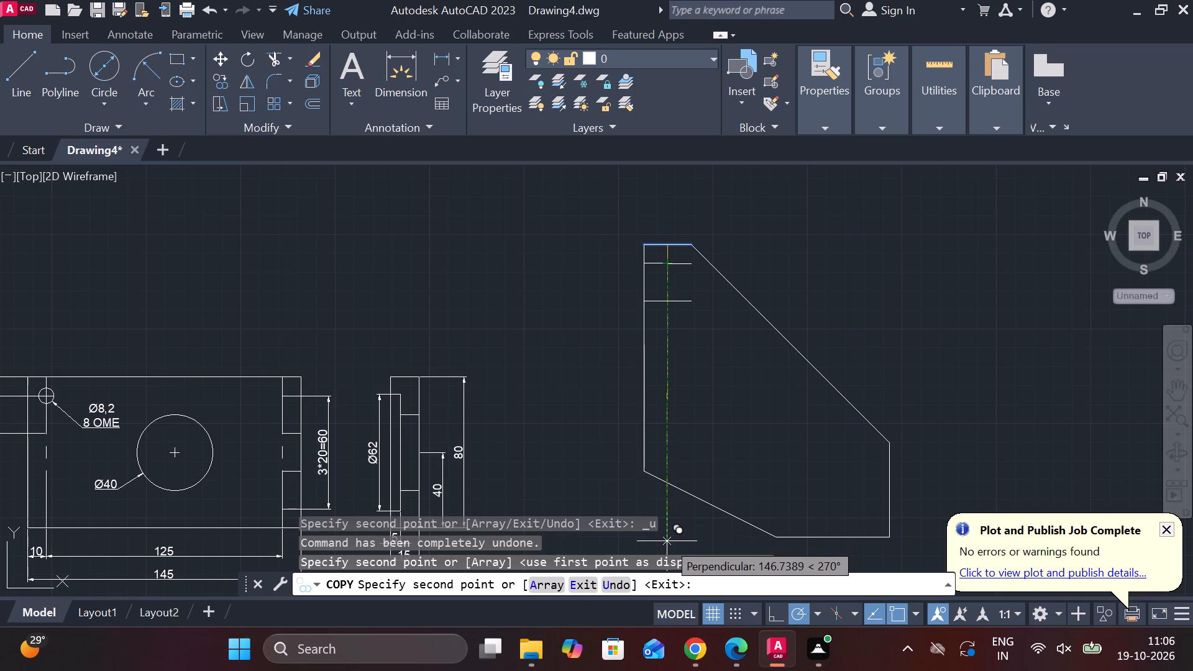
# Place two further copies of the top edge downward using a distance of 155, the second level with the outline's bottom edge.
pyautogui.press('1')
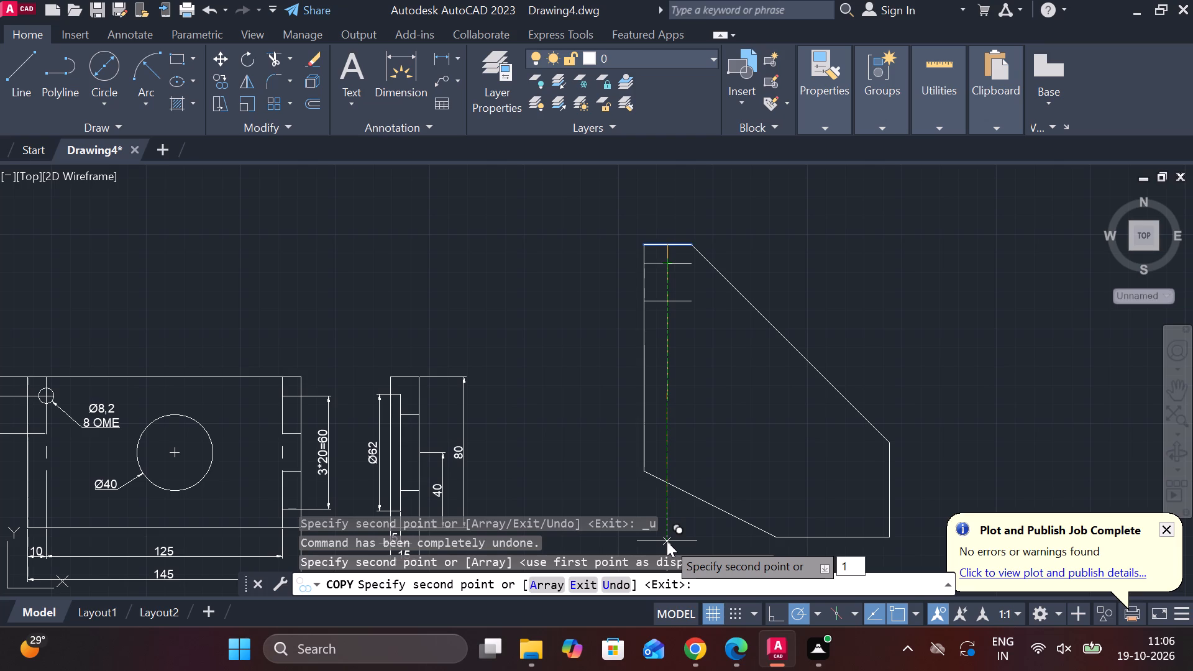
pyautogui.write('55')
pyautogui.press('Return')
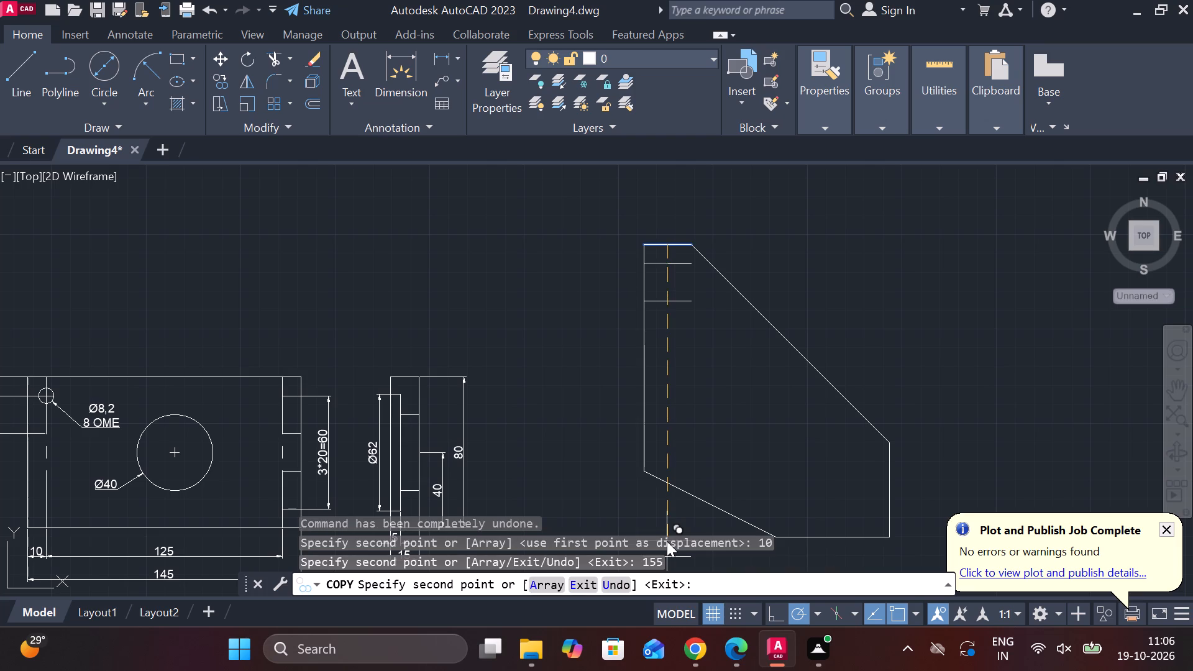
pyautogui.scroll(-1, 665, 550)
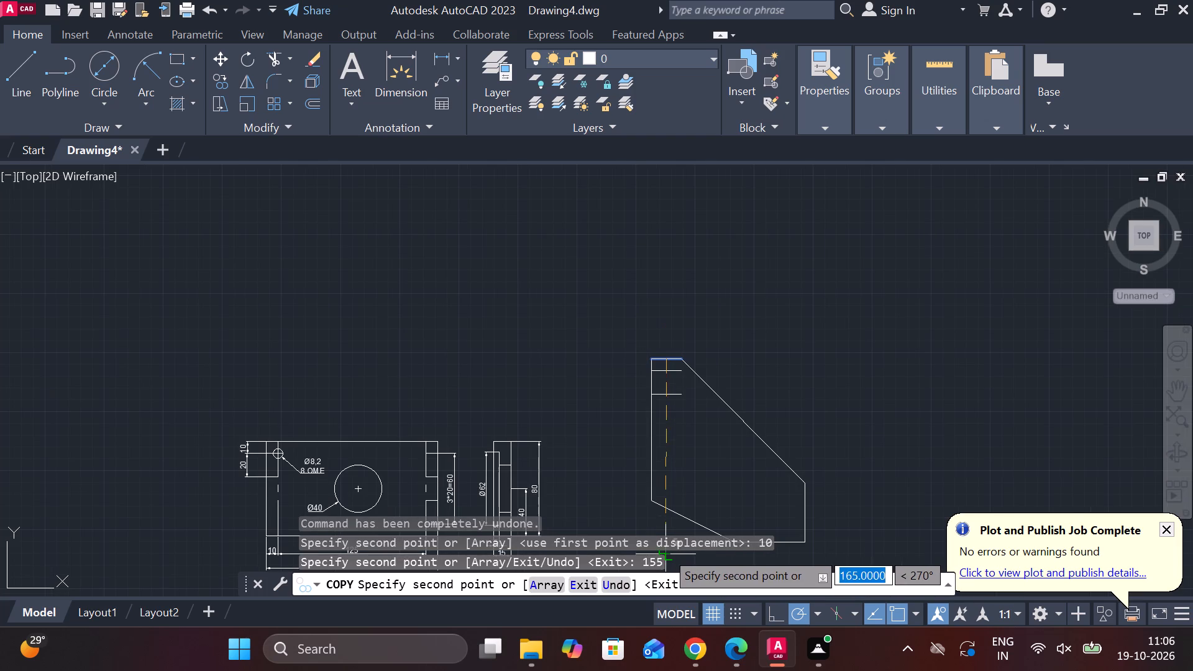
pyautogui.scroll(-1, 687, 577)
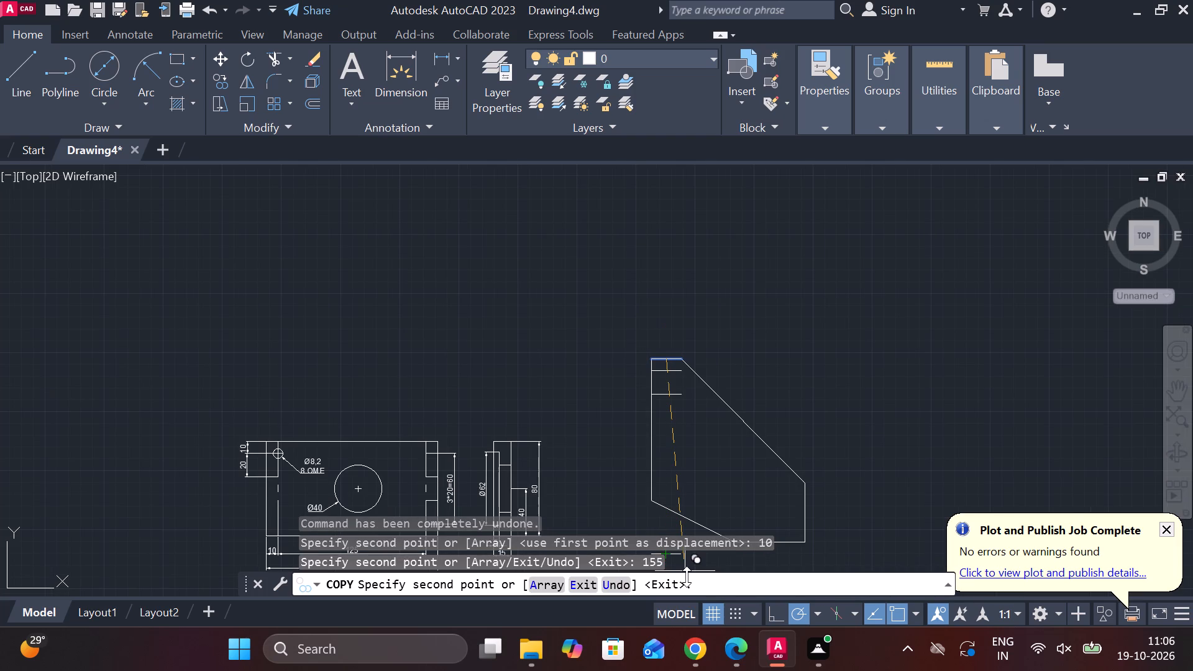
pyautogui.scroll(-1, 687, 577)
pyautogui.scroll(2, 688, 575)
pyautogui.scroll(-2, 763, 493)
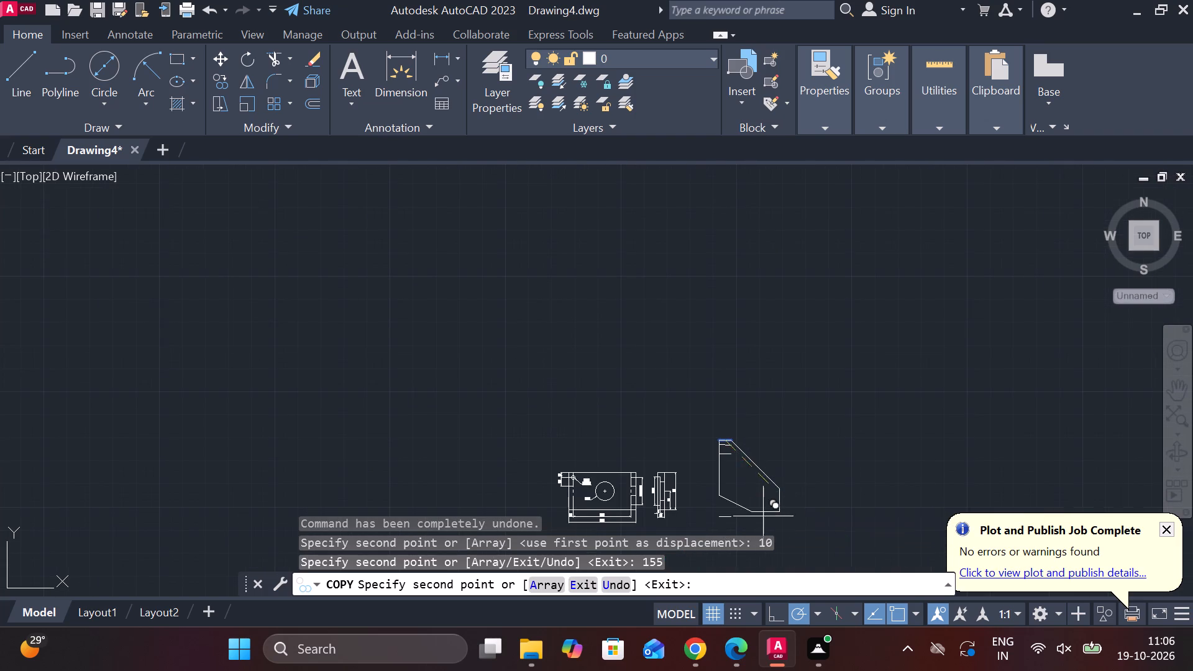
pyautogui.scroll(4, 762, 526)
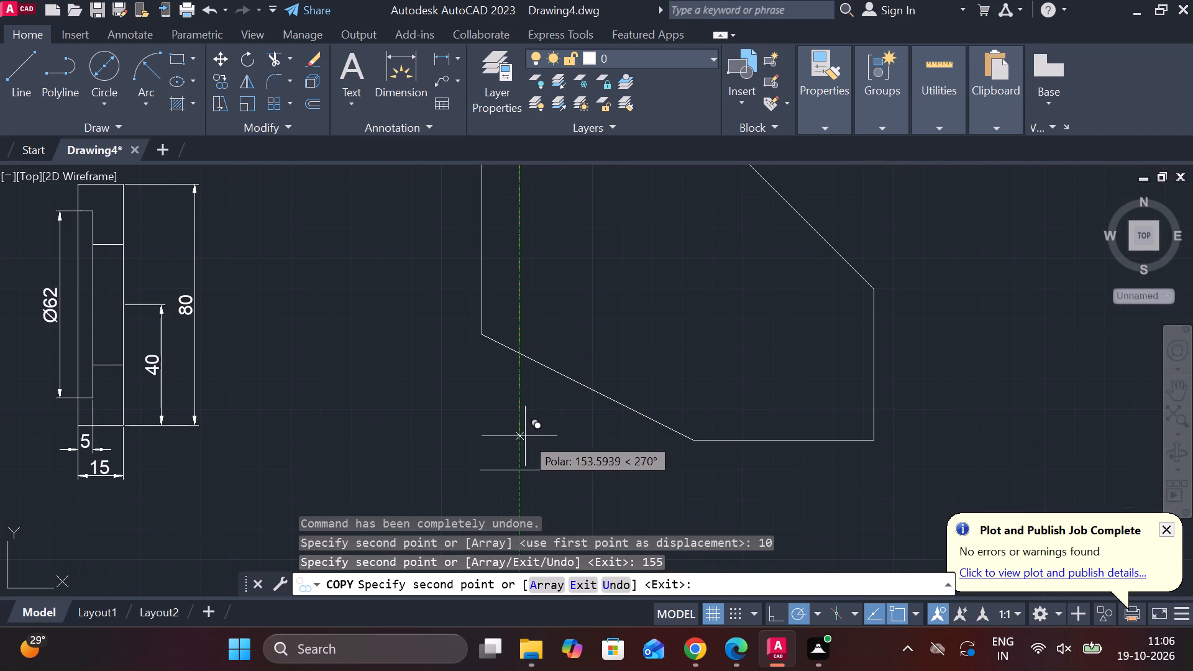
pyautogui.press('1')
pyautogui.write('55')
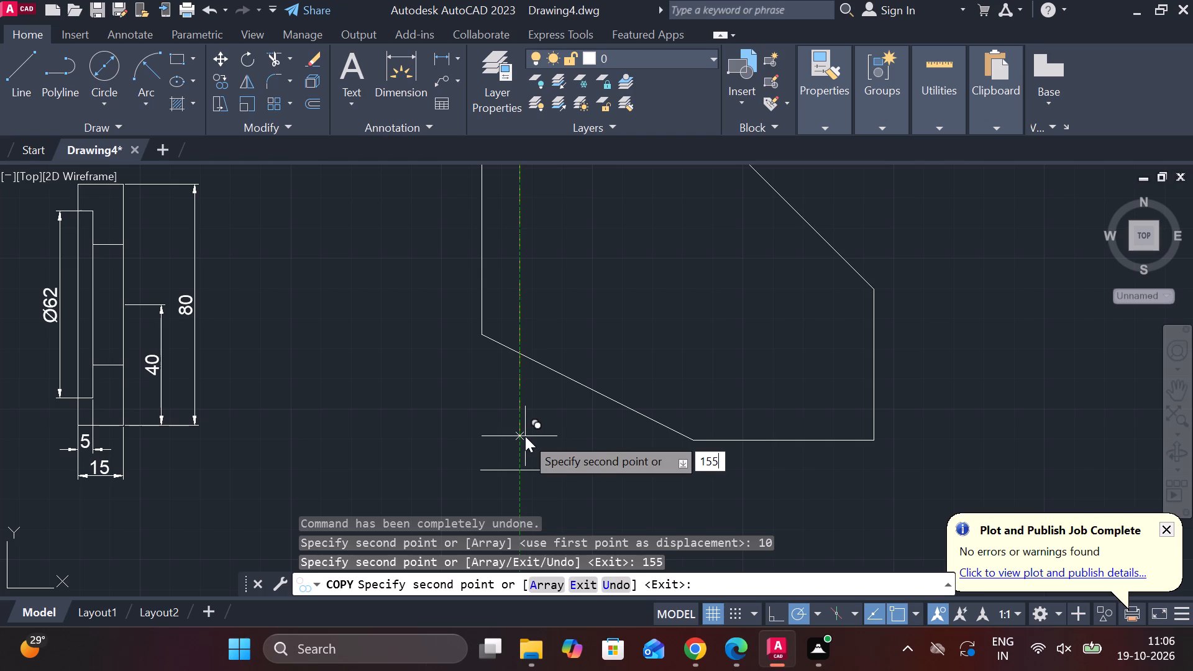
pyautogui.press('Return')
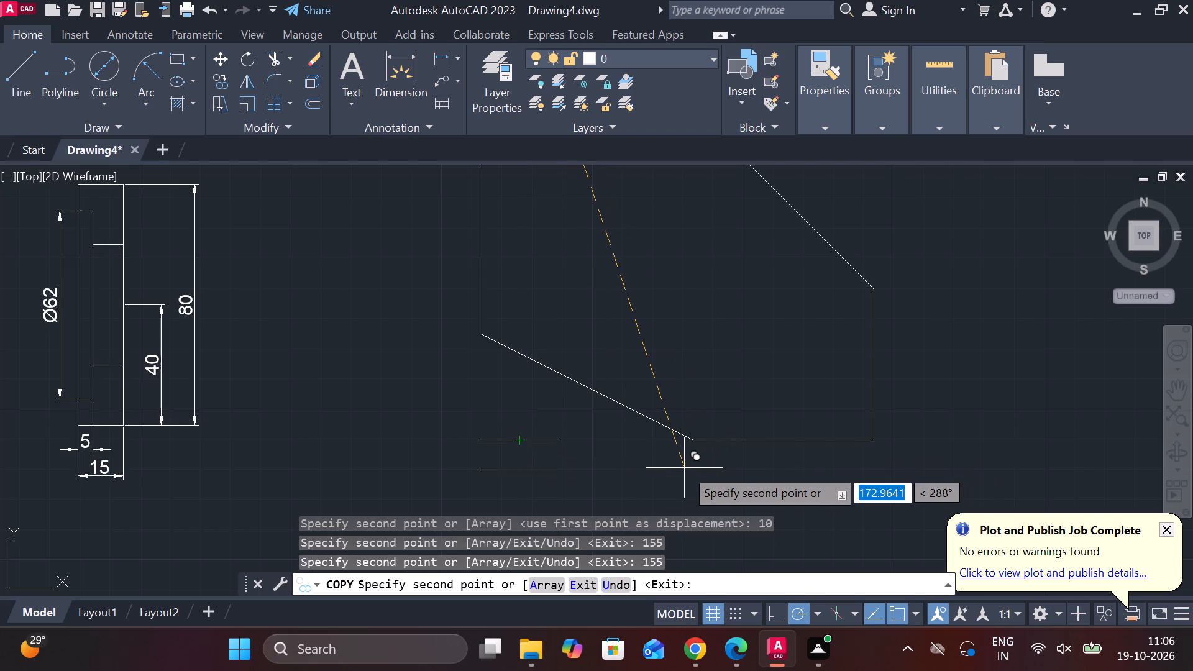
pyautogui.press('Escape')
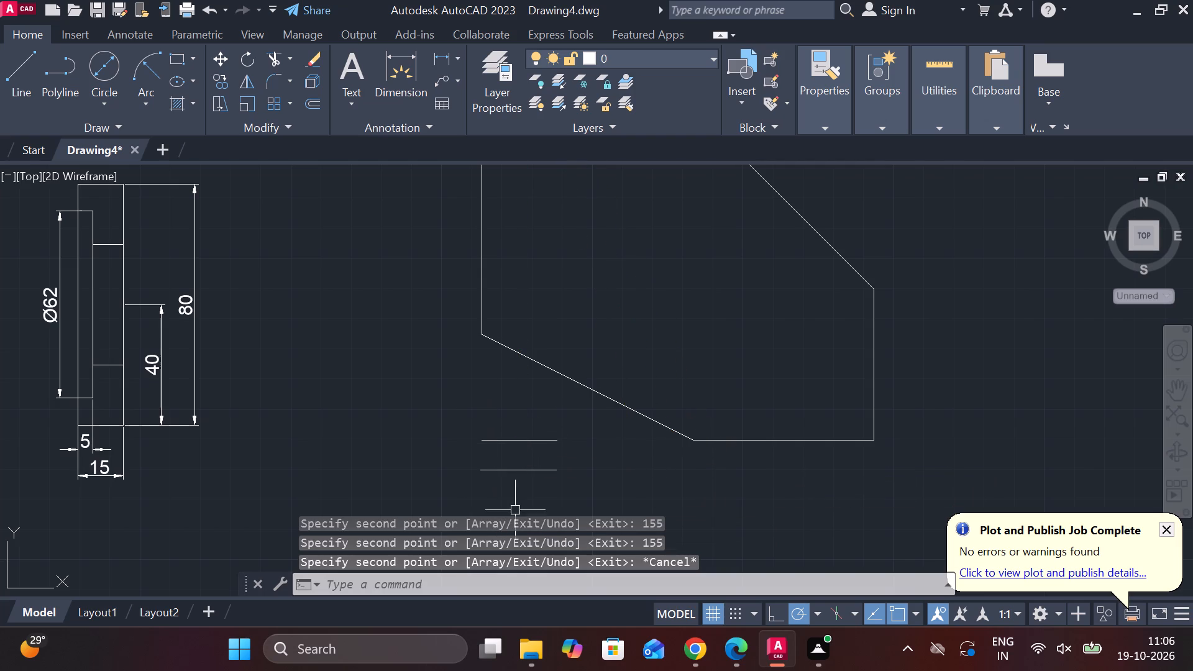
# Delete the copied short line just below the level of the outline's bottom edge.
pyautogui.click(526, 472)
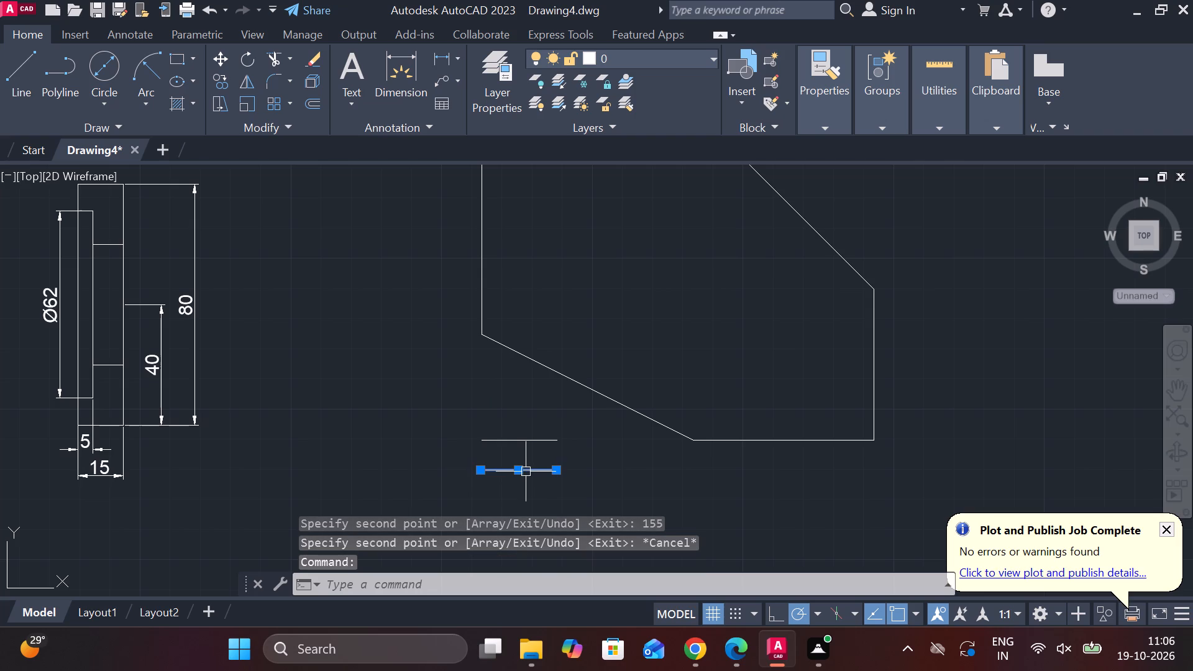
pyautogui.press('Delete')
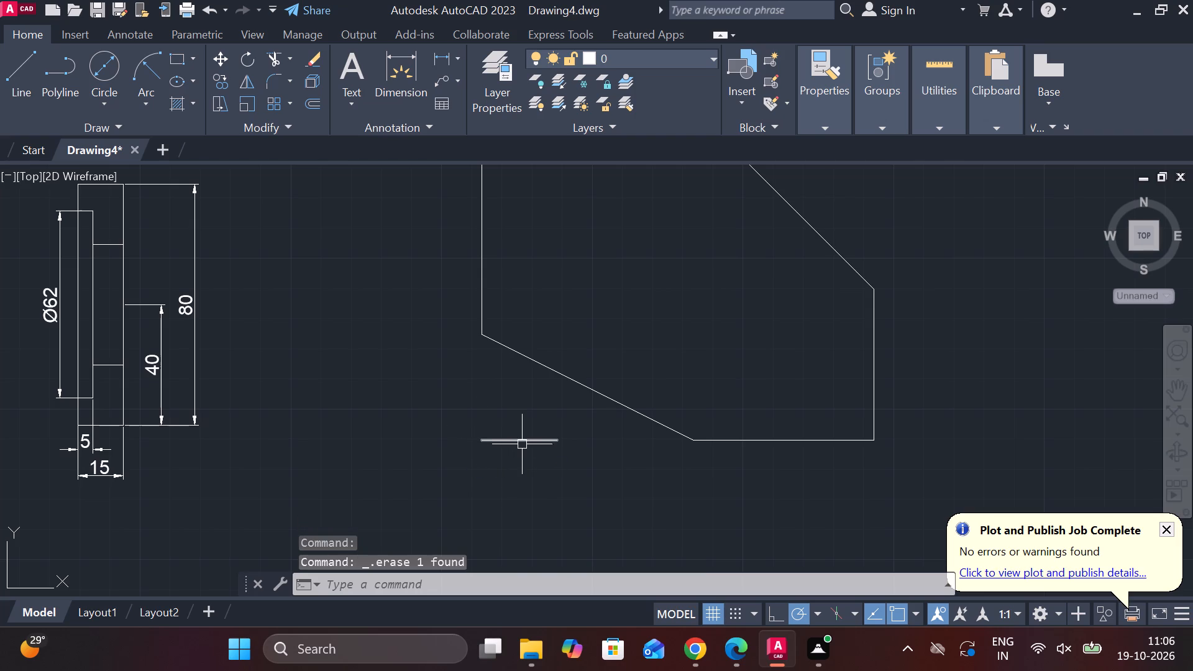
# Copy the short line level with the outline's bottom edge straight up by 45 and by 65, entering the 65 distance twice.
pyautogui.click(522, 441)
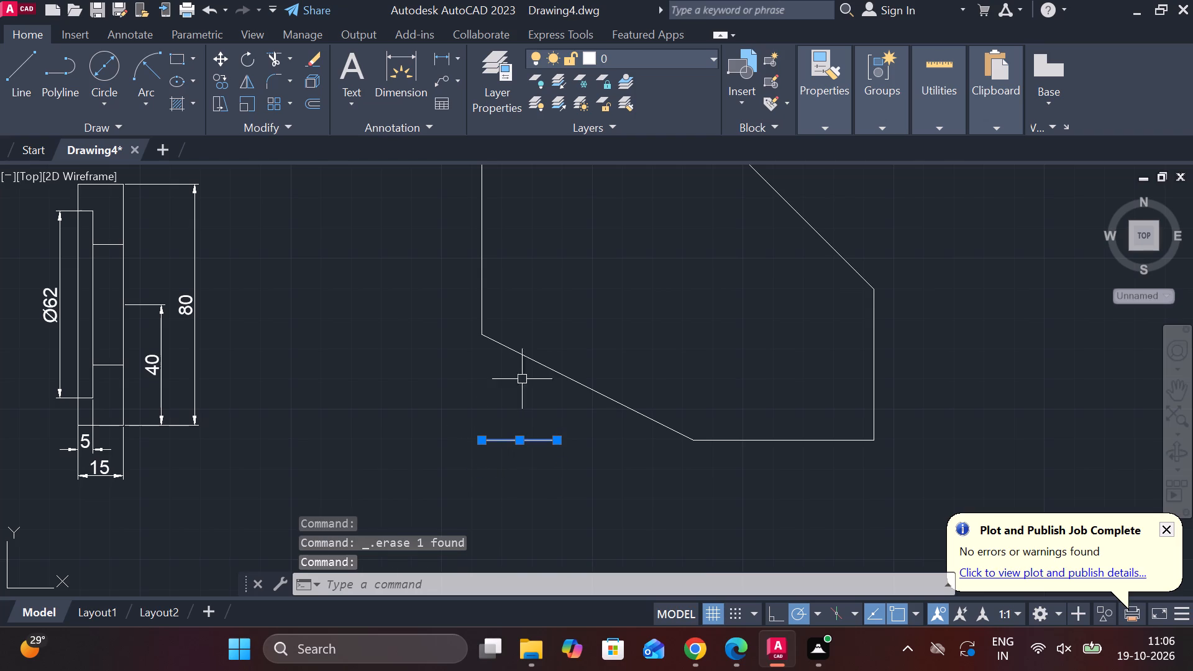
pyautogui.click(225, 83)
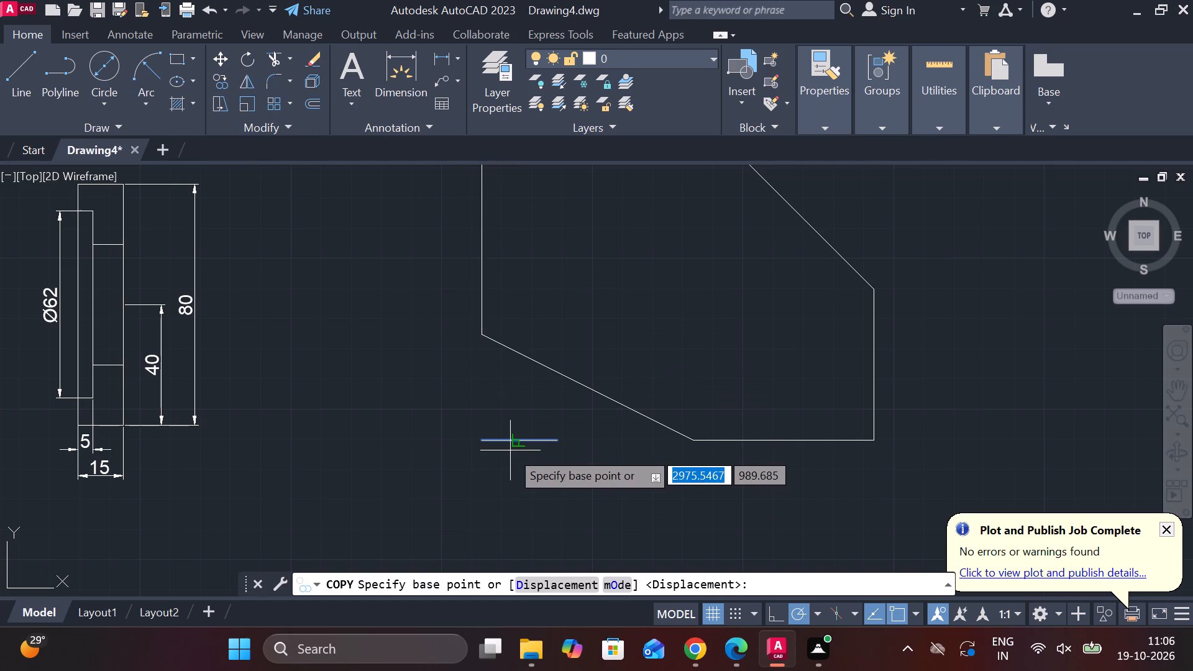
pyautogui.click(517, 442)
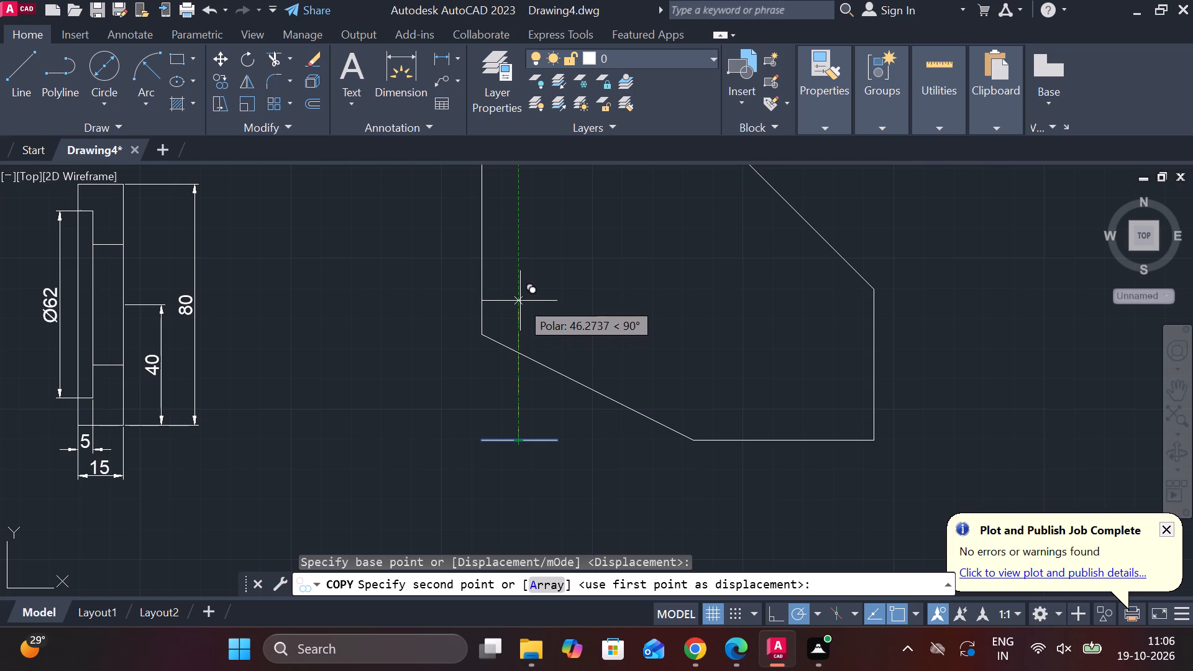
pyautogui.write('45')
pyautogui.press('Return')
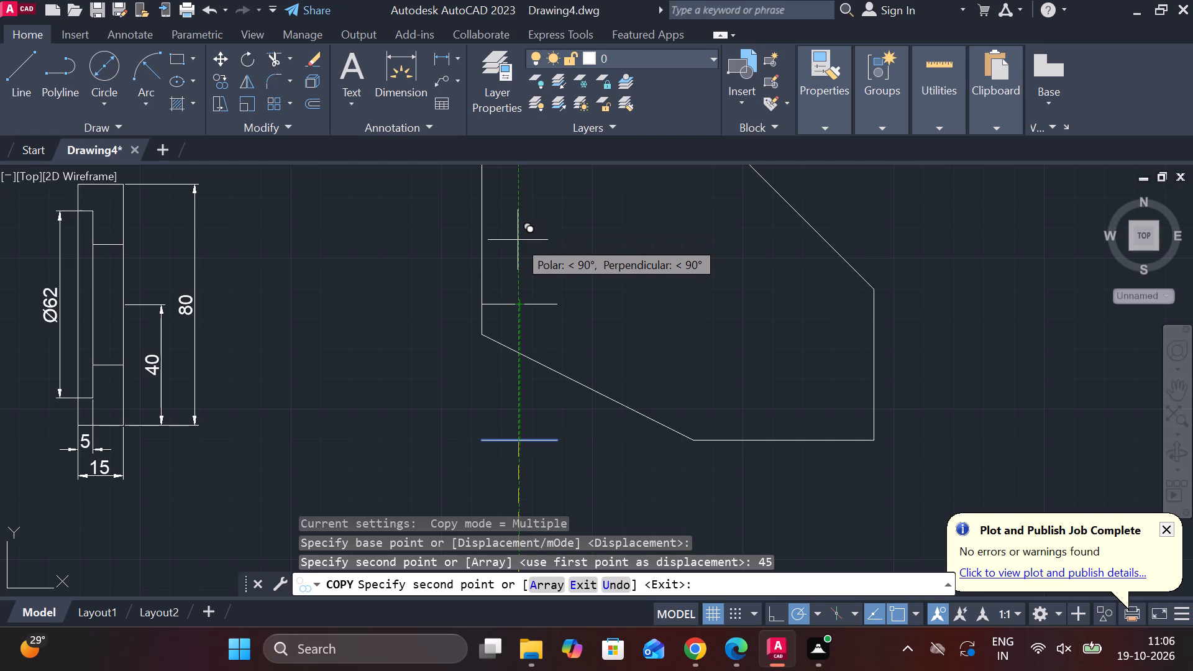
pyautogui.write('65')
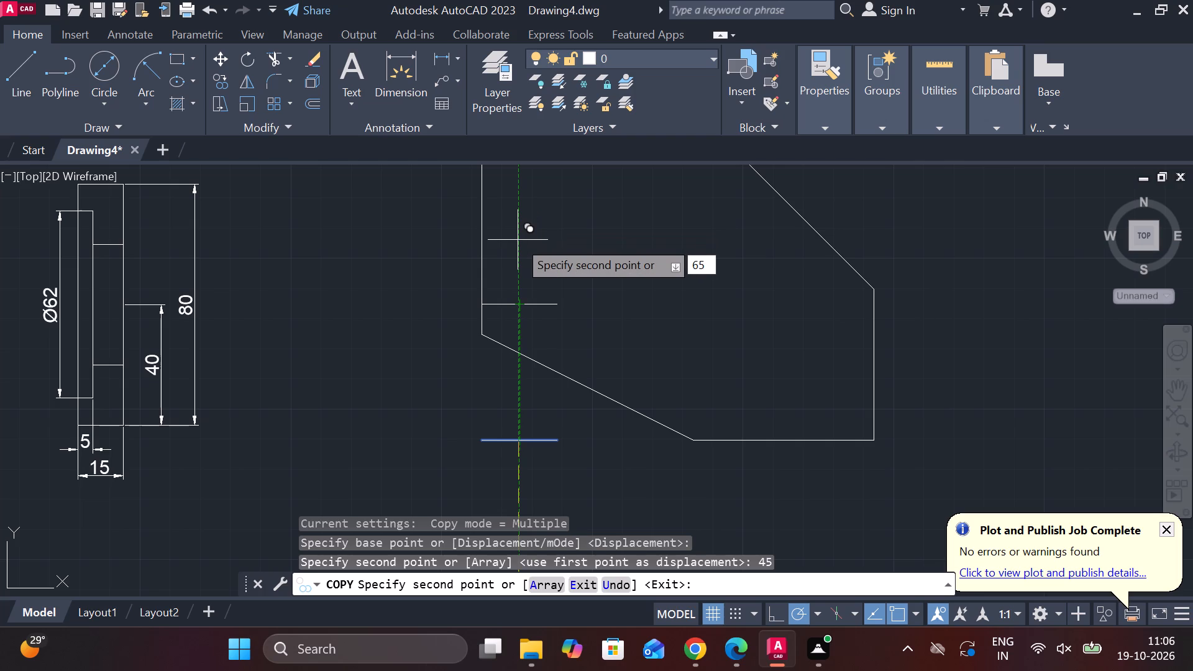
pyautogui.press('Return')
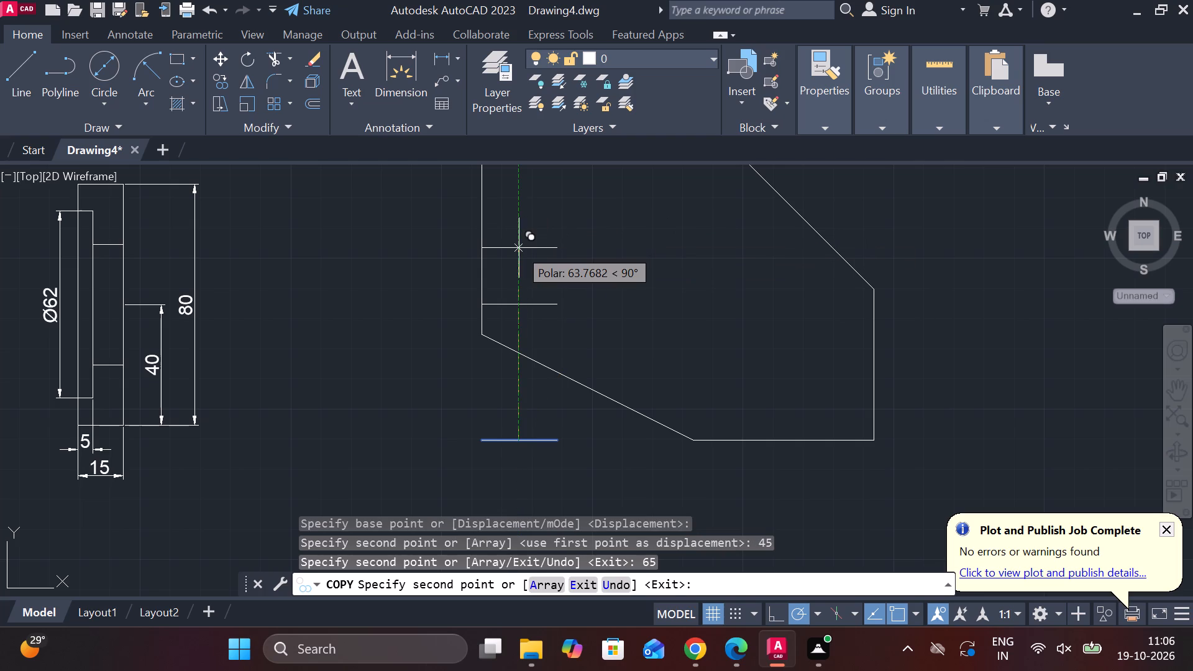
pyautogui.write('65')
pyautogui.press('Return')
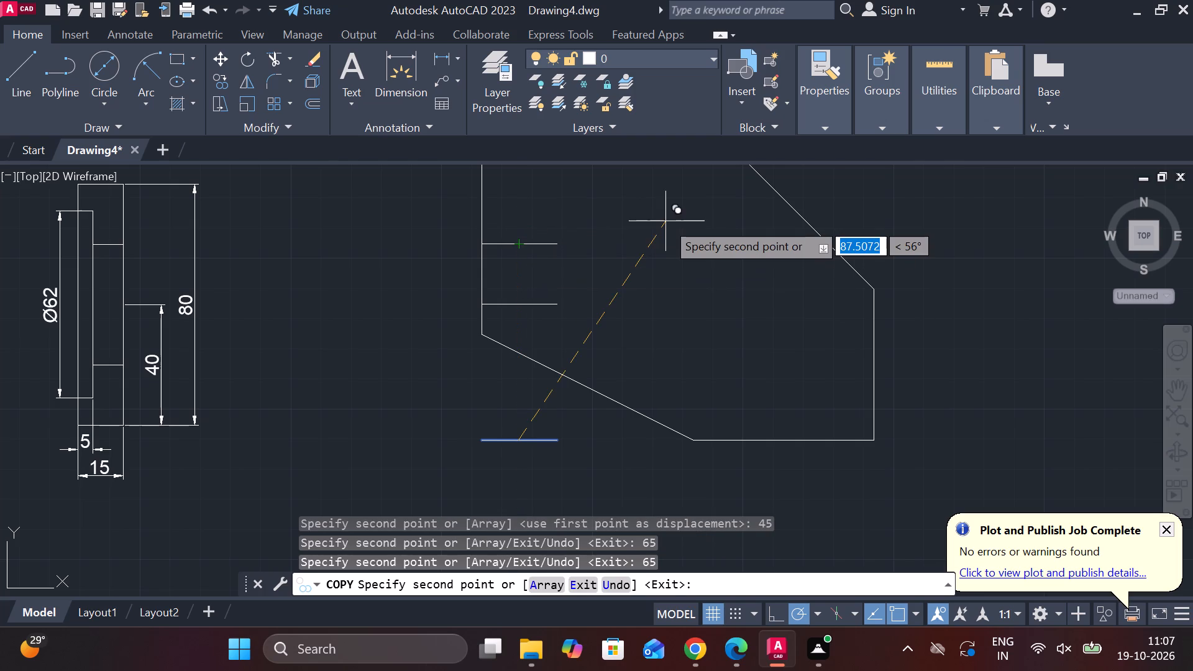
pyautogui.press('Escape')
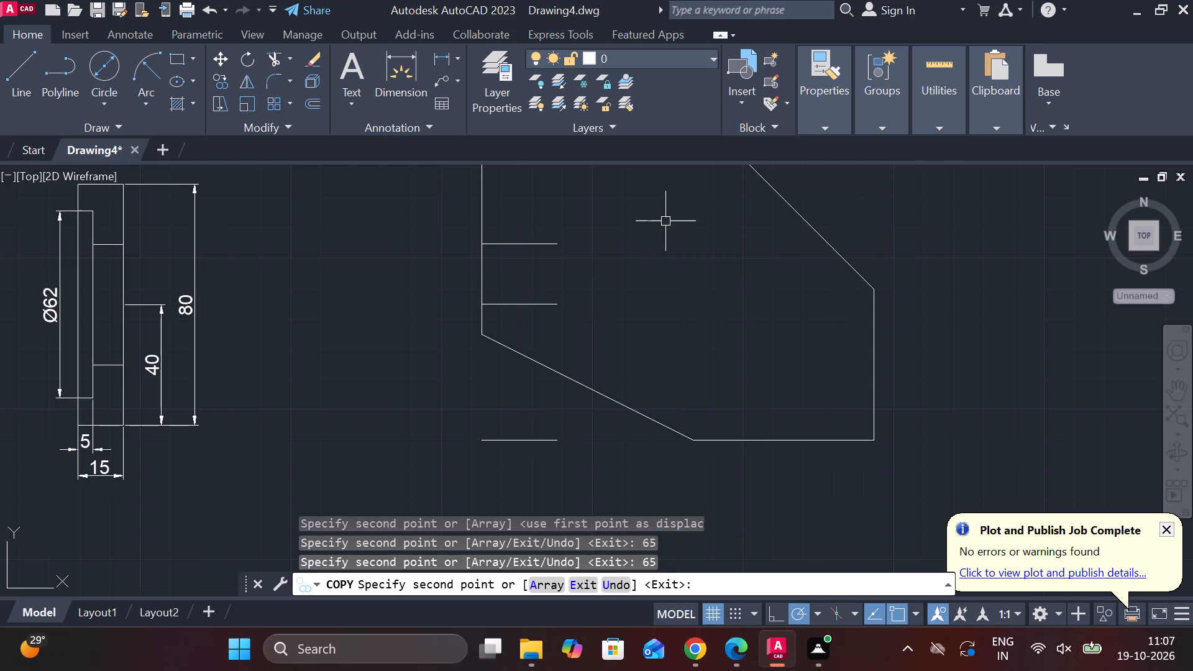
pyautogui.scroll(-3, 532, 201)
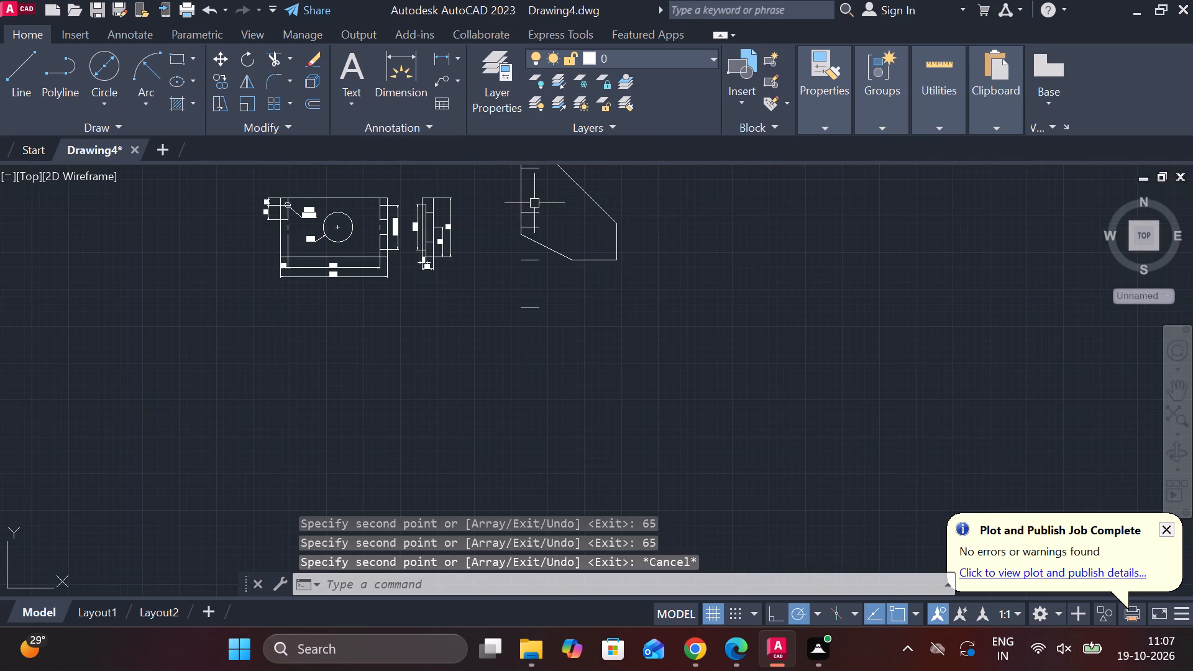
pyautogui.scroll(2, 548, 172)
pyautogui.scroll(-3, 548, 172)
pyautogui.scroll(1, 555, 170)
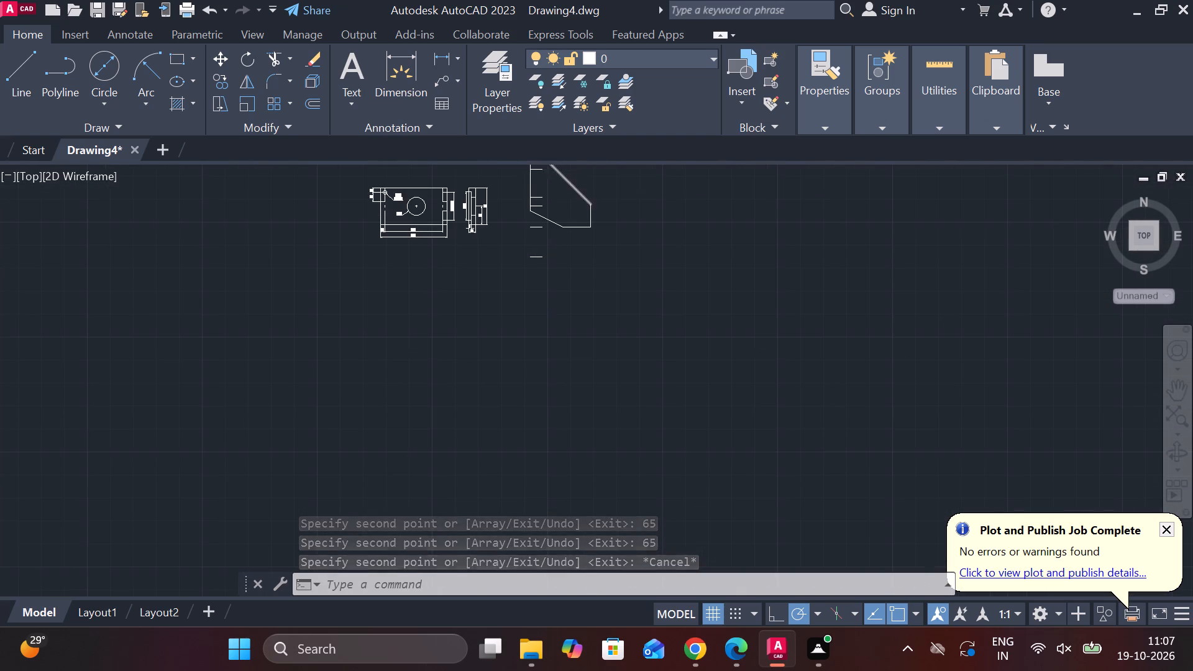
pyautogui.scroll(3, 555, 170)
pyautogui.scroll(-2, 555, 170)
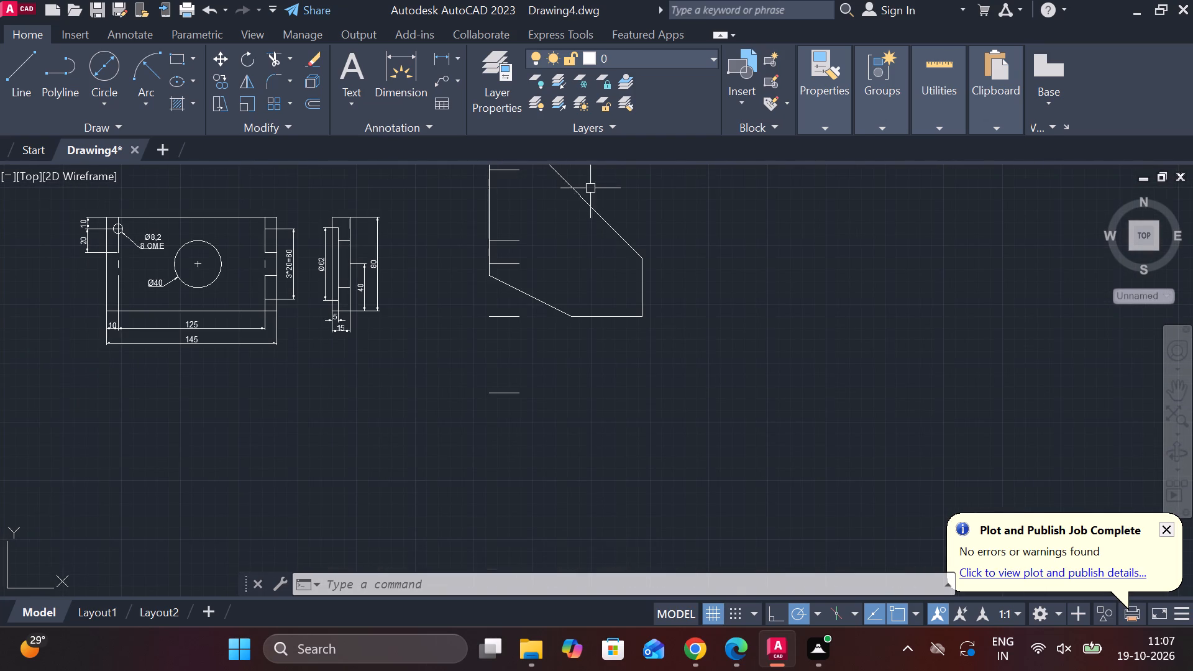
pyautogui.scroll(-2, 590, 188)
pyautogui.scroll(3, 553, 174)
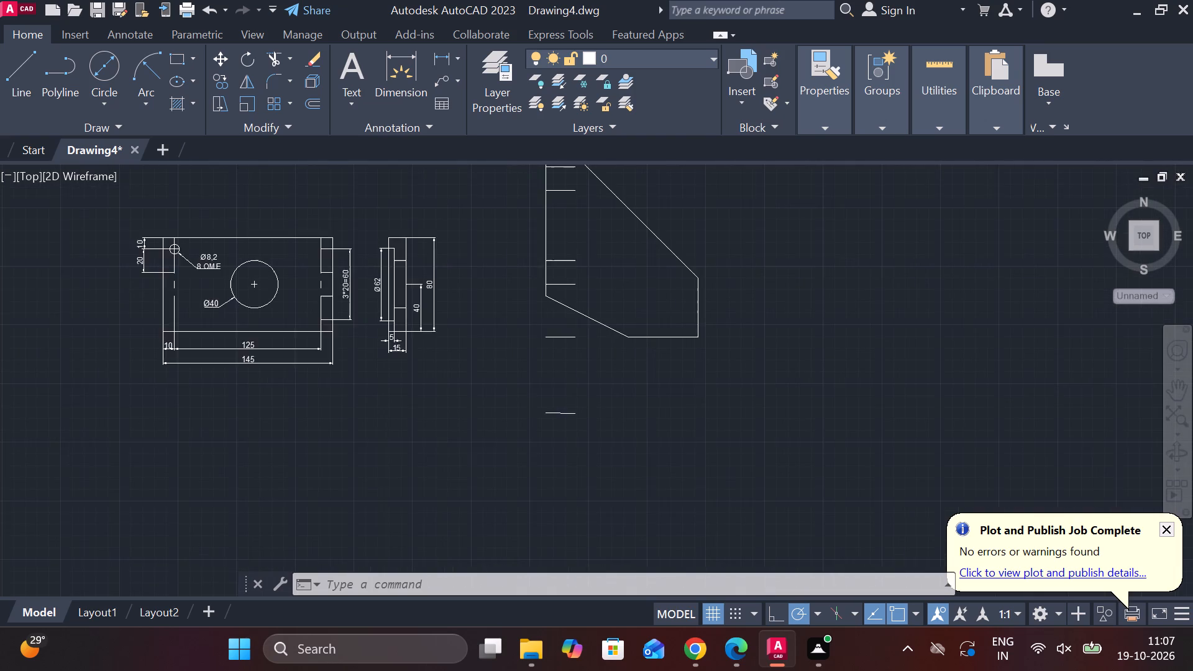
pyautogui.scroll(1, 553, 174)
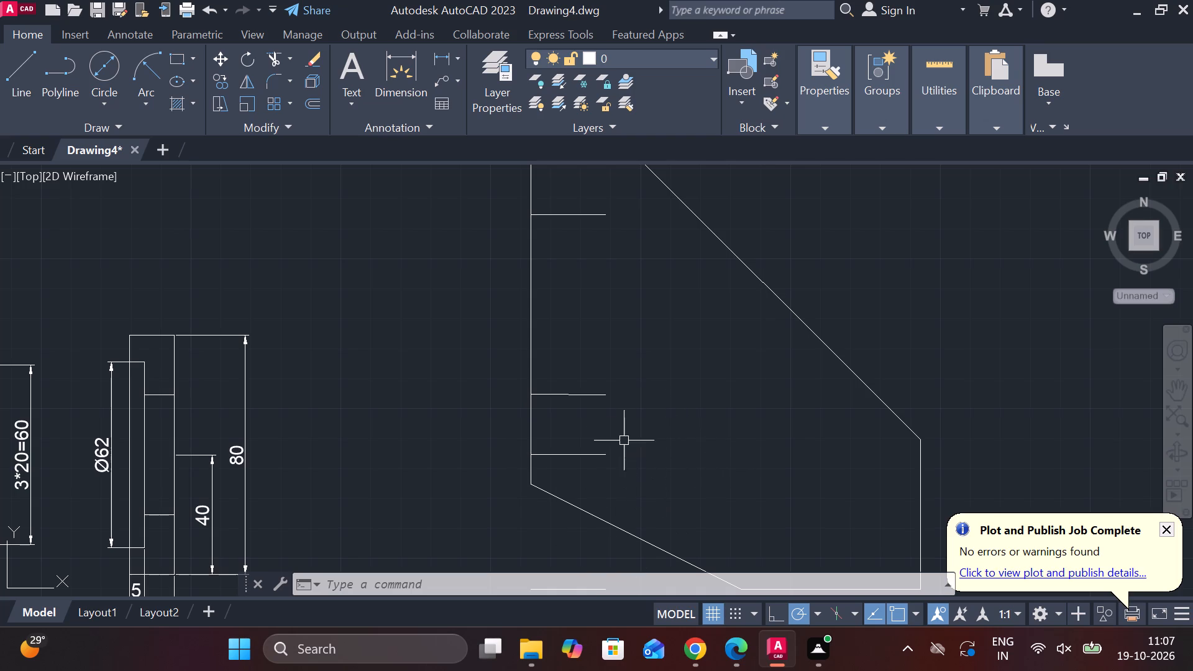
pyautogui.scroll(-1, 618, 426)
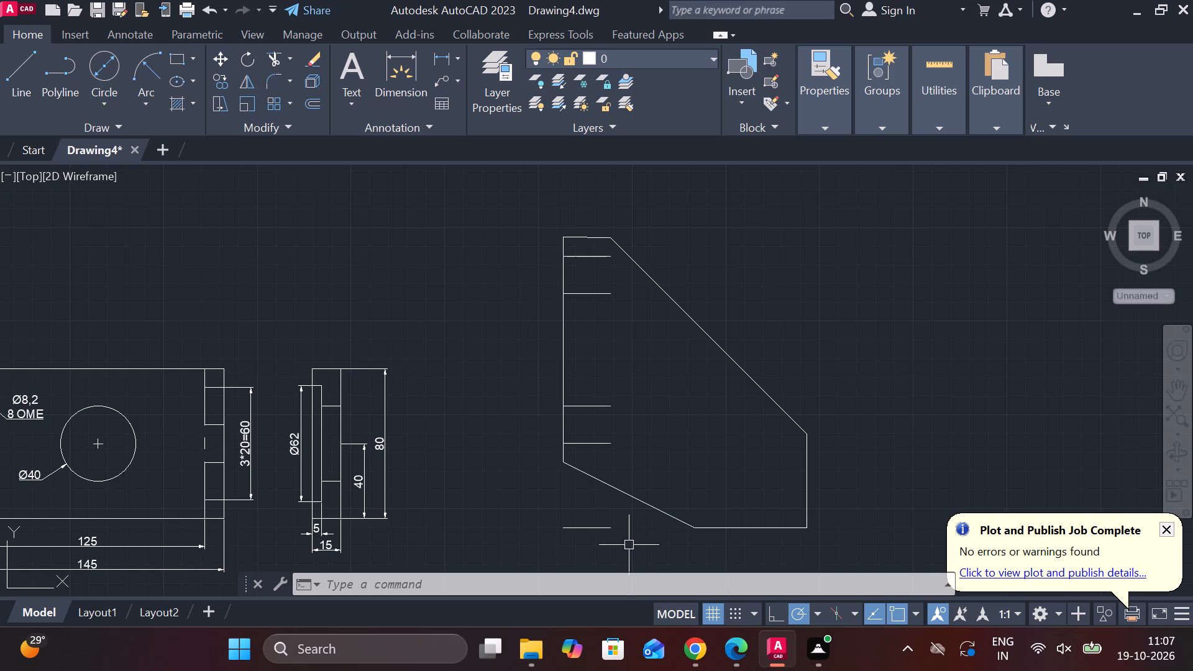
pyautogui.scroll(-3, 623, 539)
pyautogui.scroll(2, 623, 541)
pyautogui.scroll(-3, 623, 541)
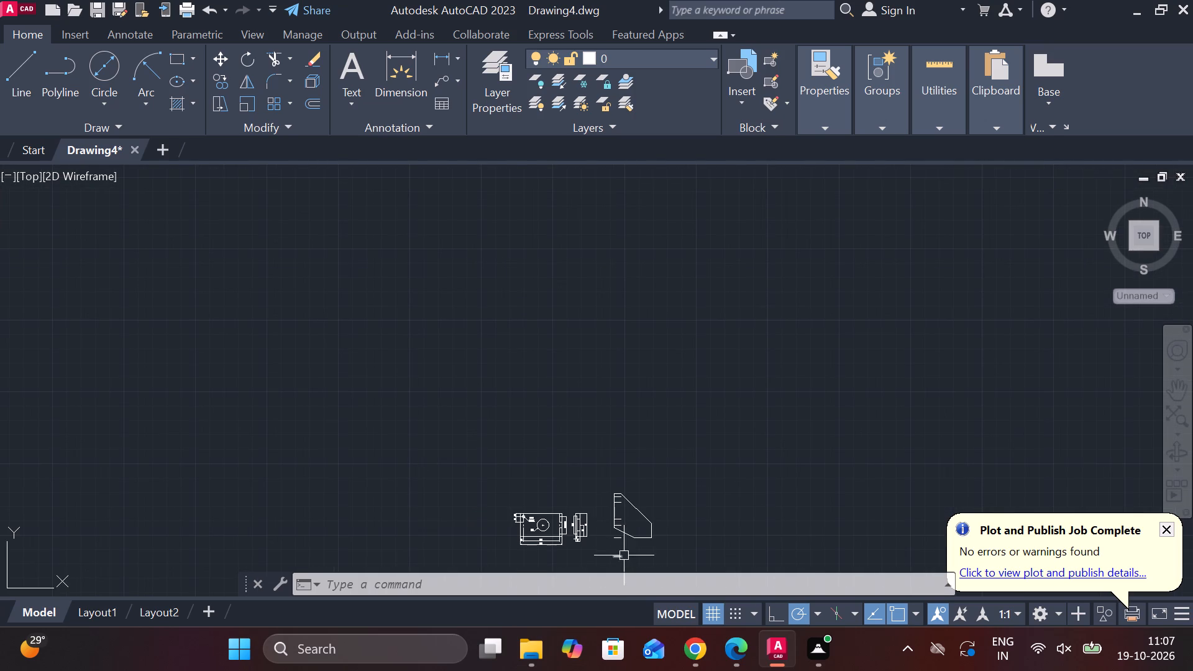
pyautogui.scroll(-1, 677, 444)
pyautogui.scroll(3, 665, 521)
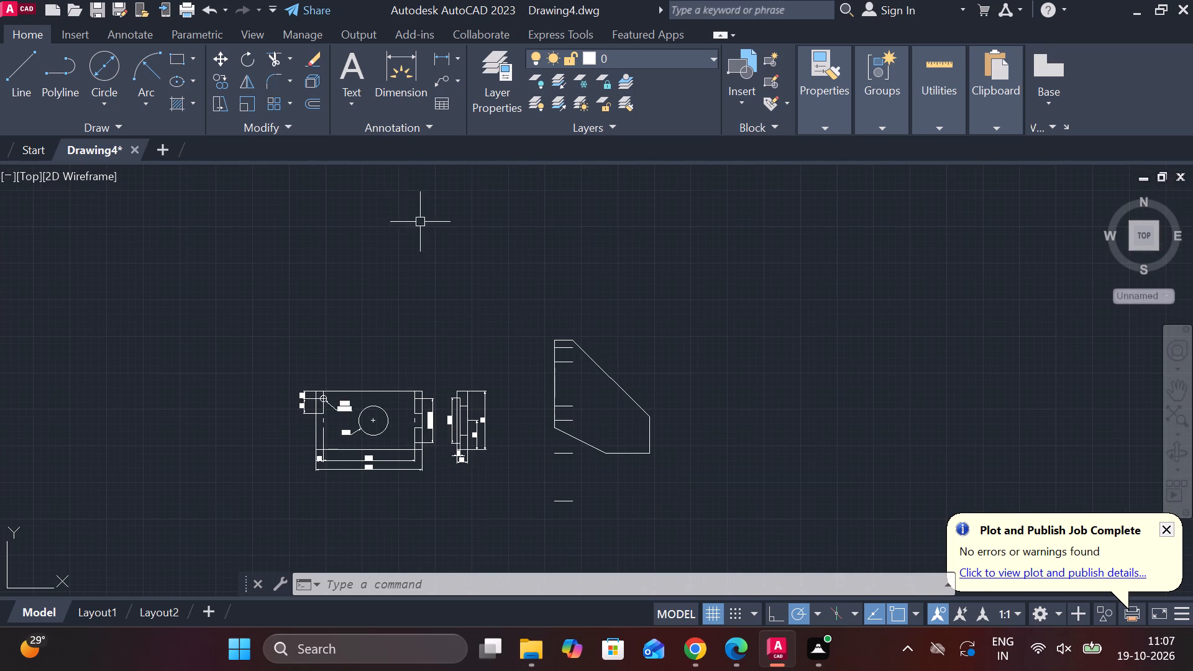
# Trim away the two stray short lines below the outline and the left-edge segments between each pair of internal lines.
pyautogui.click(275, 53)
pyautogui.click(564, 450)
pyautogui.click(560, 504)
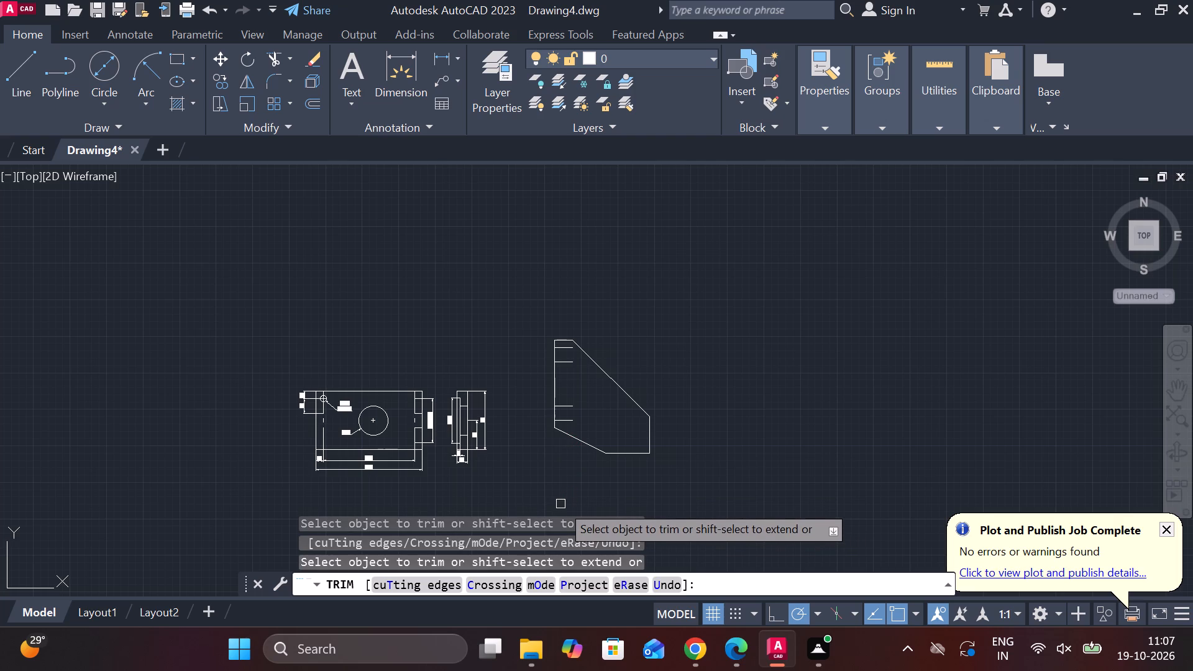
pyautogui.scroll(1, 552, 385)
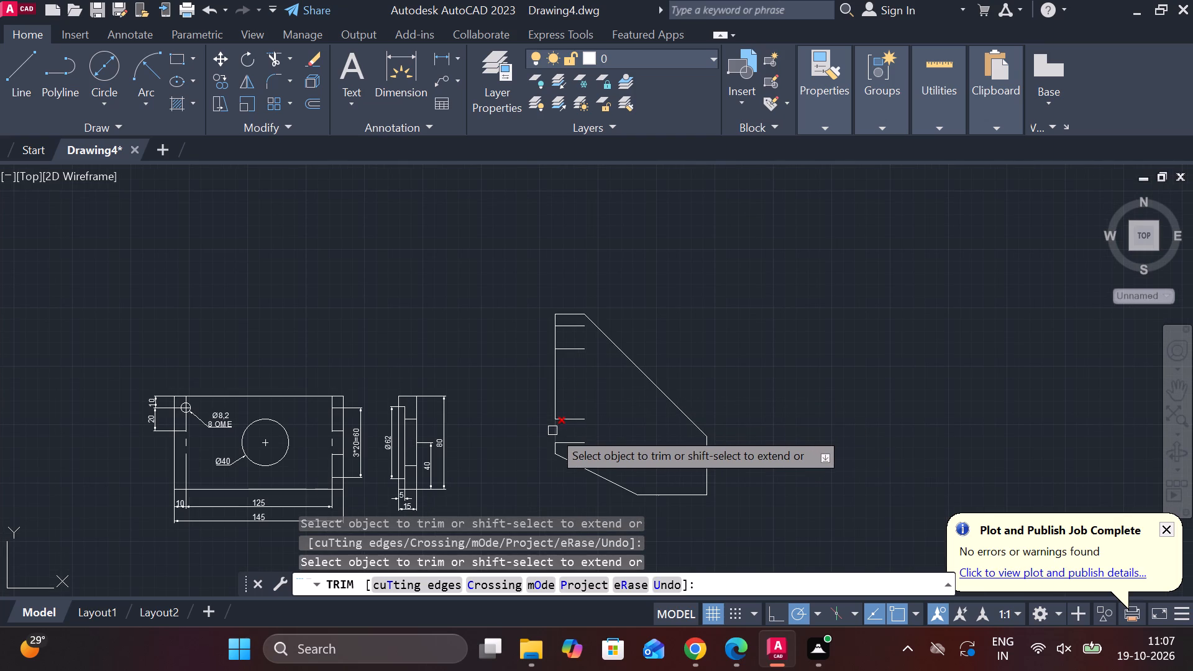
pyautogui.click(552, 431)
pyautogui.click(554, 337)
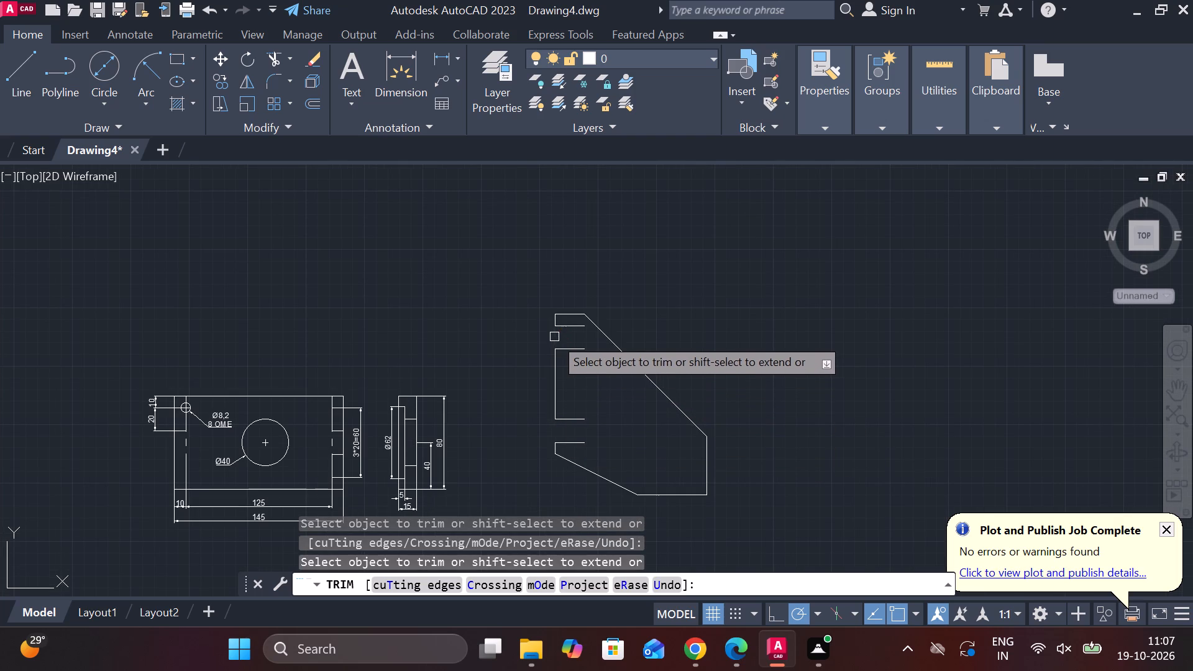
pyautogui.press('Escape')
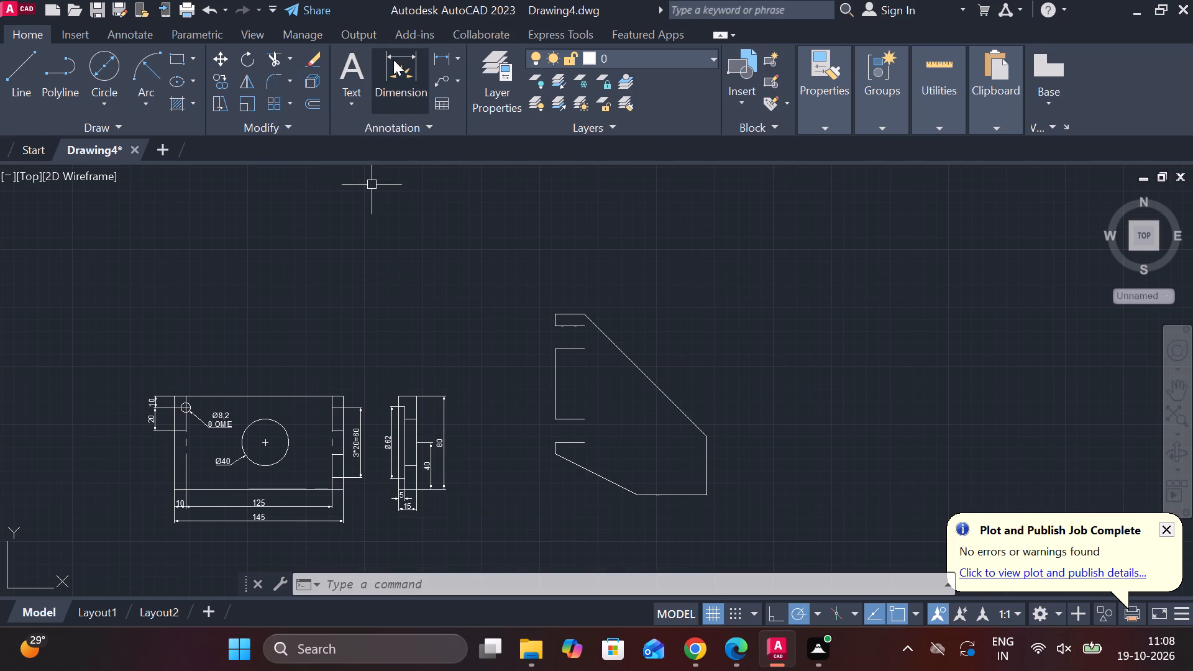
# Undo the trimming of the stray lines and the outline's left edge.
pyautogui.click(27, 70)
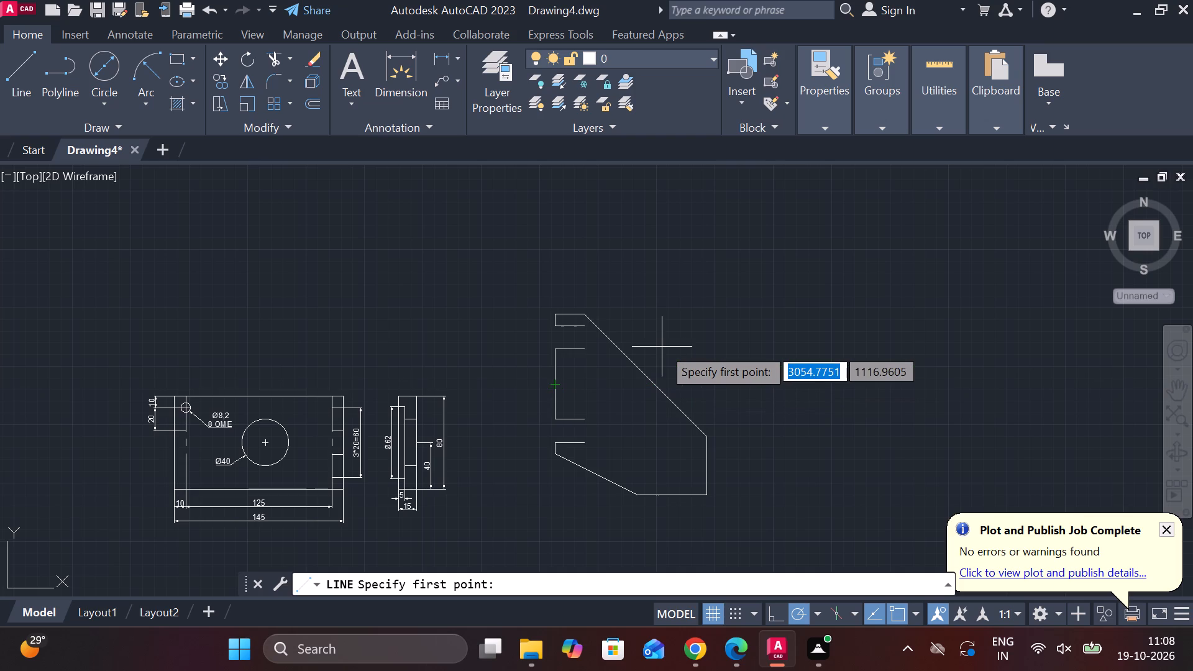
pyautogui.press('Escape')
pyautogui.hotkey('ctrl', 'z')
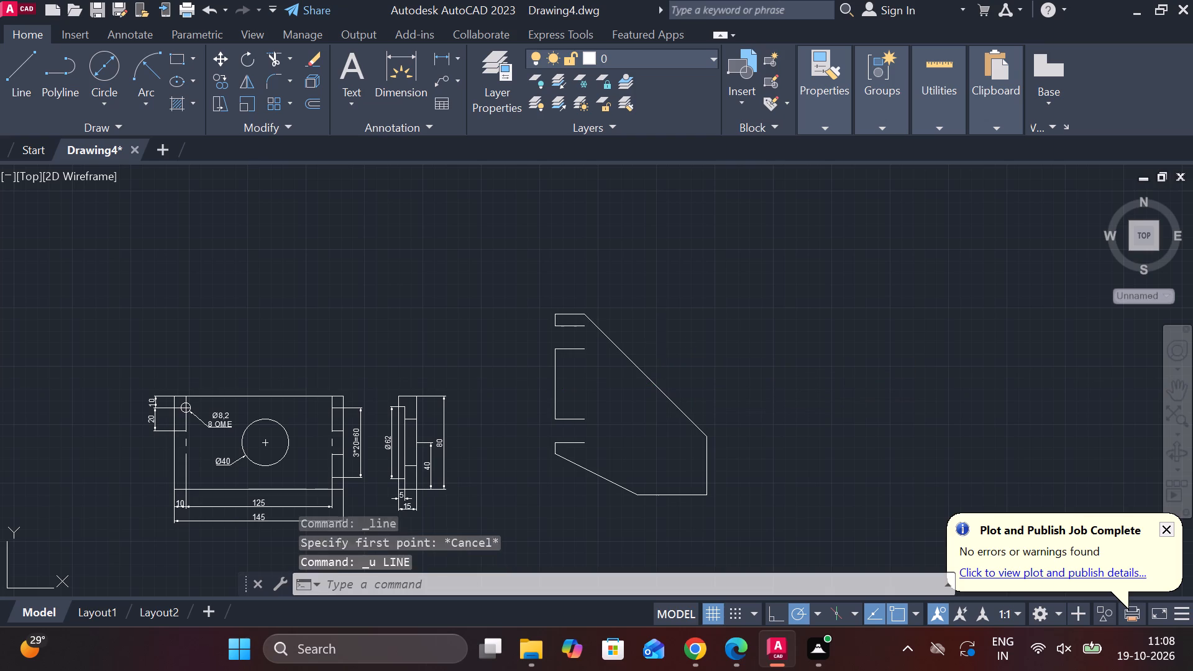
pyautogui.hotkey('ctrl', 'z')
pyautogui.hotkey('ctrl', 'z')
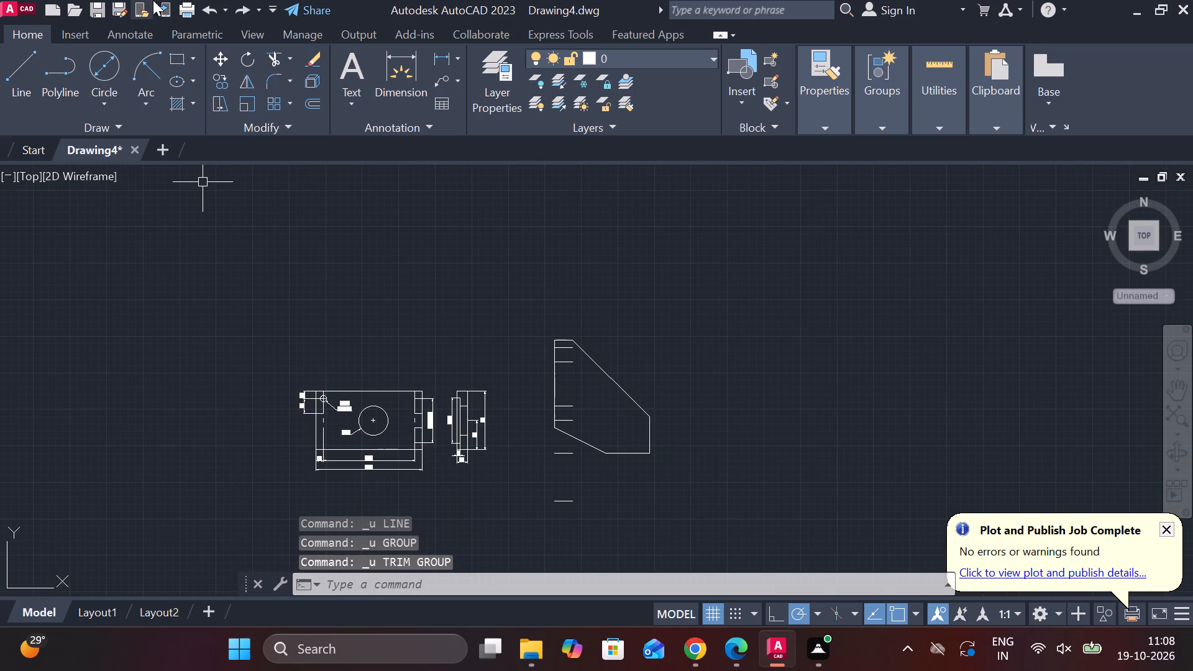
# Draw a horizontal line from the midpoint of the outline's left edge into the plate, ending short of the sloped edge.
pyautogui.click(24, 82)
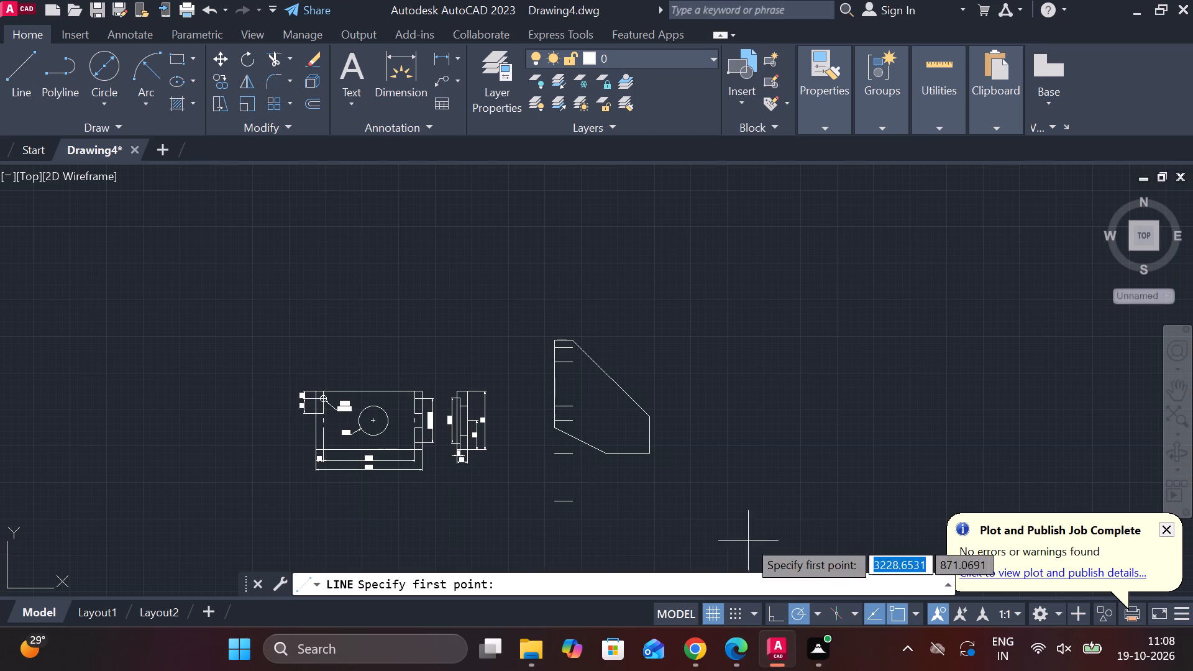
pyautogui.scroll(3, 570, 368)
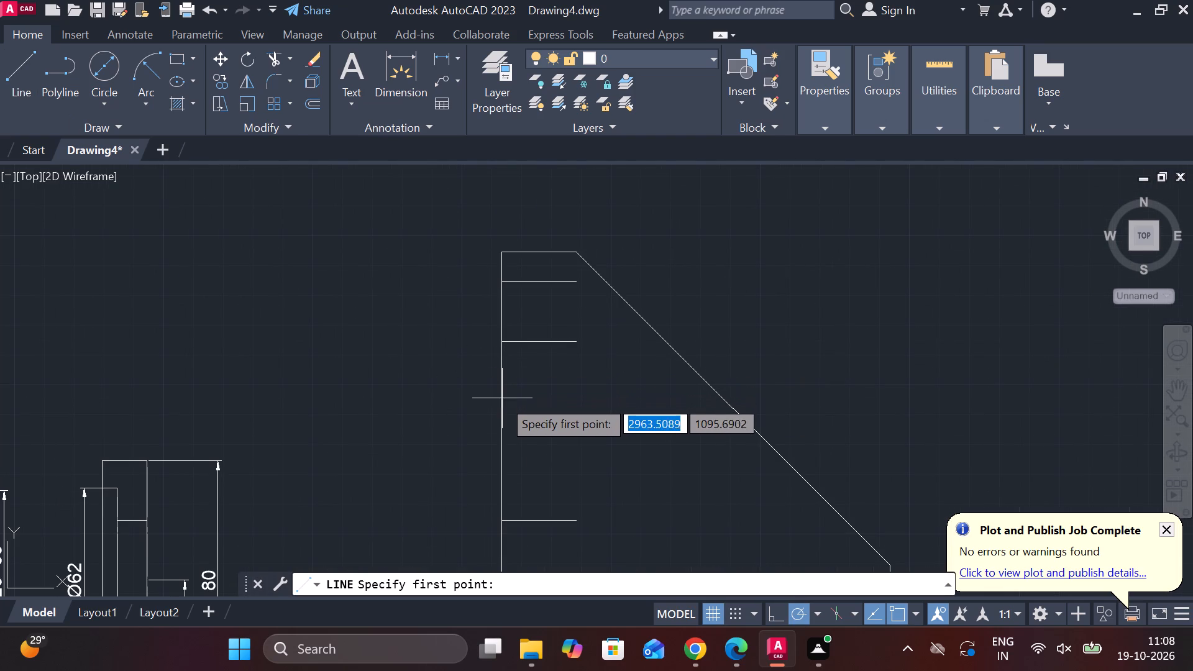
pyautogui.click(502, 433)
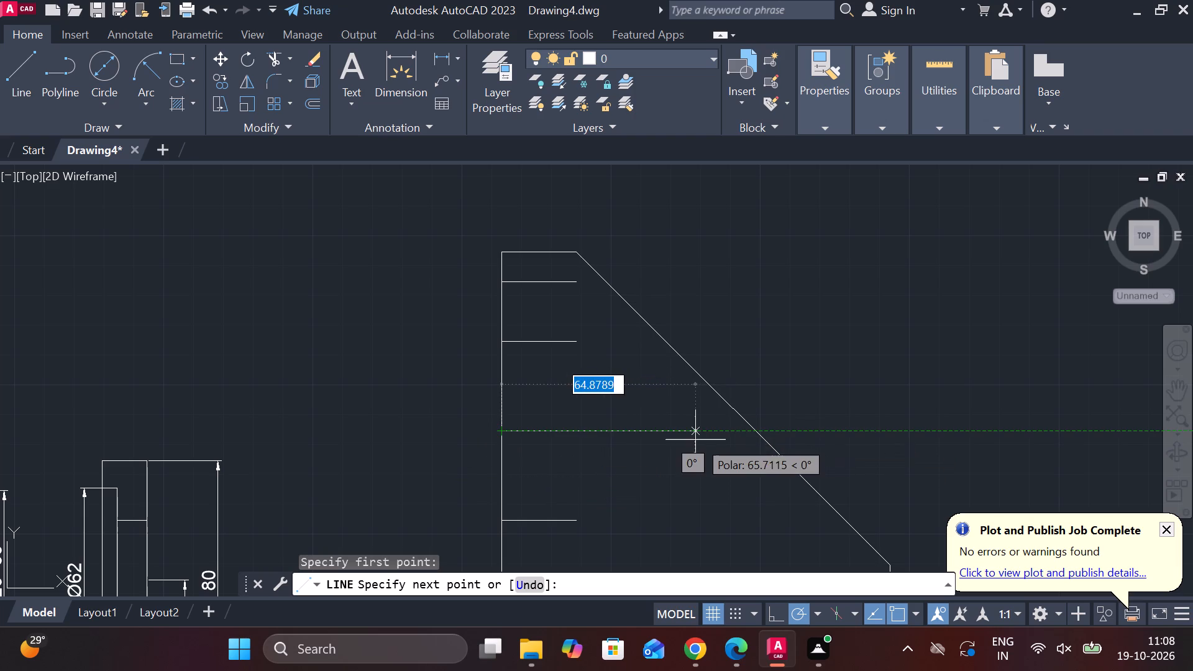
pyautogui.click(667, 432)
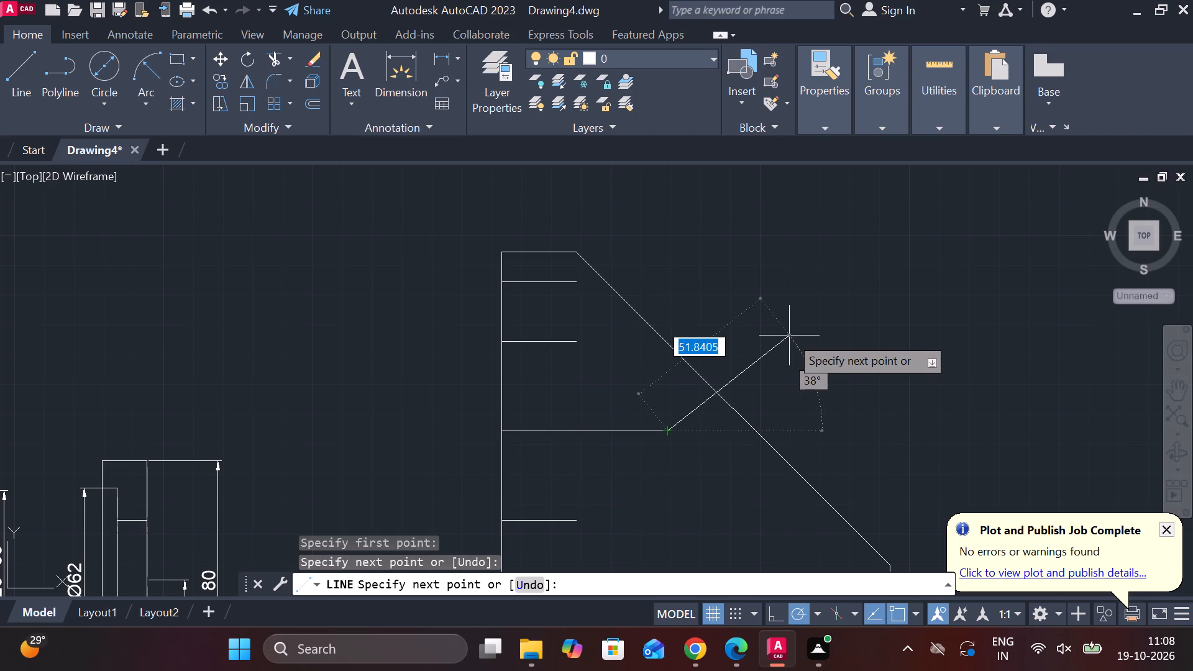
pyautogui.press('Escape')
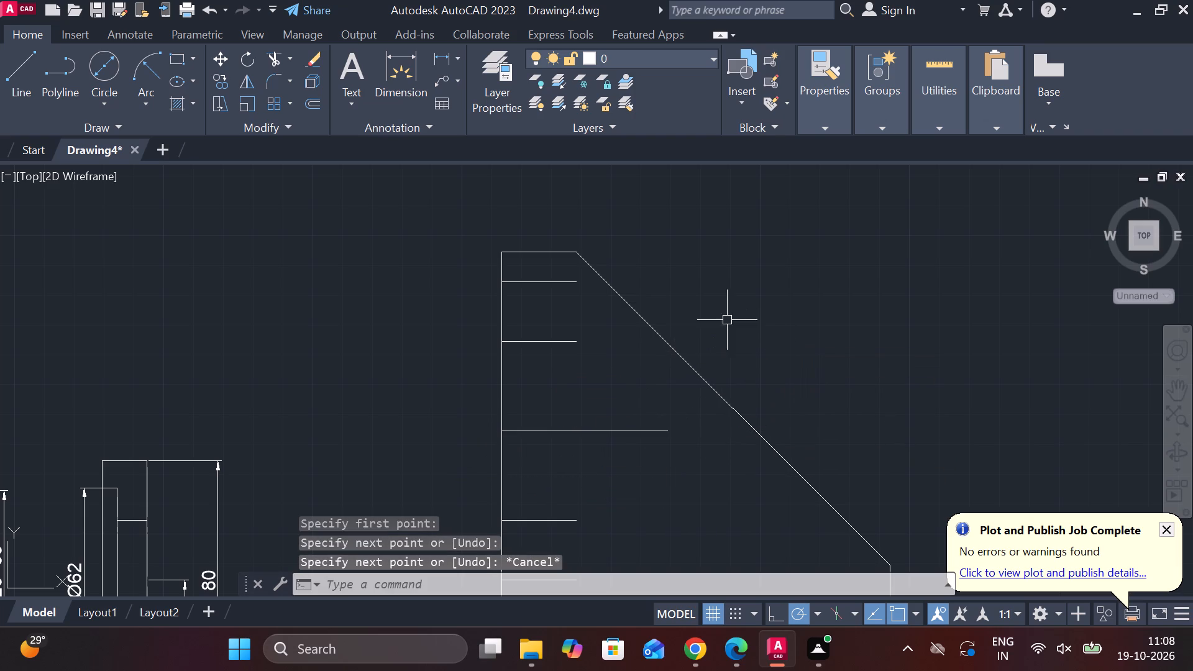
# Copy the outline's left vertical edge 15 to the right, into the plate.
pyautogui.click(501, 309)
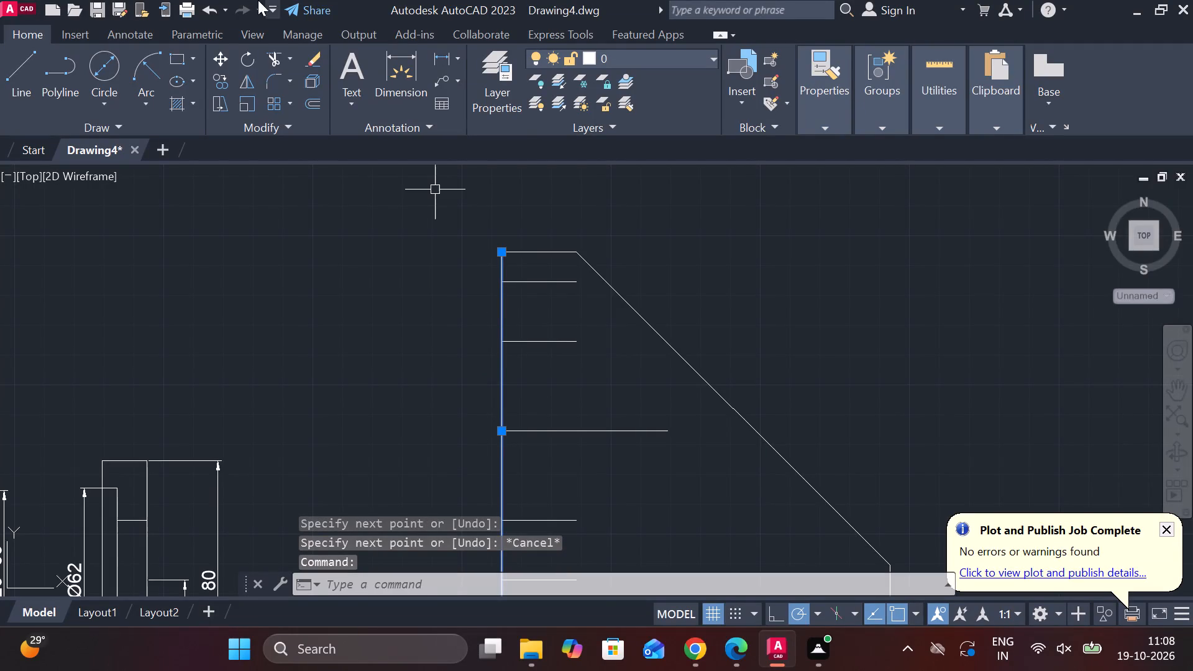
pyautogui.click(216, 80)
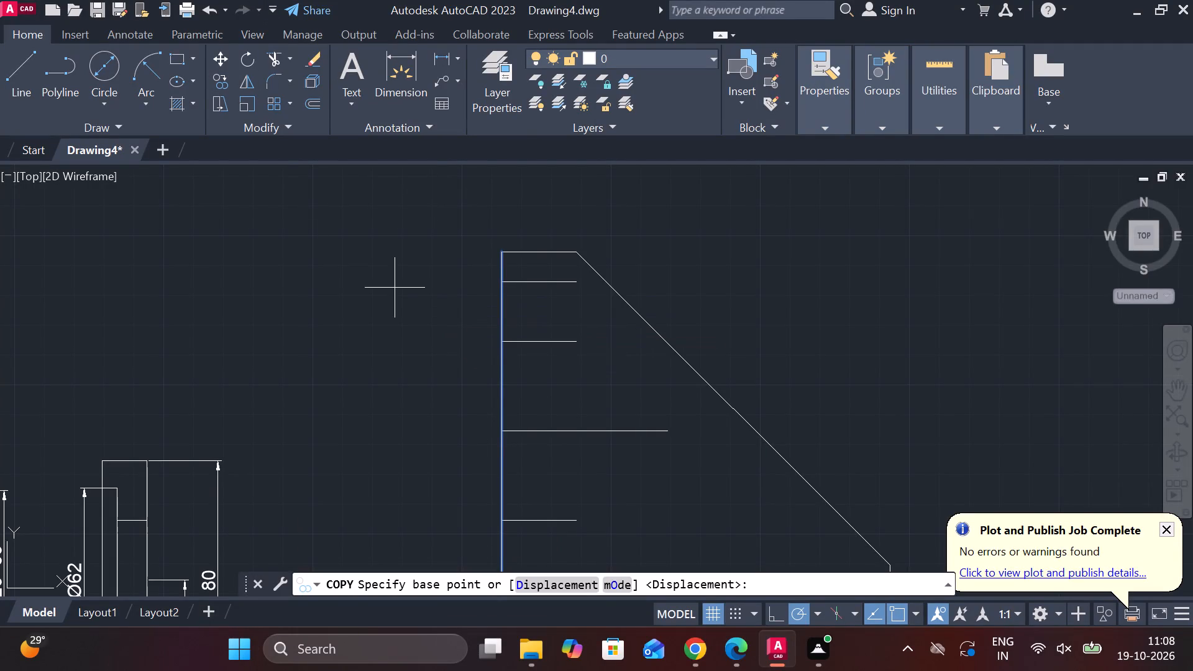
pyautogui.click(500, 437)
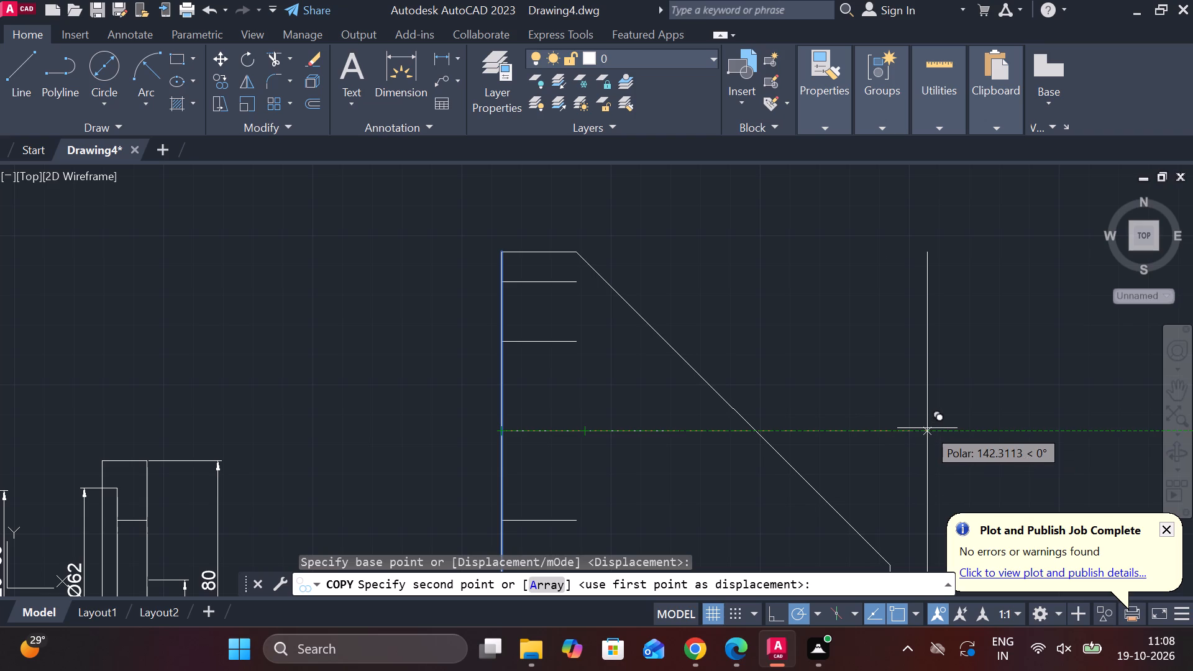
pyautogui.write('15')
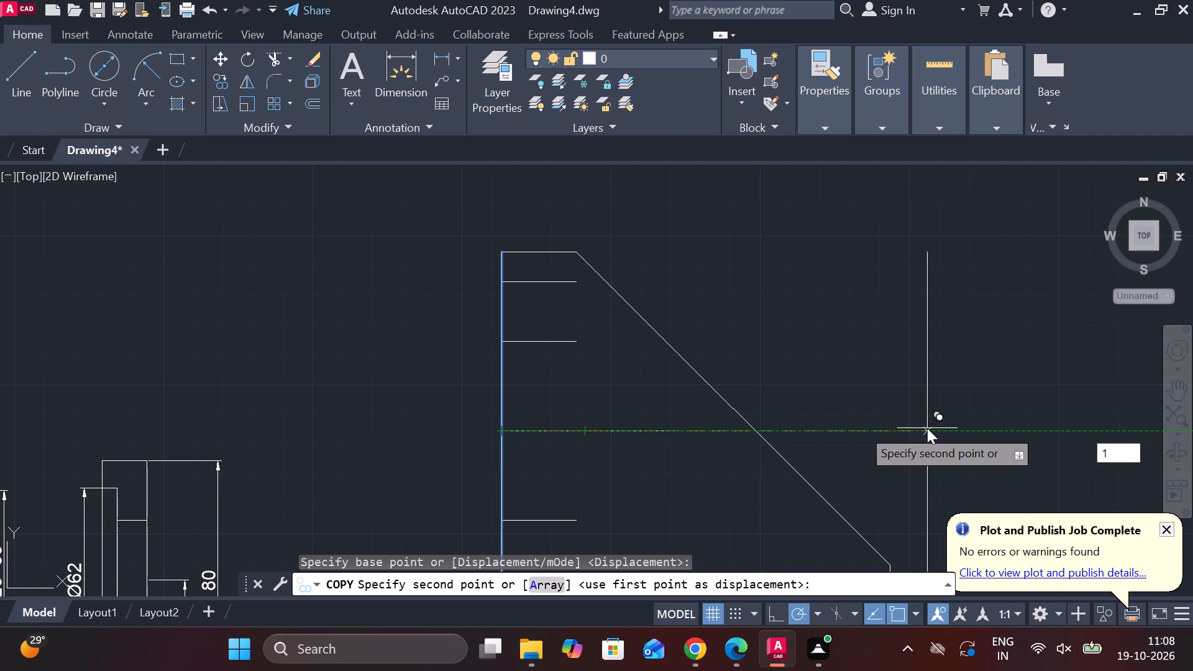
pyautogui.press('Return')
pyautogui.scroll(-1, 926, 424)
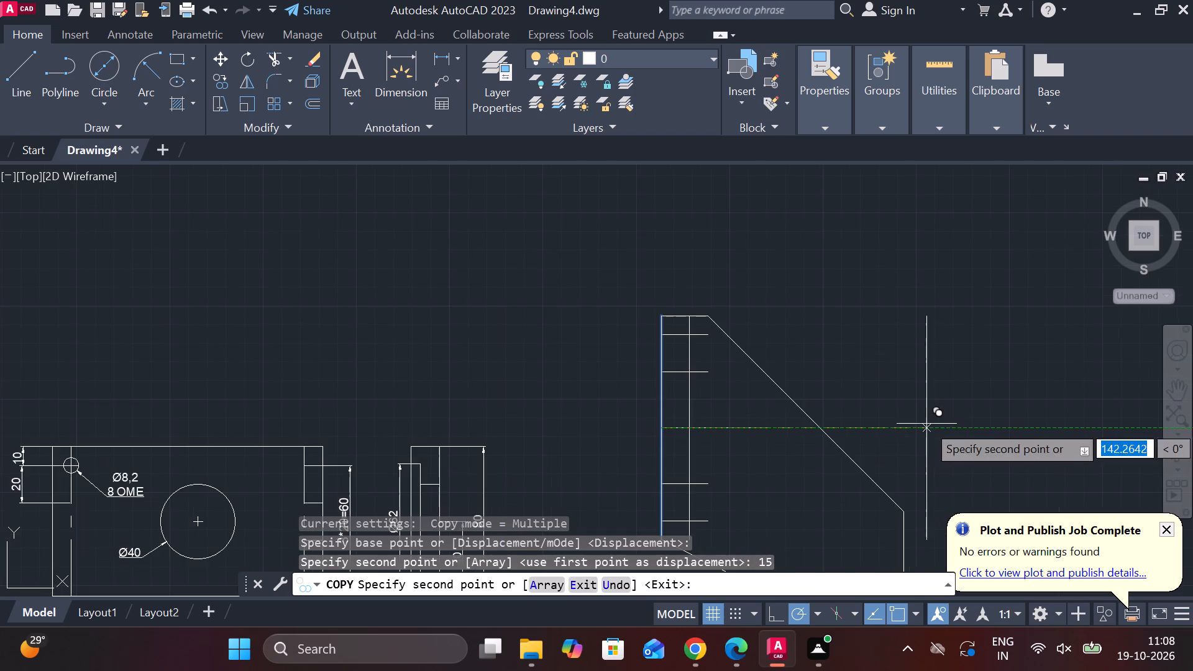
pyautogui.scroll(-1, 926, 424)
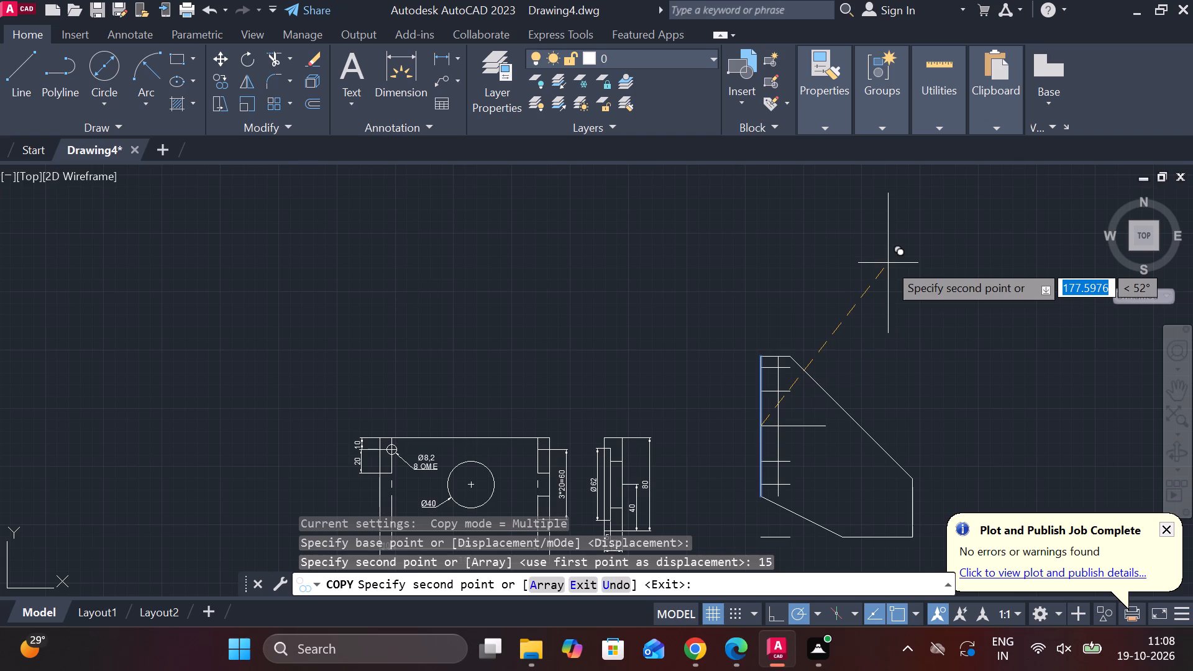
pyautogui.press('Escape')
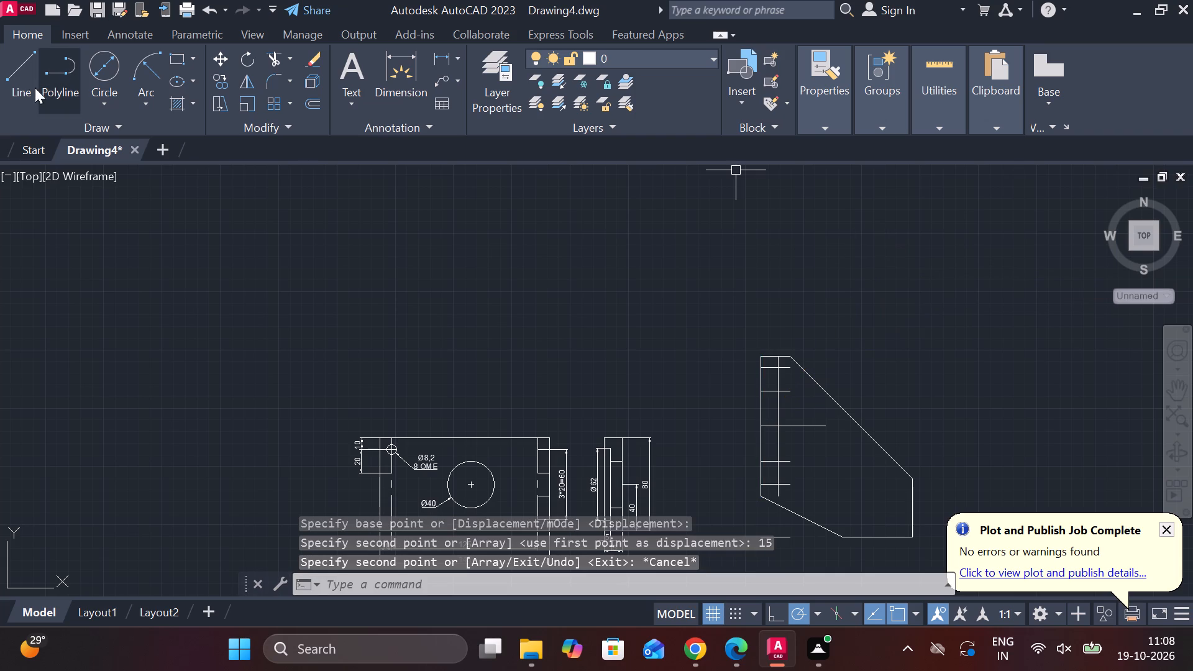
# Draw an 8.2 diameter circle centred where the copied vertical line crosses the horizontal midline.
pyautogui.click(95, 66)
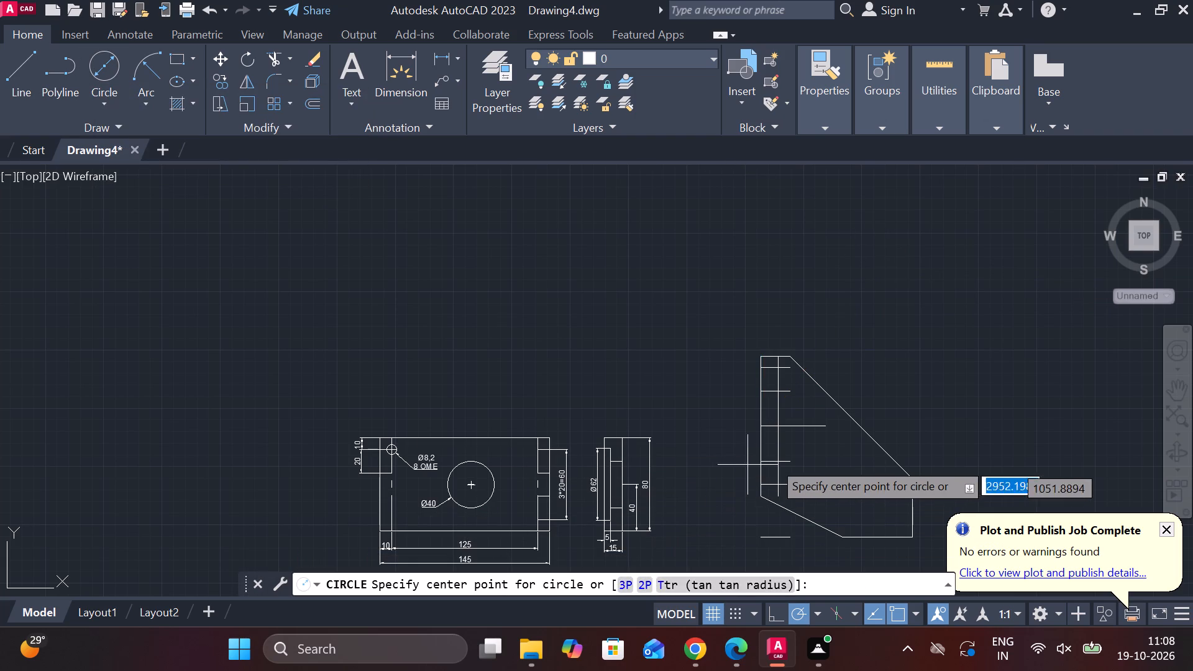
pyautogui.scroll(3, 808, 459)
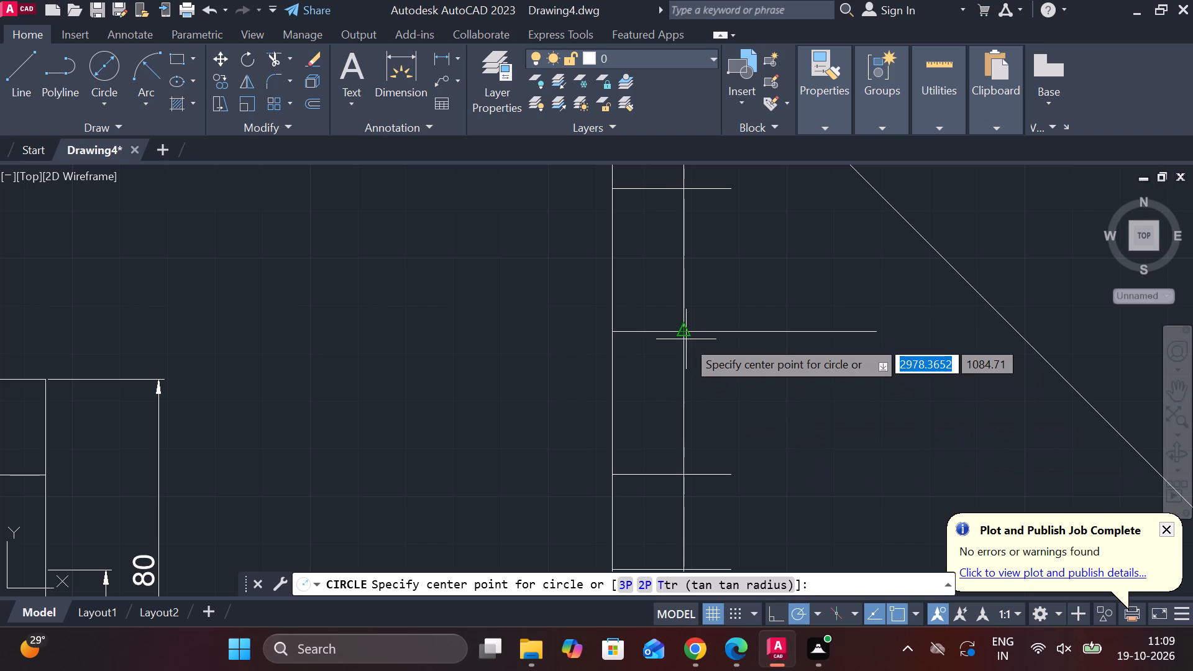
pyautogui.click(686, 327)
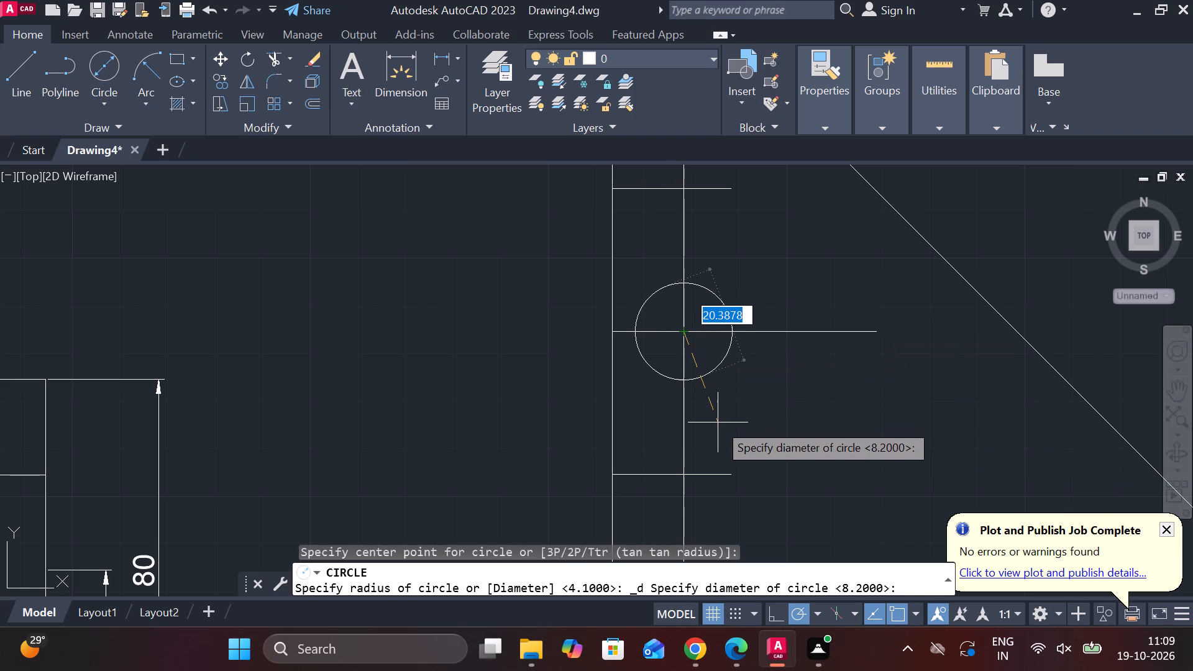
pyautogui.write('8.2')
pyautogui.press('Return')
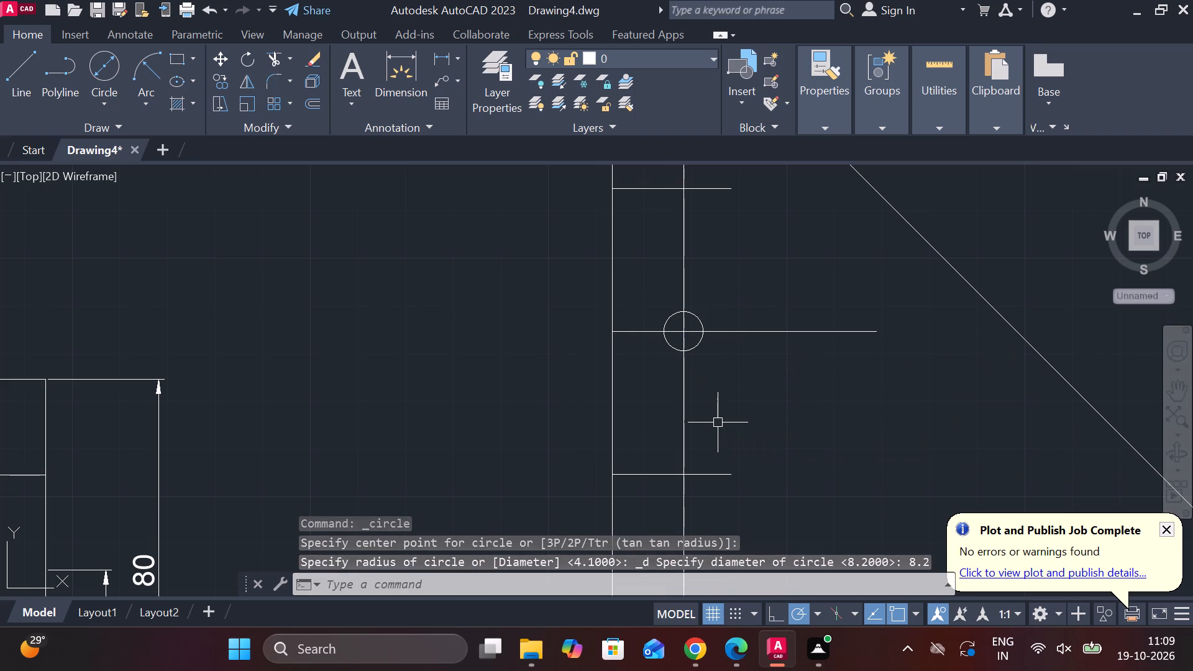
# Trim off the part of the horizontal midline that extends into the plate beyond the small circle.
pyautogui.scroll(-3, 718, 422)
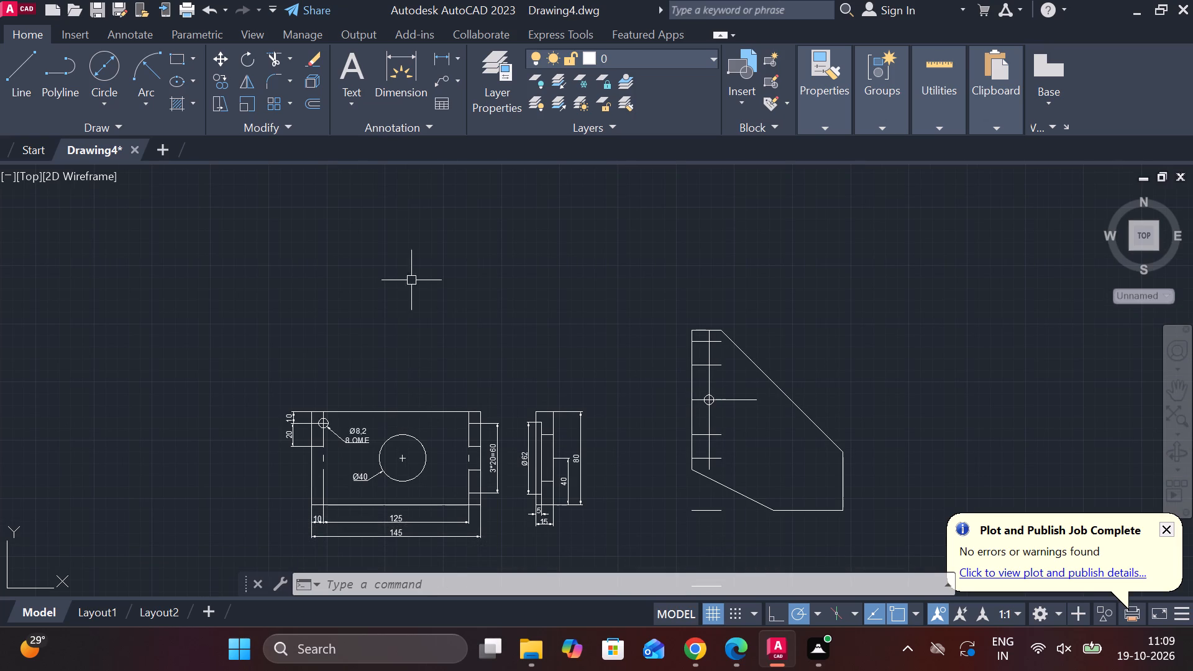
pyautogui.click(273, 55)
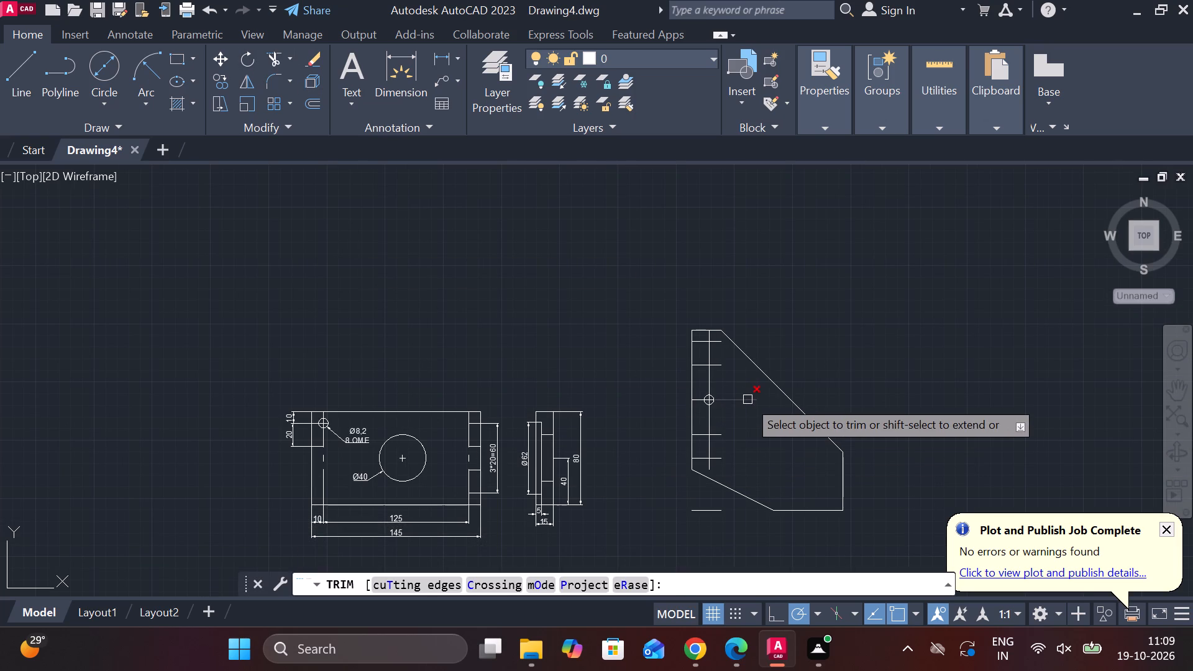
pyautogui.click(747, 399)
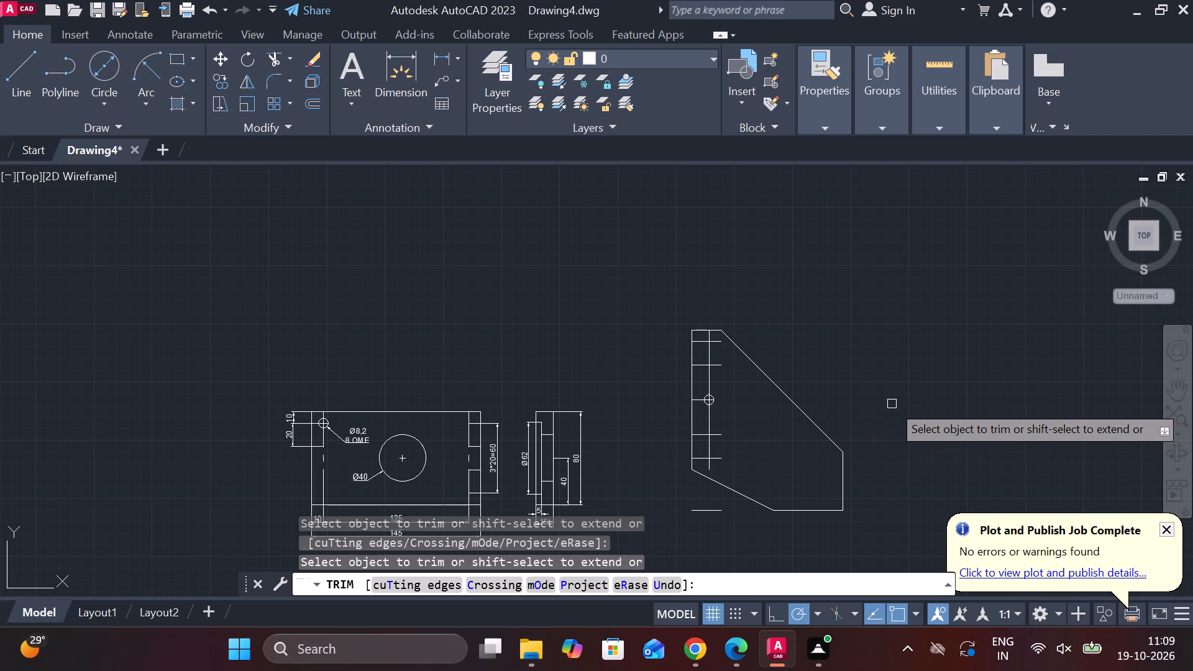
pyautogui.scroll(1, 892, 404)
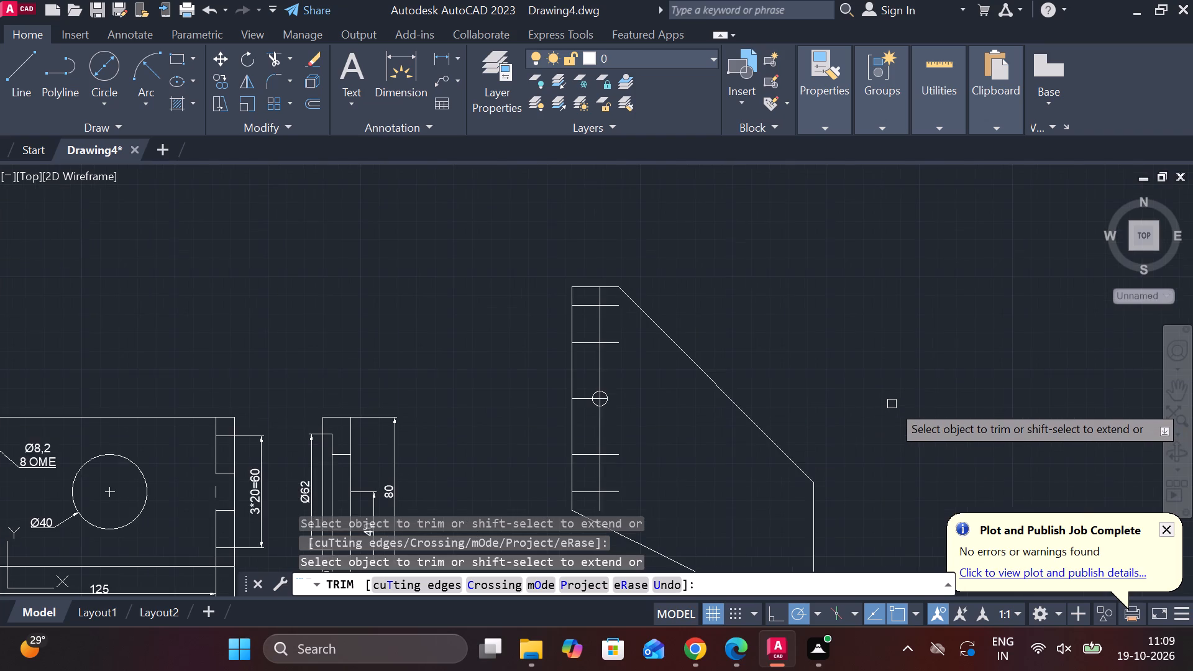
pyautogui.scroll(-1, 892, 404)
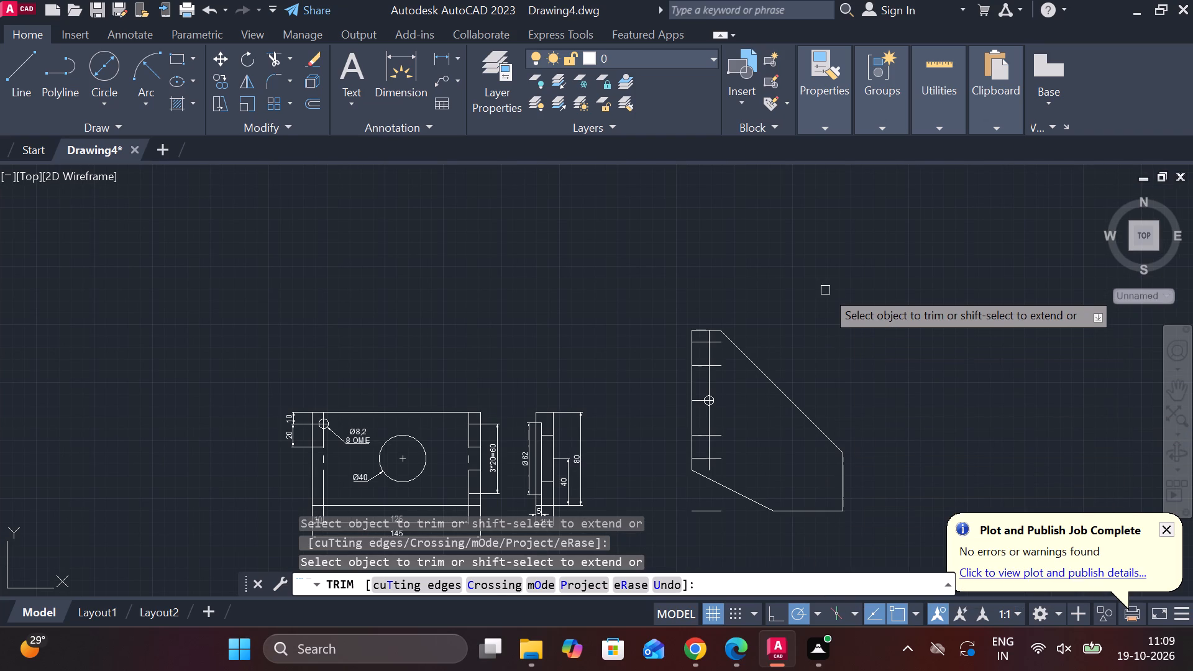
pyautogui.press('Escape')
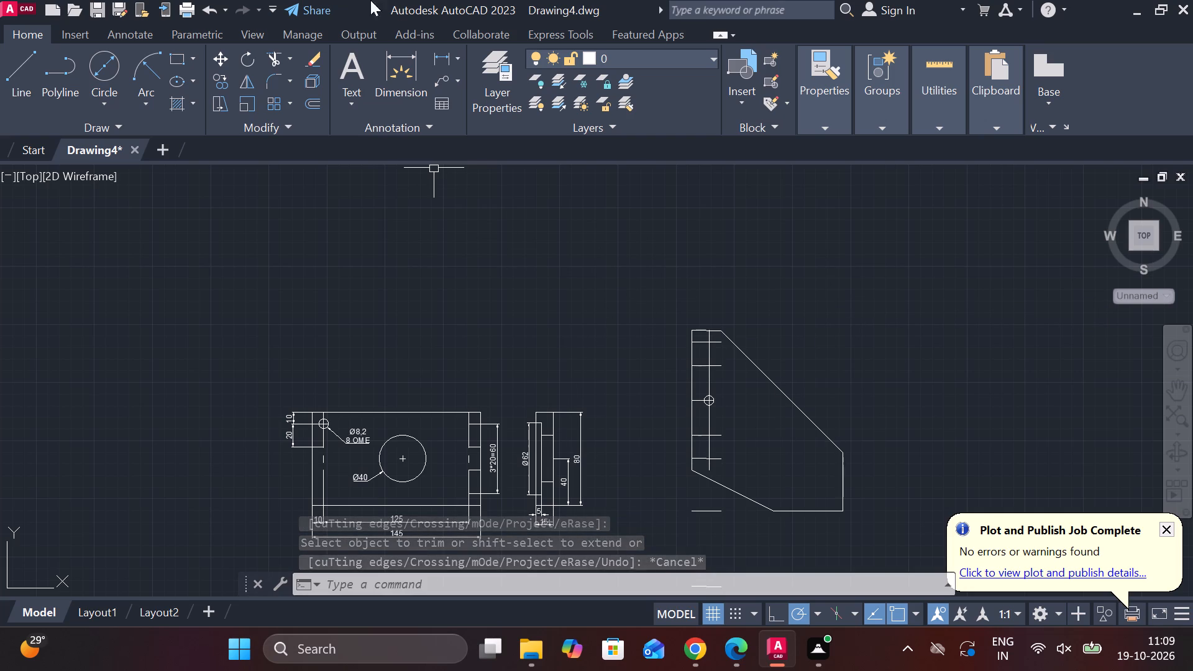
# Copy the outline's bottom edge straight up by 18.
pyautogui.click(34, 60)
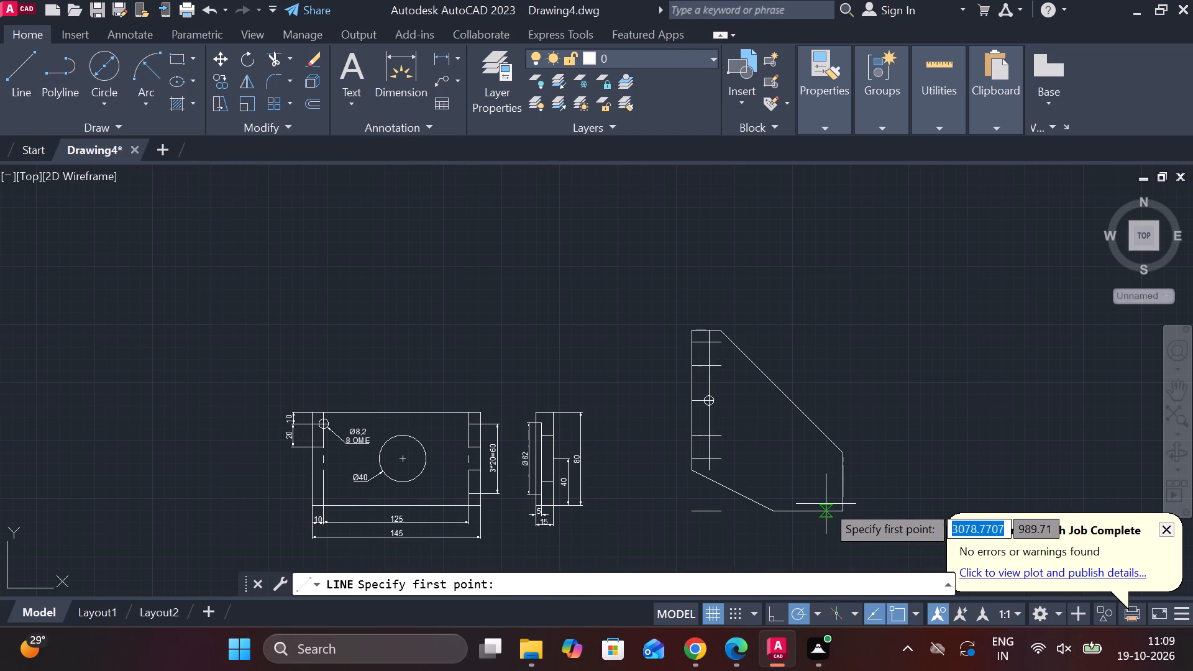
pyautogui.press('Escape')
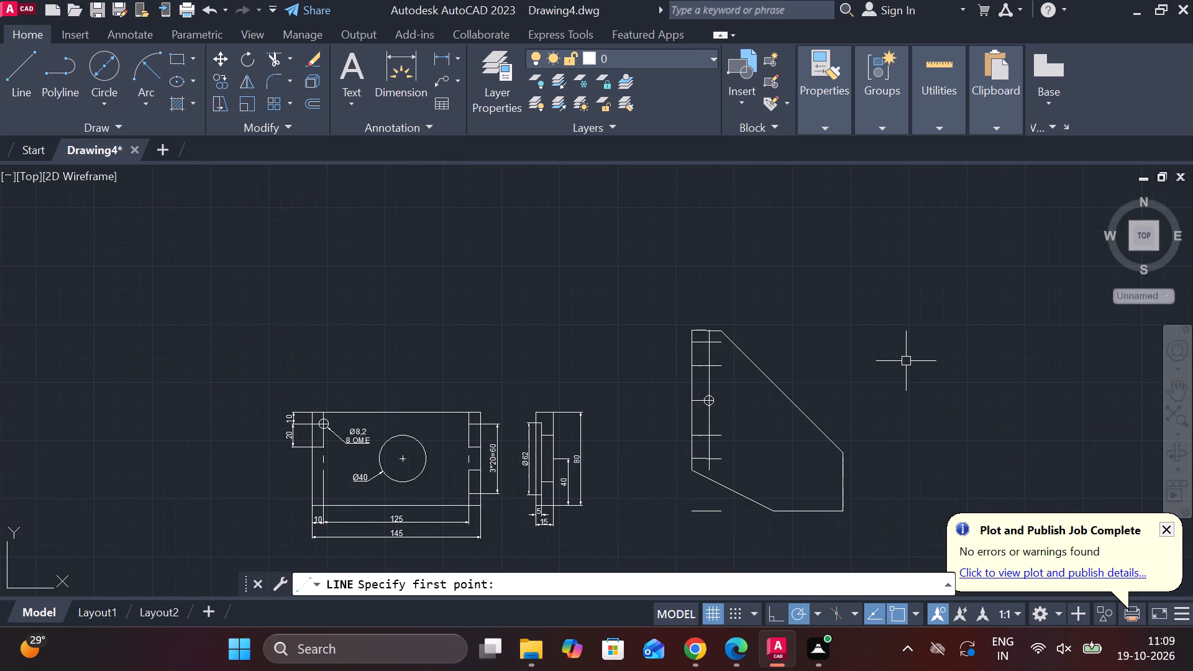
pyautogui.click(823, 512)
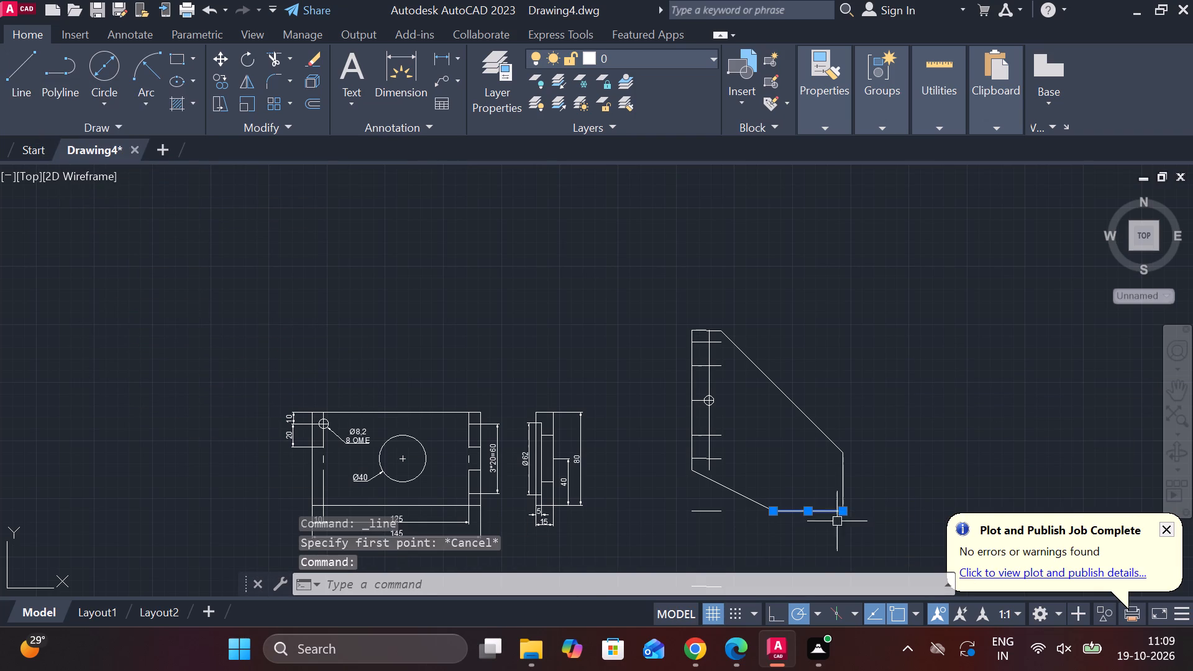
pyautogui.click(224, 86)
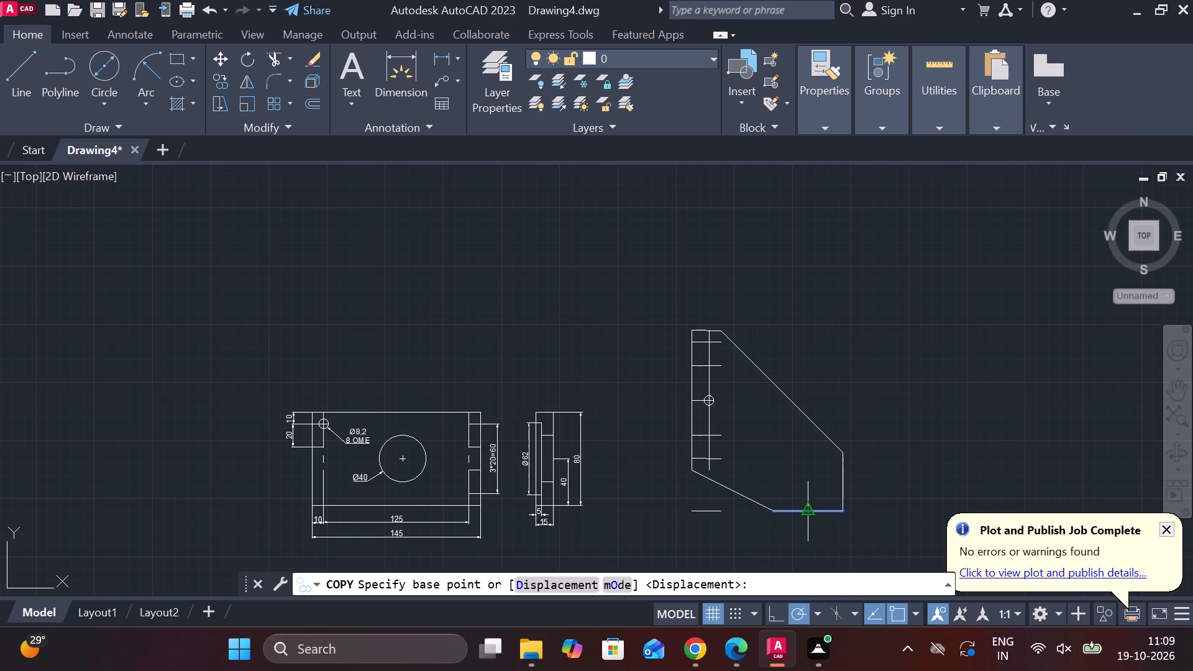
pyautogui.click(810, 514)
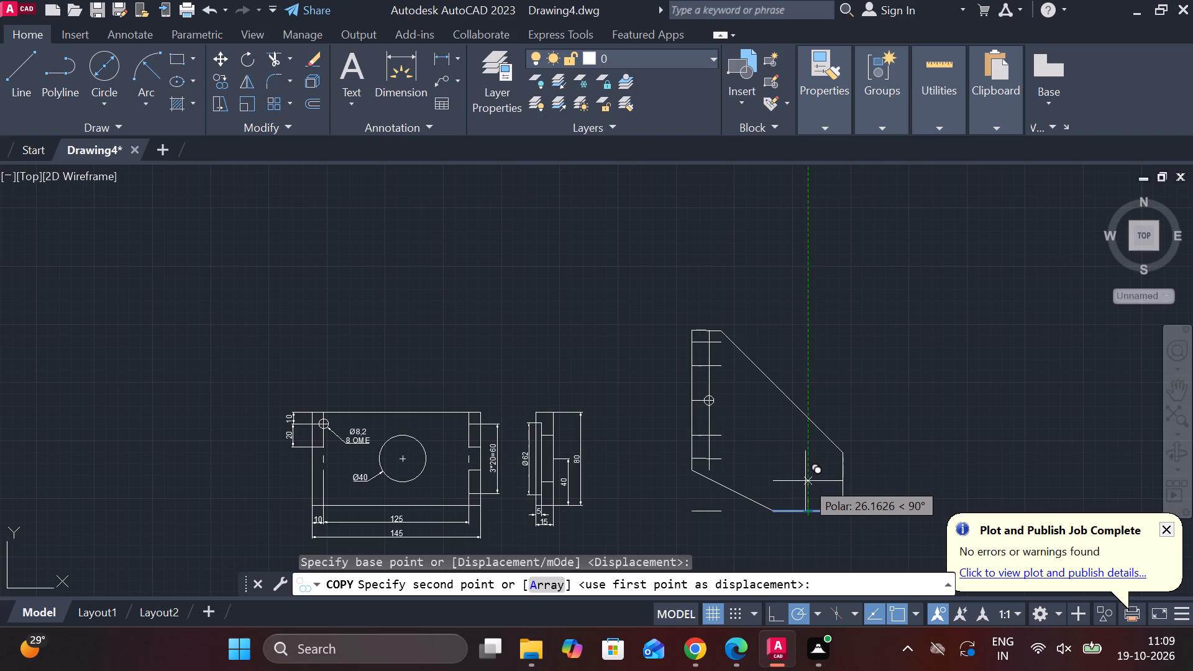
pyautogui.write('18')
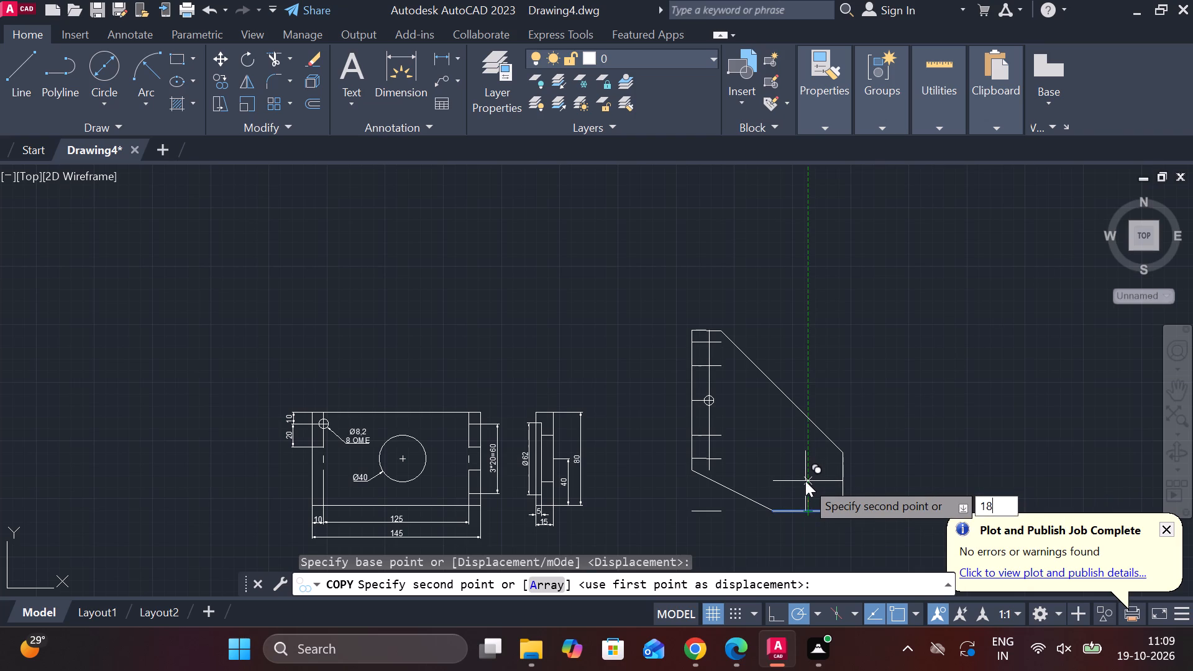
pyautogui.press('Return')
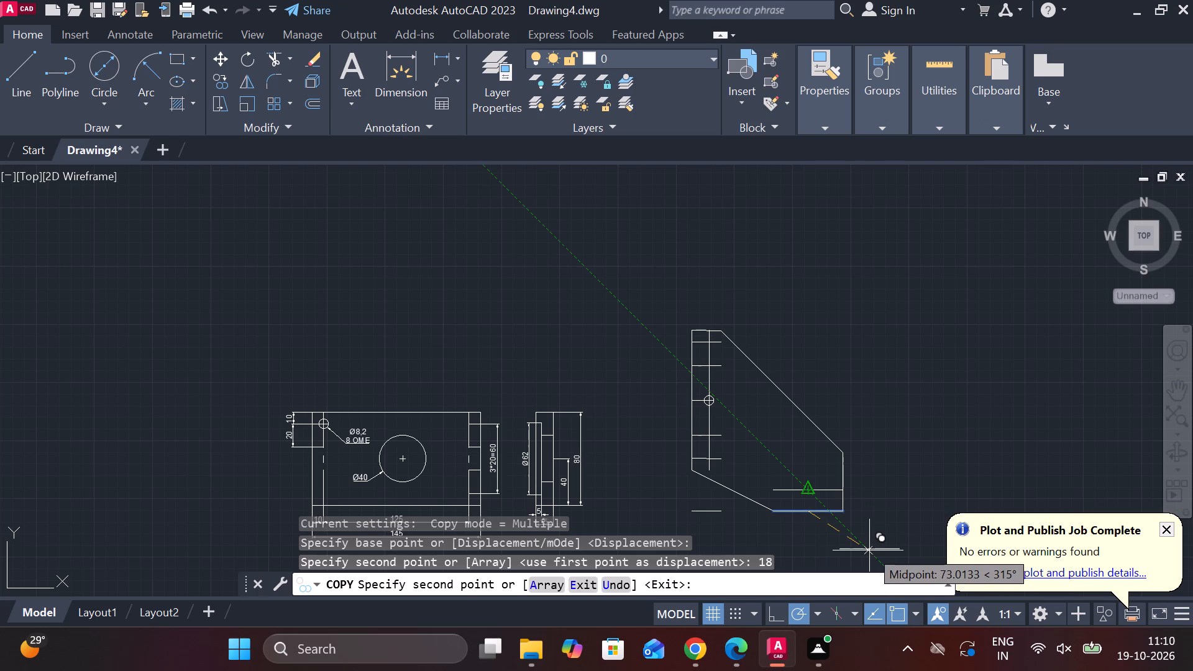
pyautogui.press('Escape')
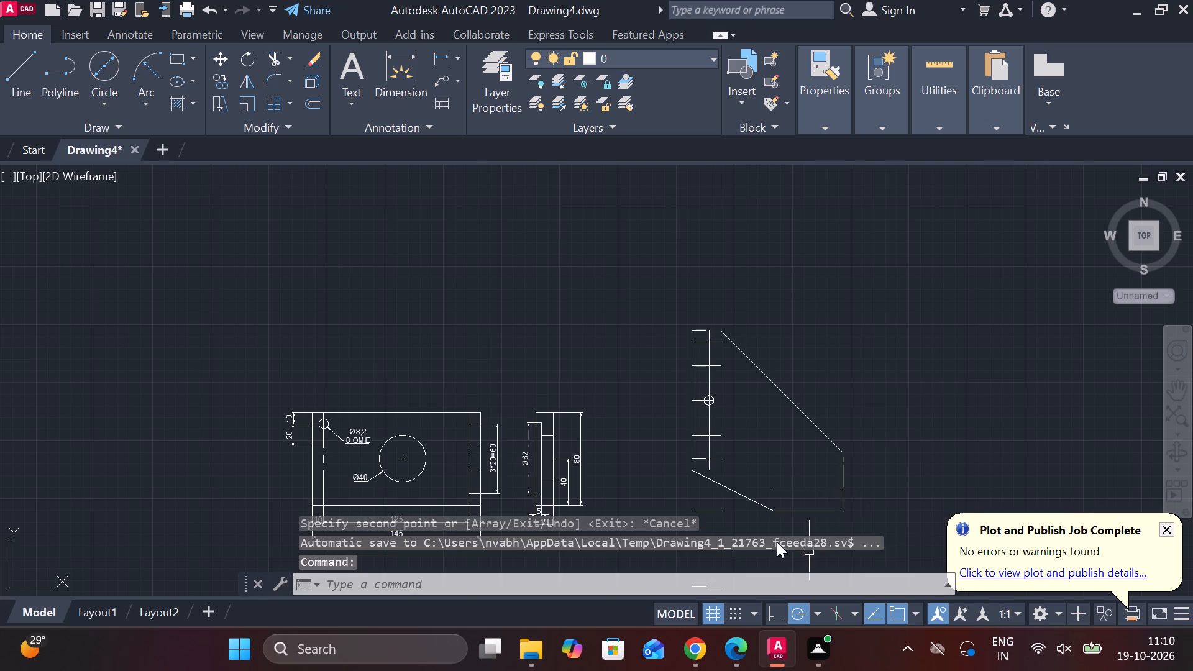
# Copy the outline's short right vertical edge to the left by 20 and by 60.
pyautogui.click(843, 500)
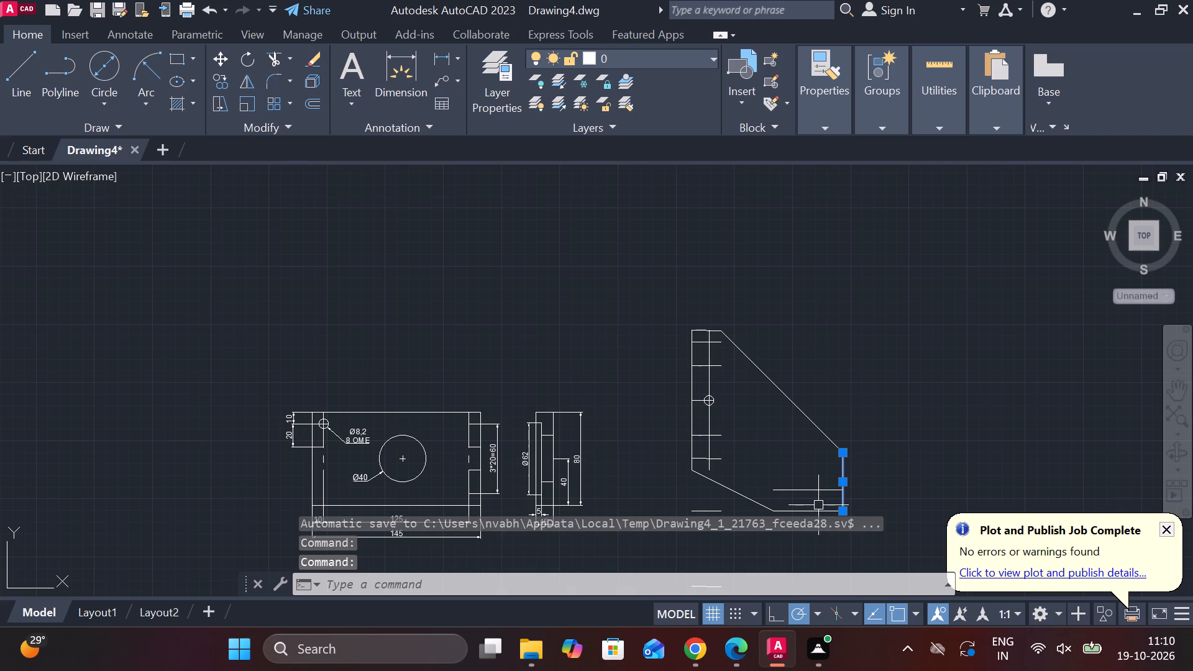
pyautogui.click(227, 78)
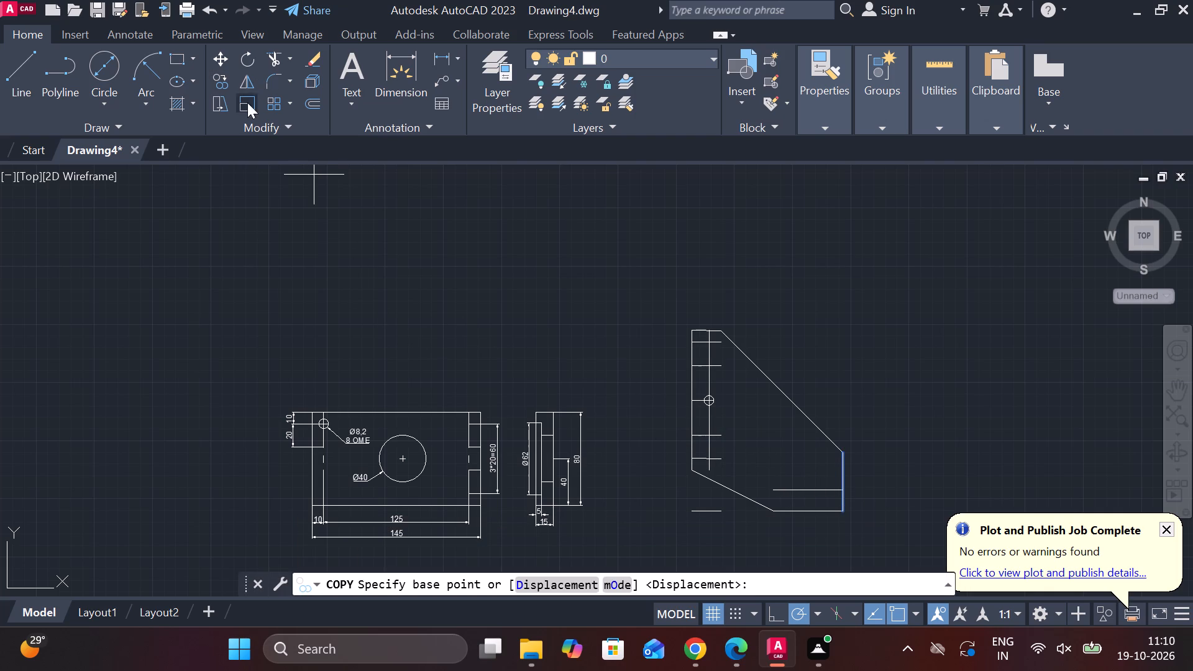
pyautogui.click(844, 490)
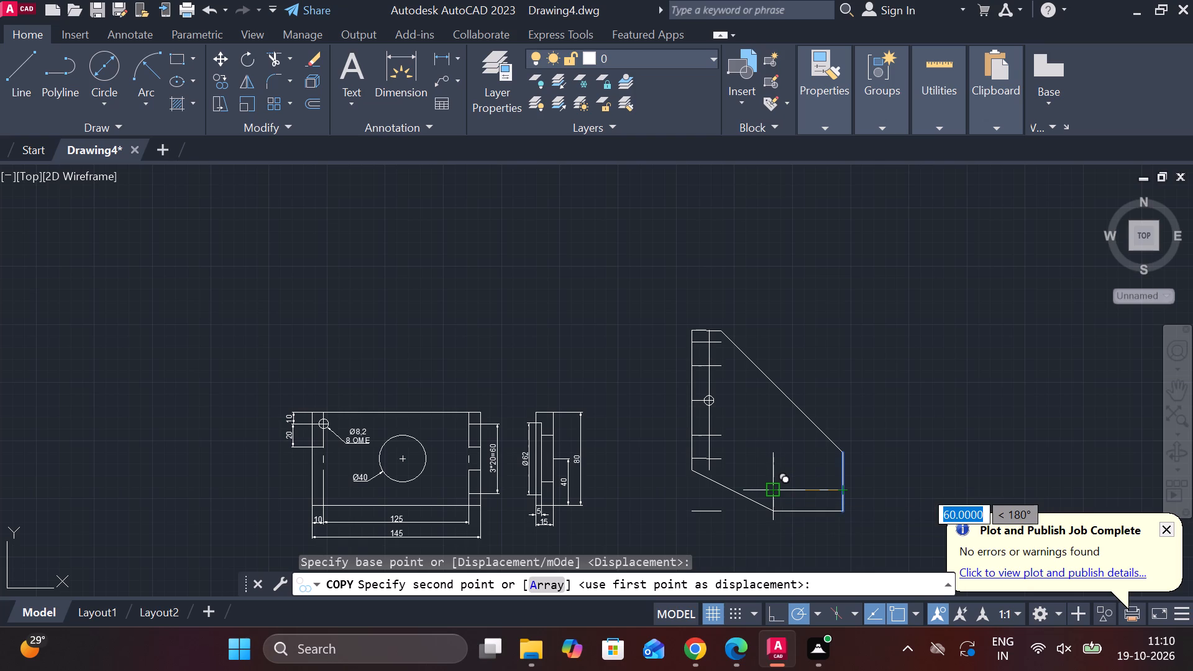
pyautogui.press('2')
pyautogui.press('0')
pyautogui.press('Return')
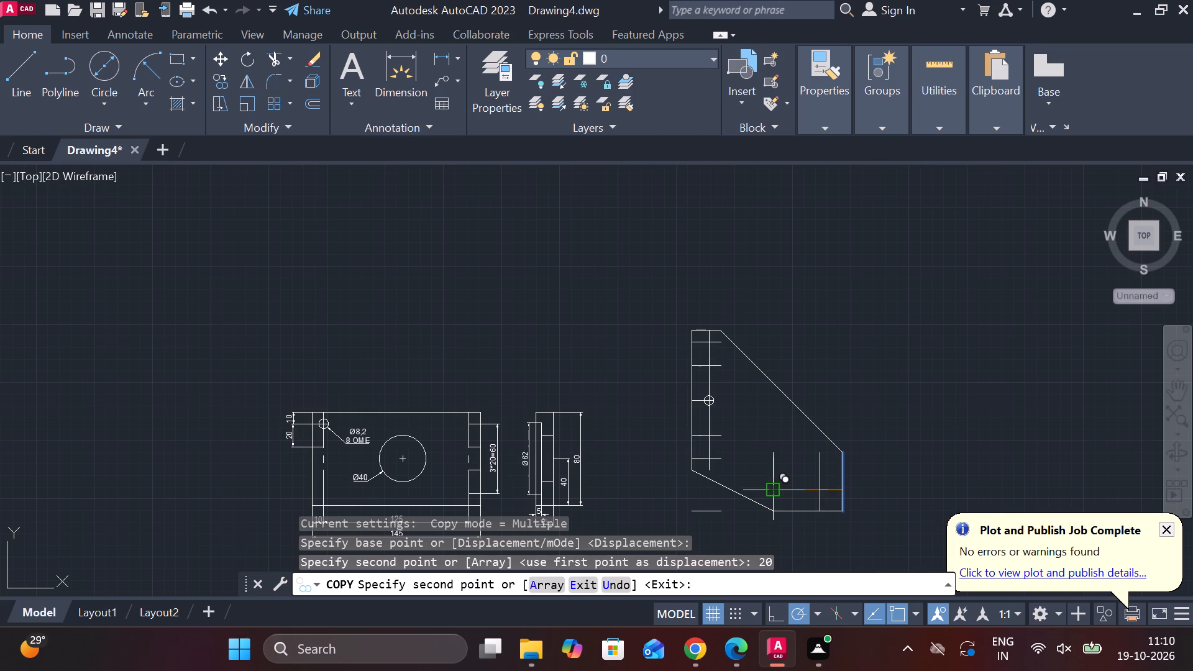
pyautogui.write('60')
pyautogui.press('Return')
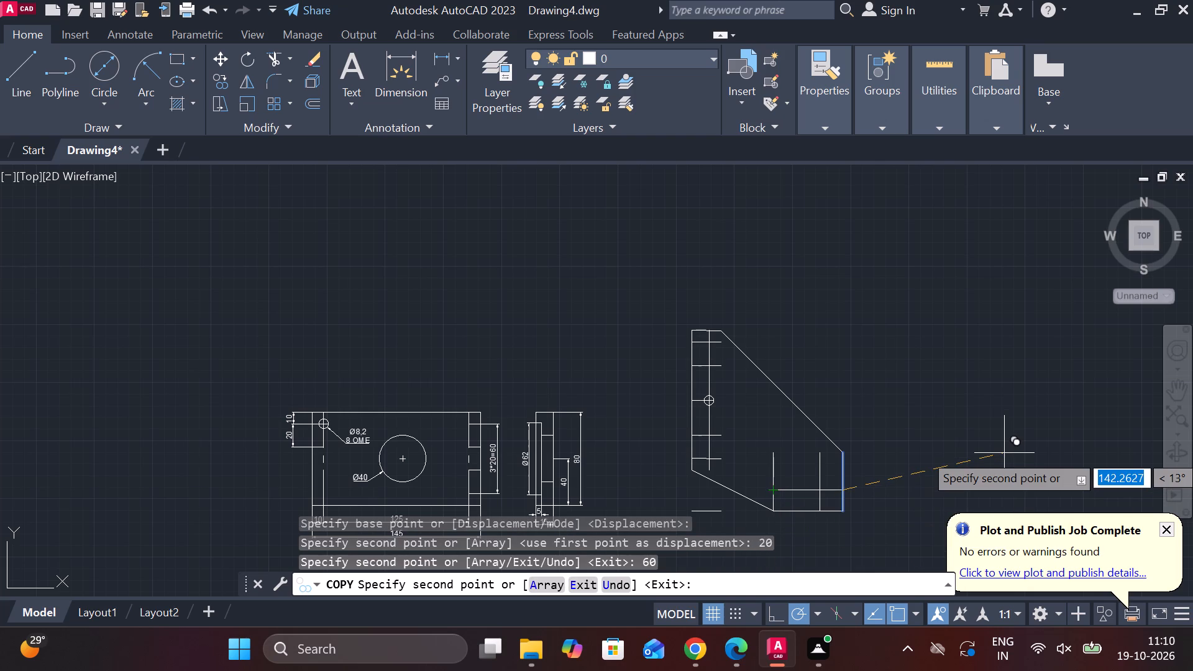
pyautogui.press('Escape')
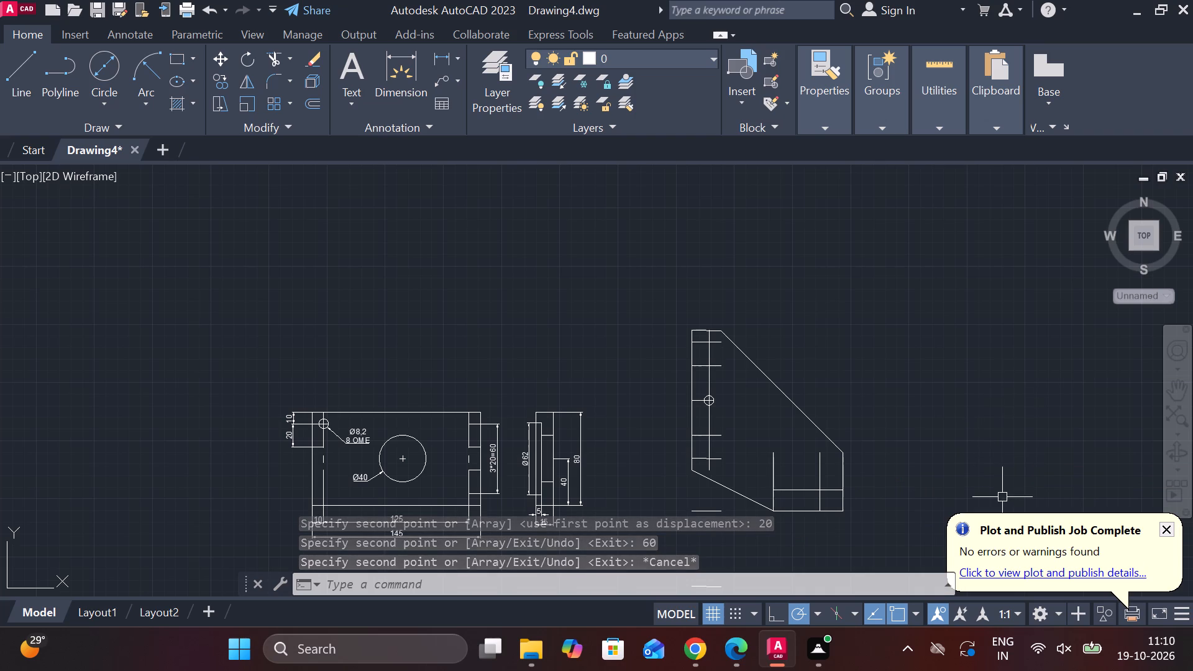
# Draw two 16 diameter circles centred where the two copied vertical lines cross the copied horizontal line near the plate's bottom edge.
pyautogui.scroll(2, 821, 501)
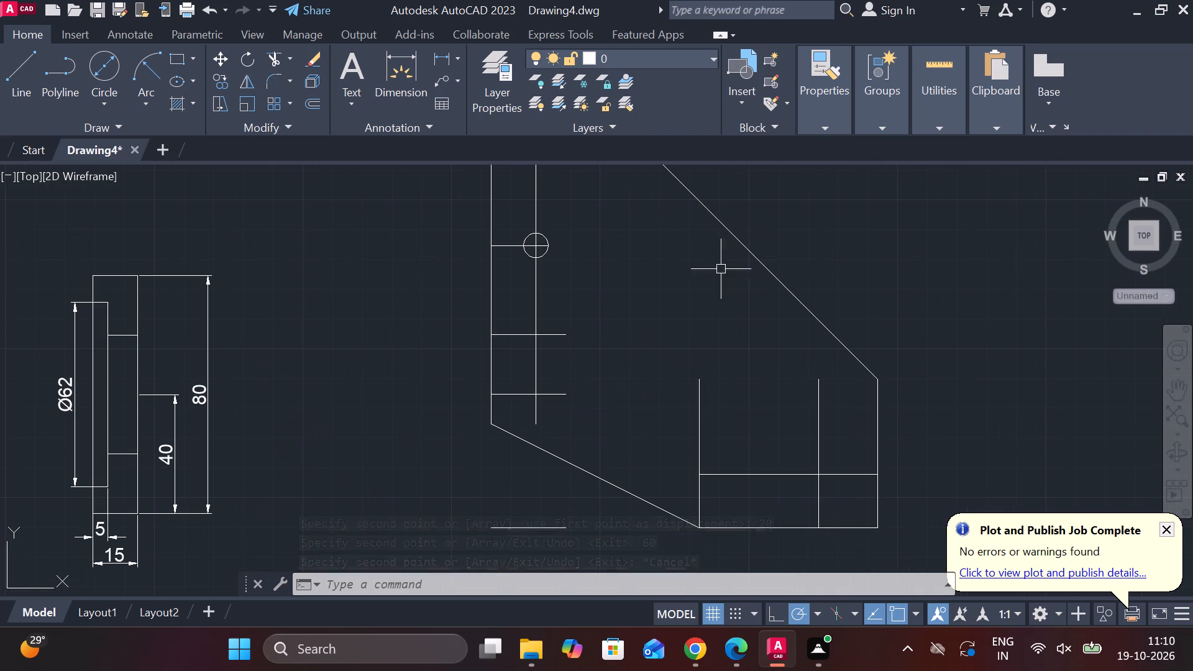
pyautogui.click(108, 58)
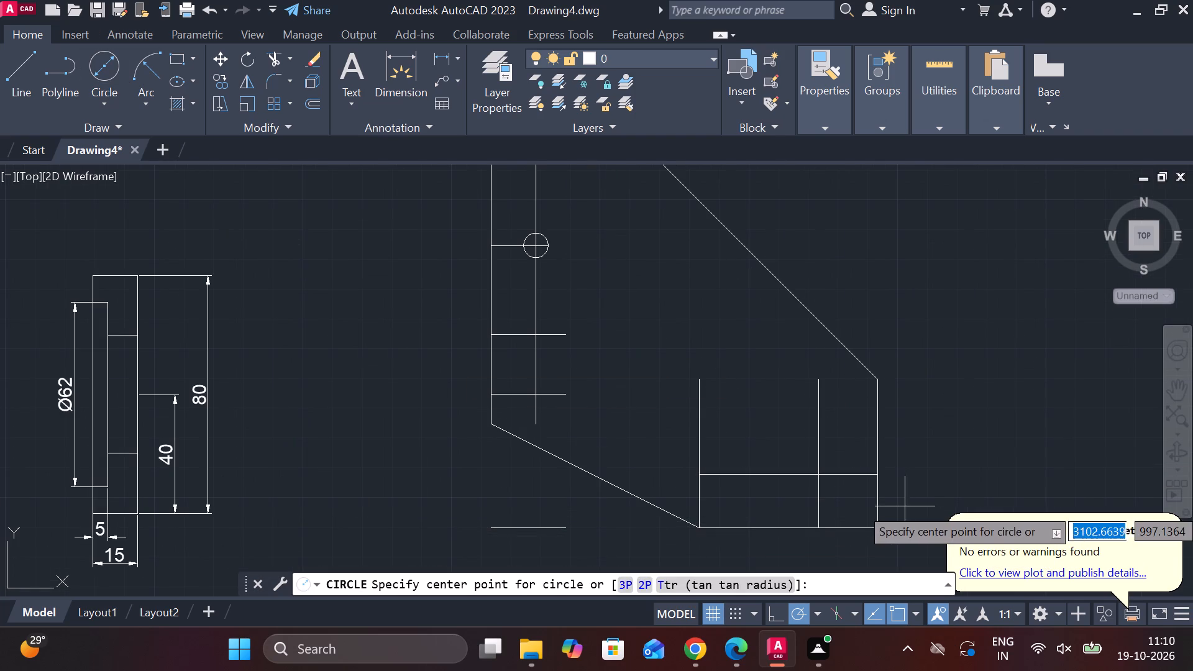
pyautogui.click(816, 476)
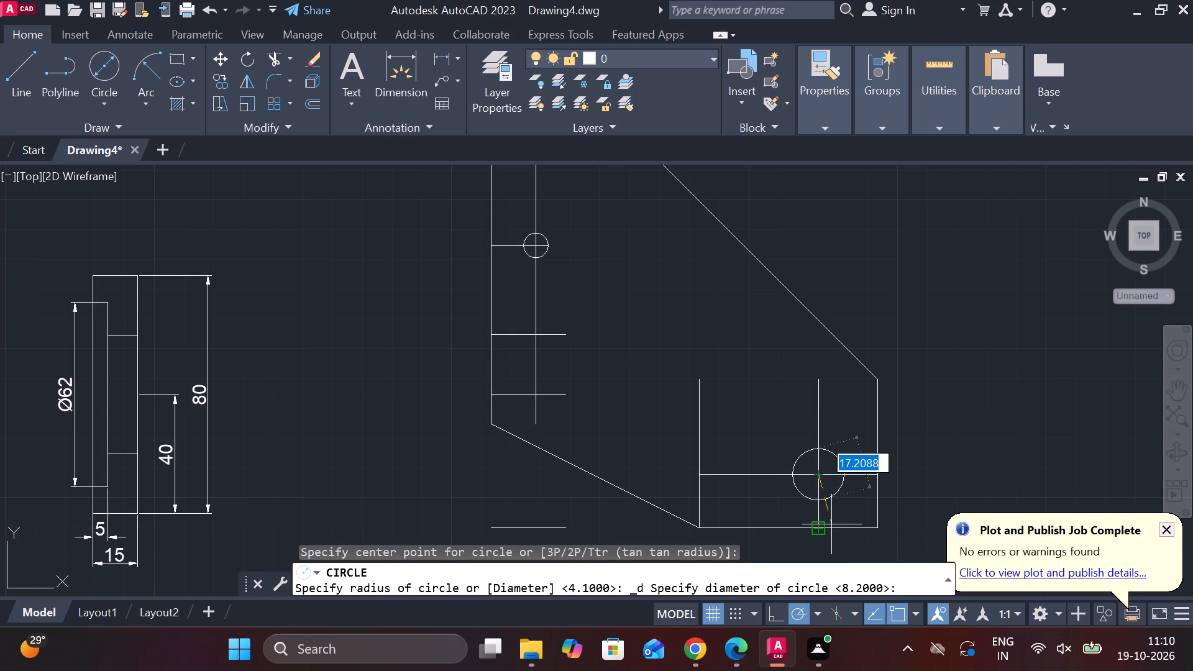
pyautogui.press('1')
pyautogui.press('6')
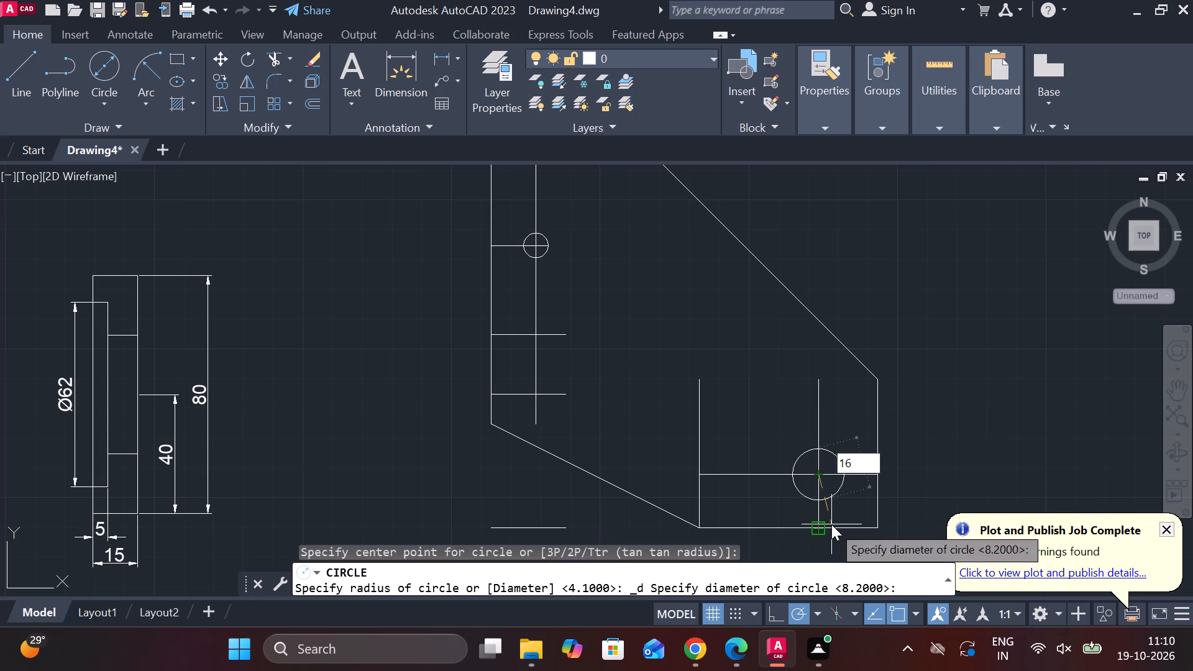
pyautogui.press('Return')
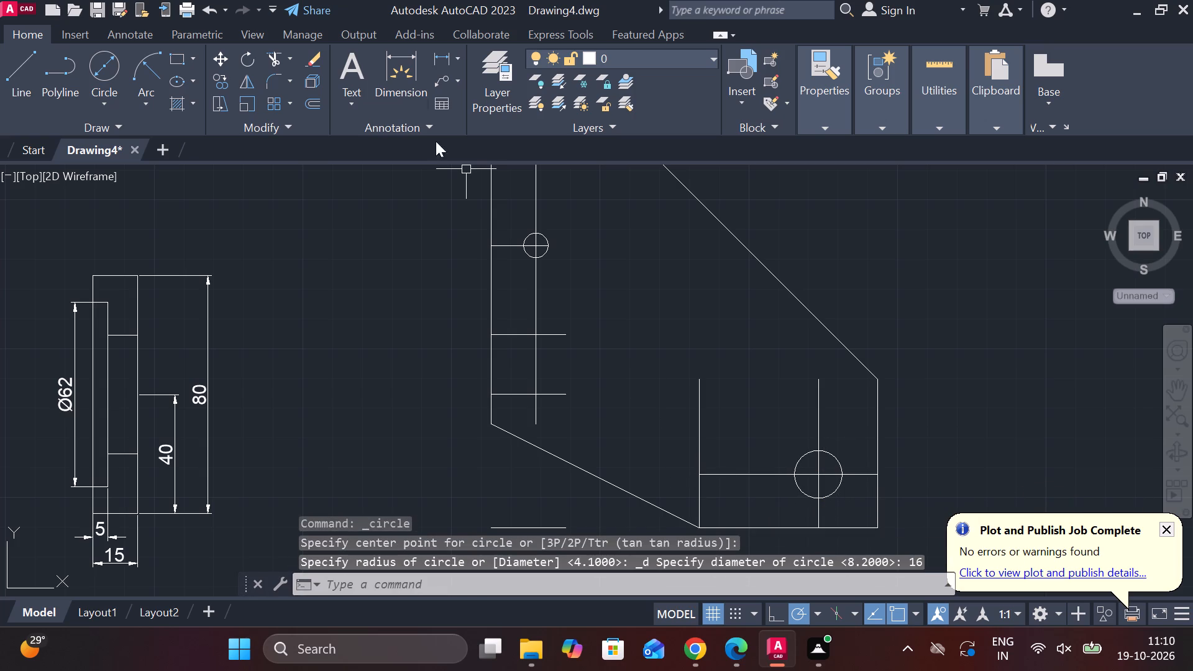
pyautogui.click(107, 67)
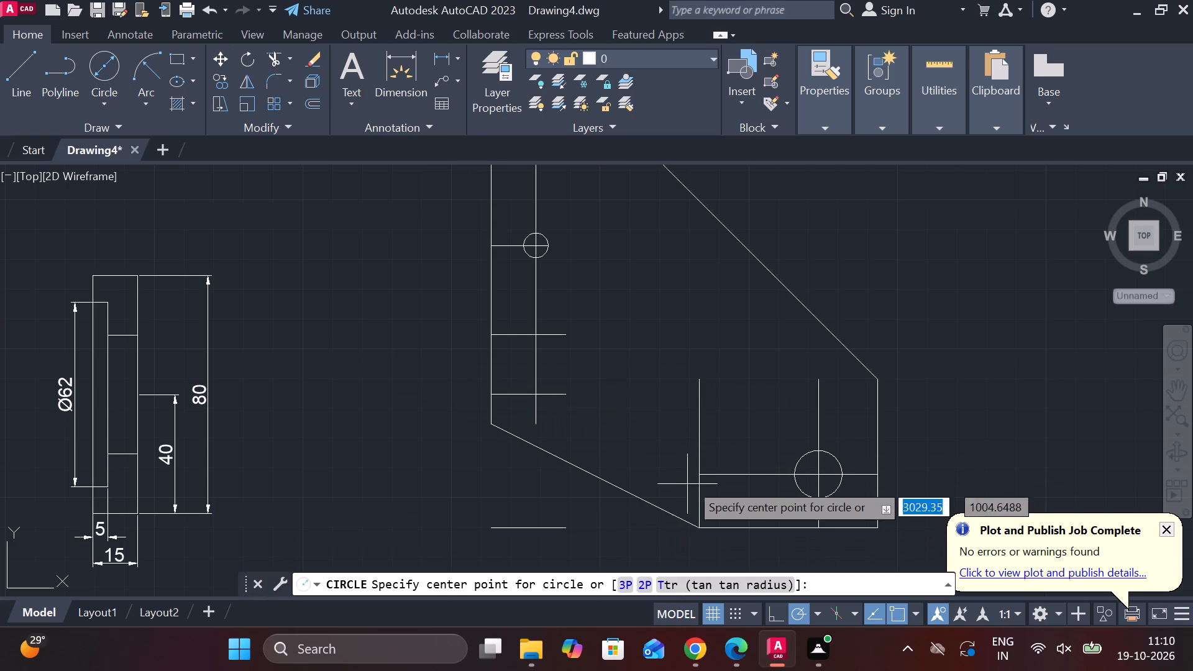
pyautogui.click(697, 475)
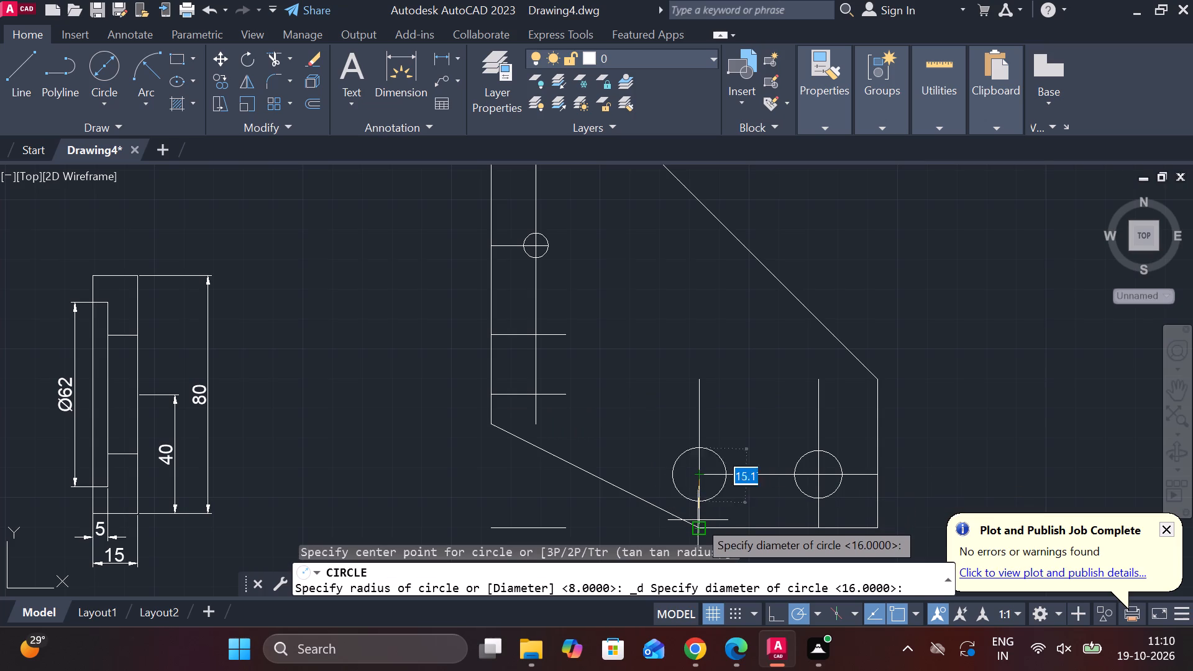
pyautogui.write('16')
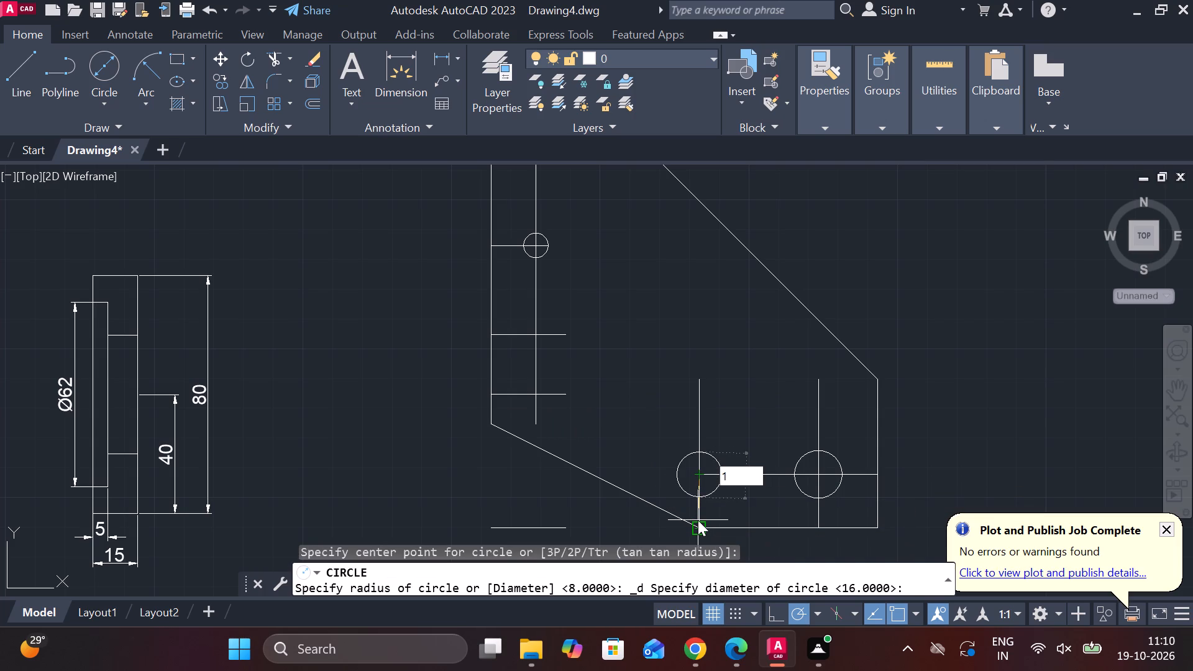
pyautogui.press('Return')
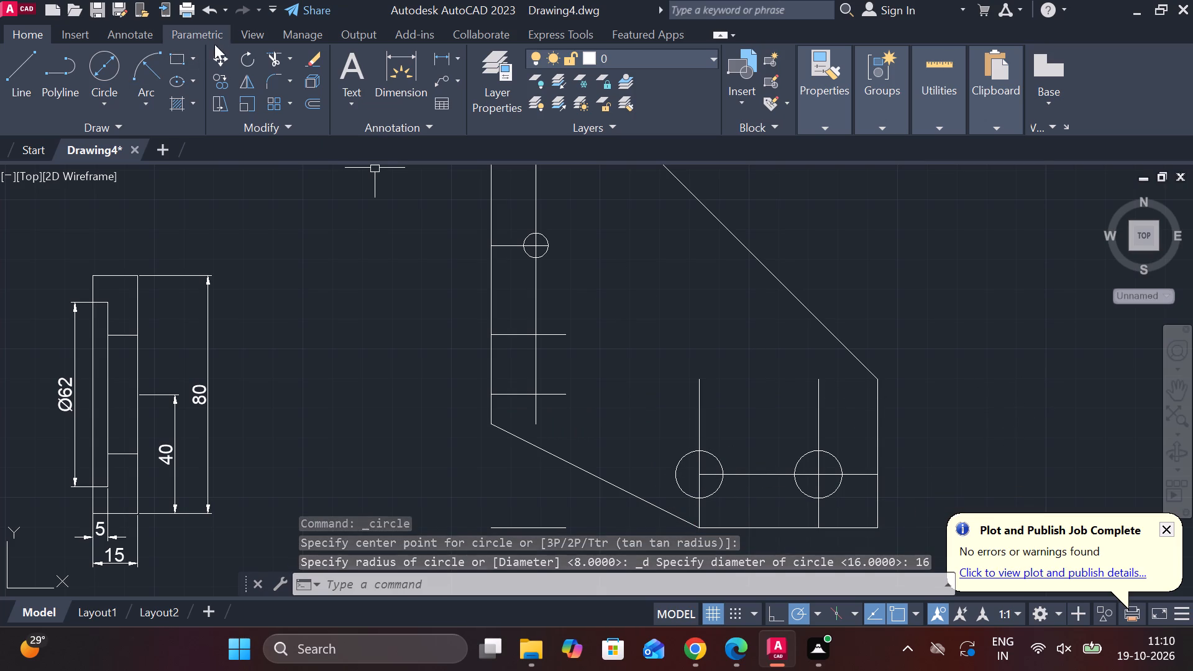
# Trim off the parts of the two copied vertical lines that extend above the 16 diameter circles.
pyautogui.click(275, 58)
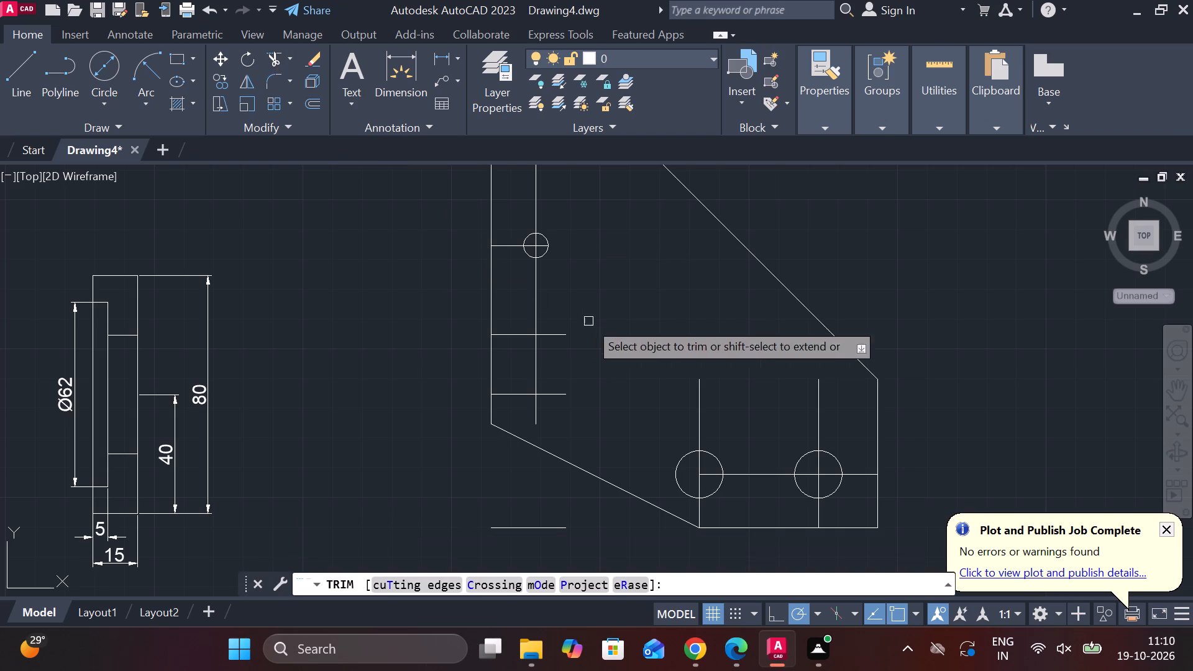
pyautogui.click(701, 391)
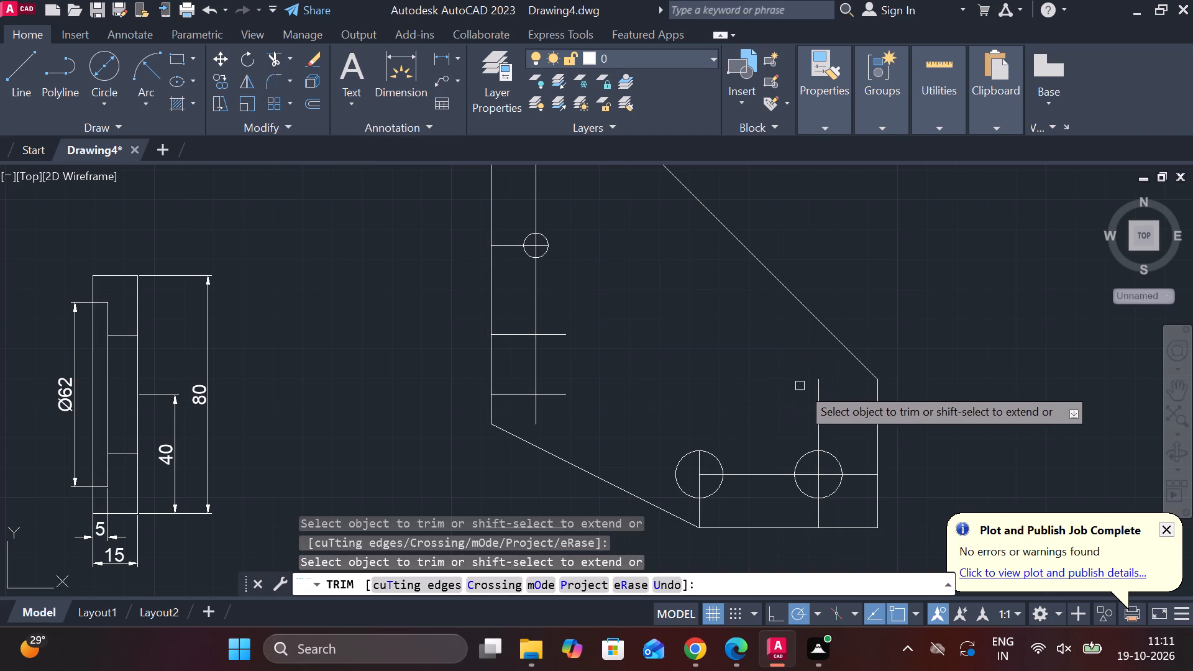
pyautogui.click(817, 390)
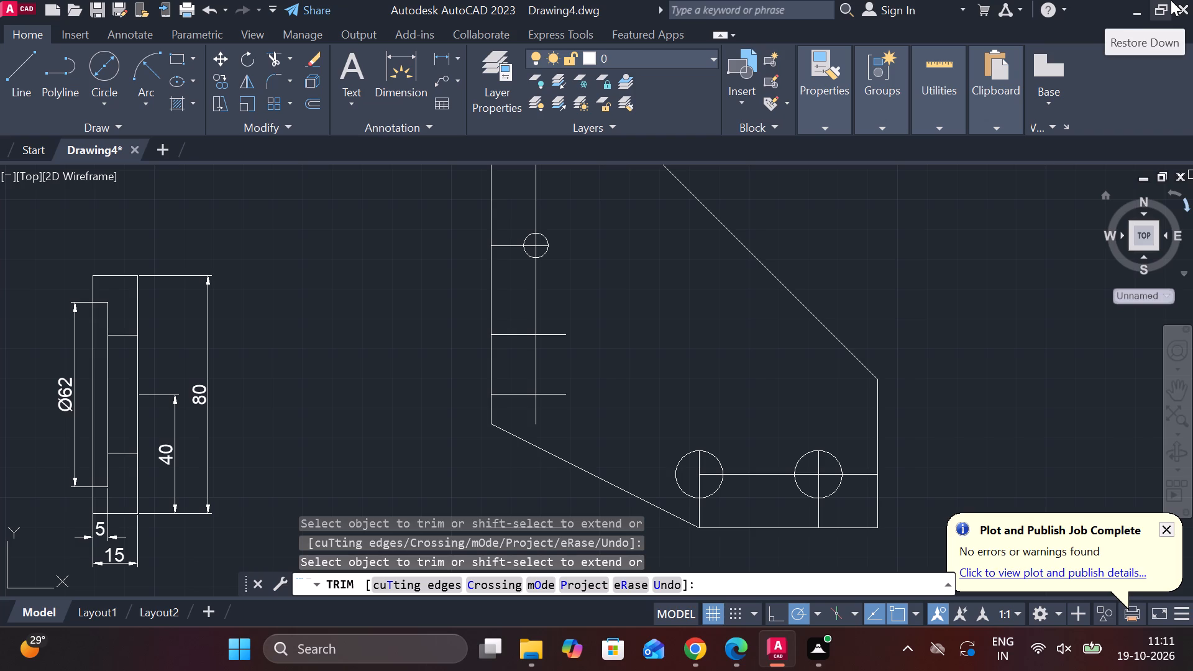
# Remove the two stray short horizontal lines lying outside the plate outline, below its lower-left sloped edge, with Trim.
pyautogui.scroll(1, 1171, 0)
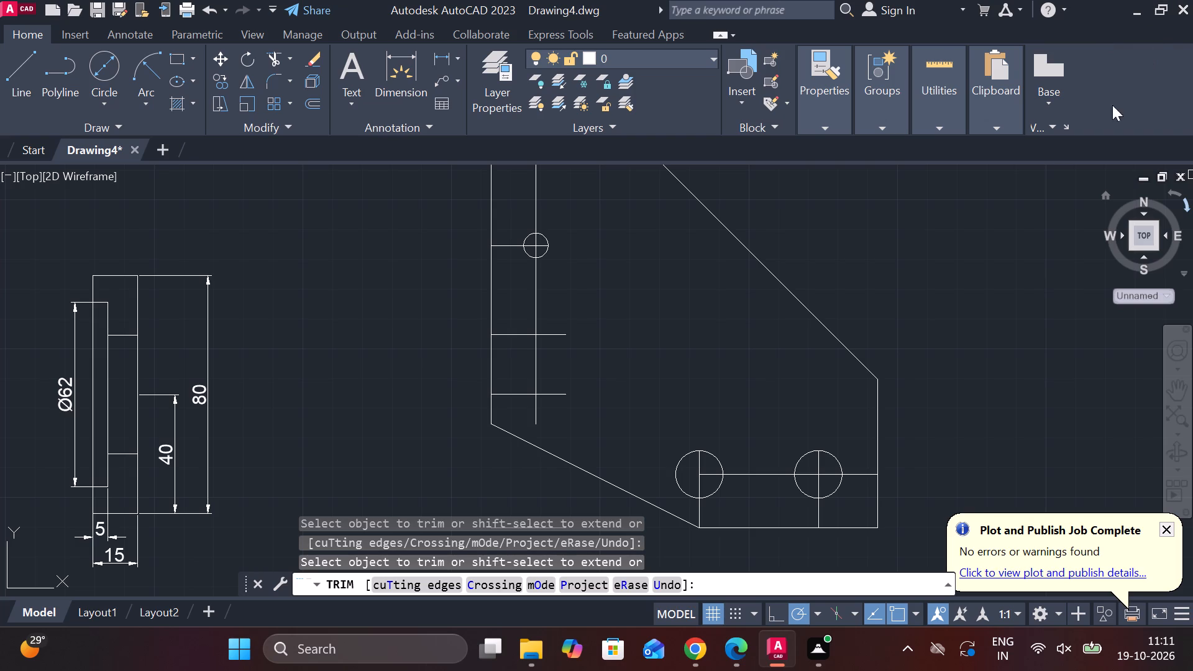
pyautogui.scroll(-3, 983, 290)
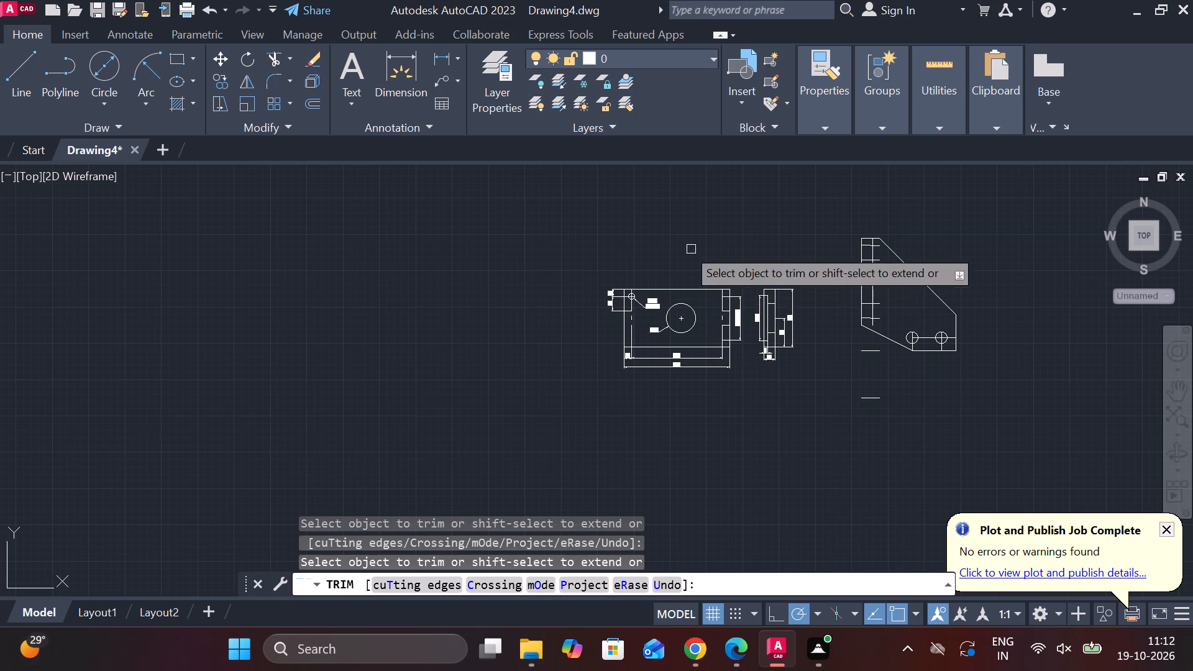
pyautogui.scroll(-3, 904, 342)
pyautogui.scroll(5, 942, 319)
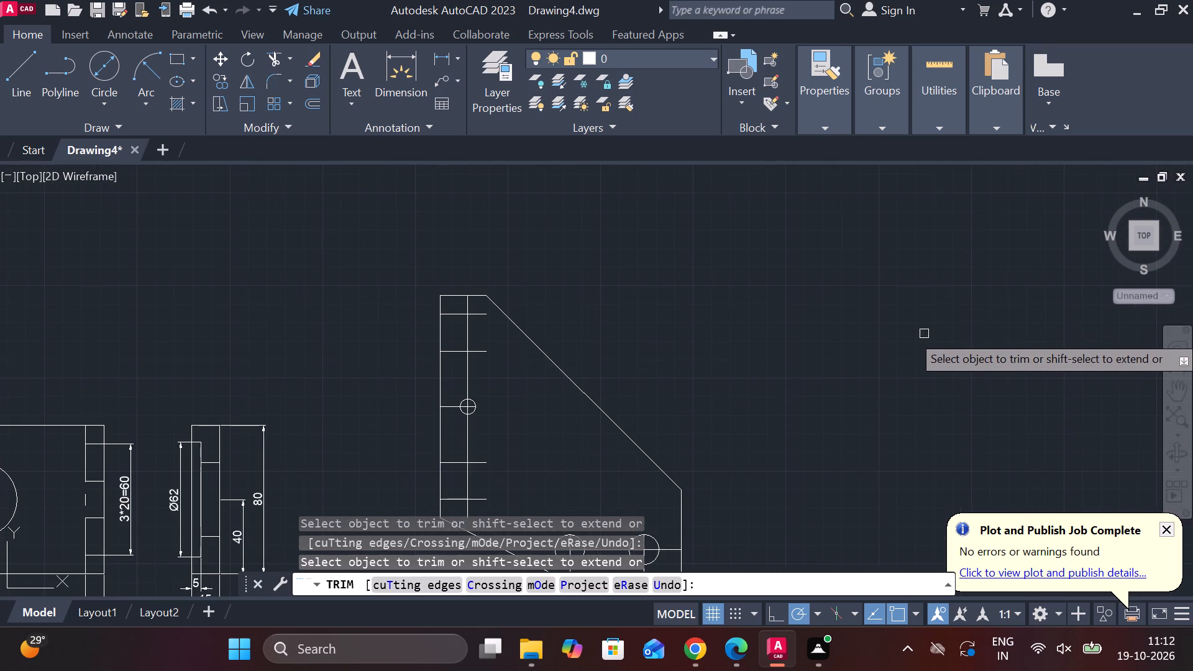
pyautogui.scroll(-2, 839, 397)
pyautogui.scroll(3, 708, 512)
pyautogui.scroll(-2, 708, 512)
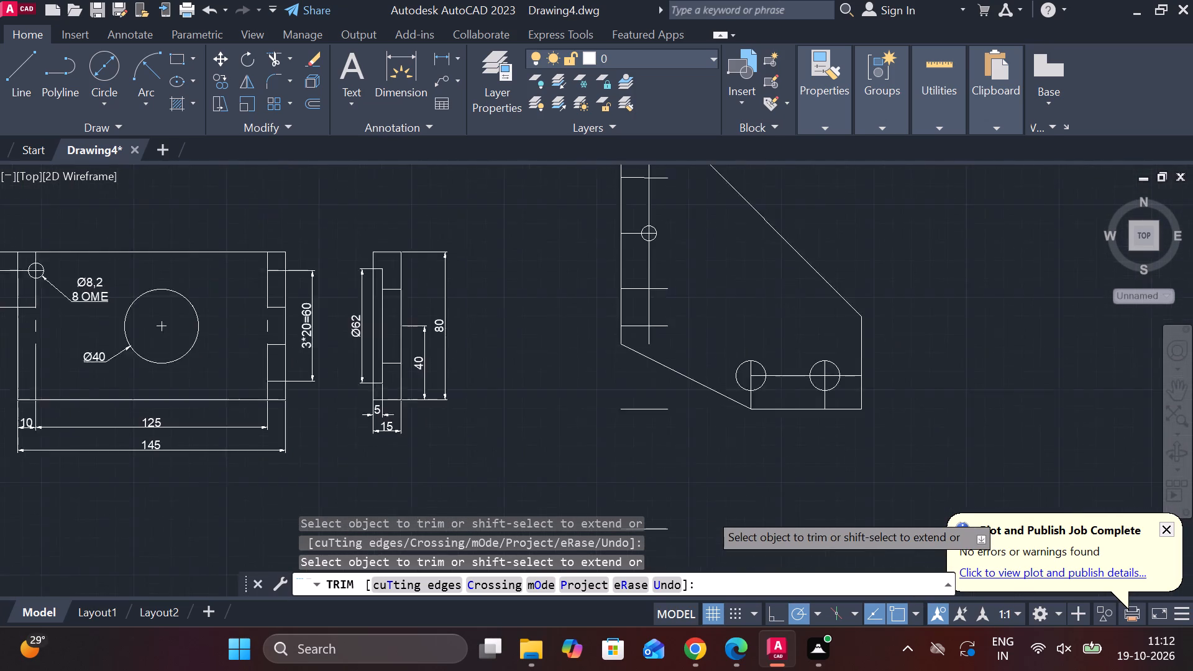
pyautogui.scroll(-1, 708, 512)
pyautogui.scroll(1, 708, 512)
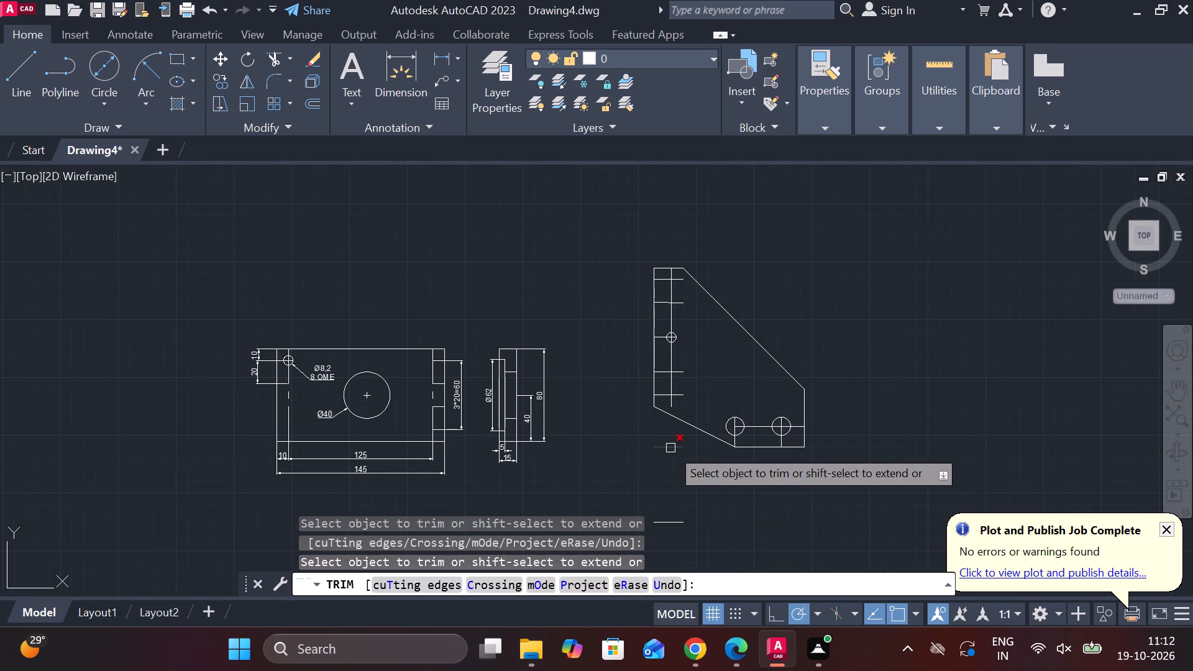
pyautogui.click(670, 448)
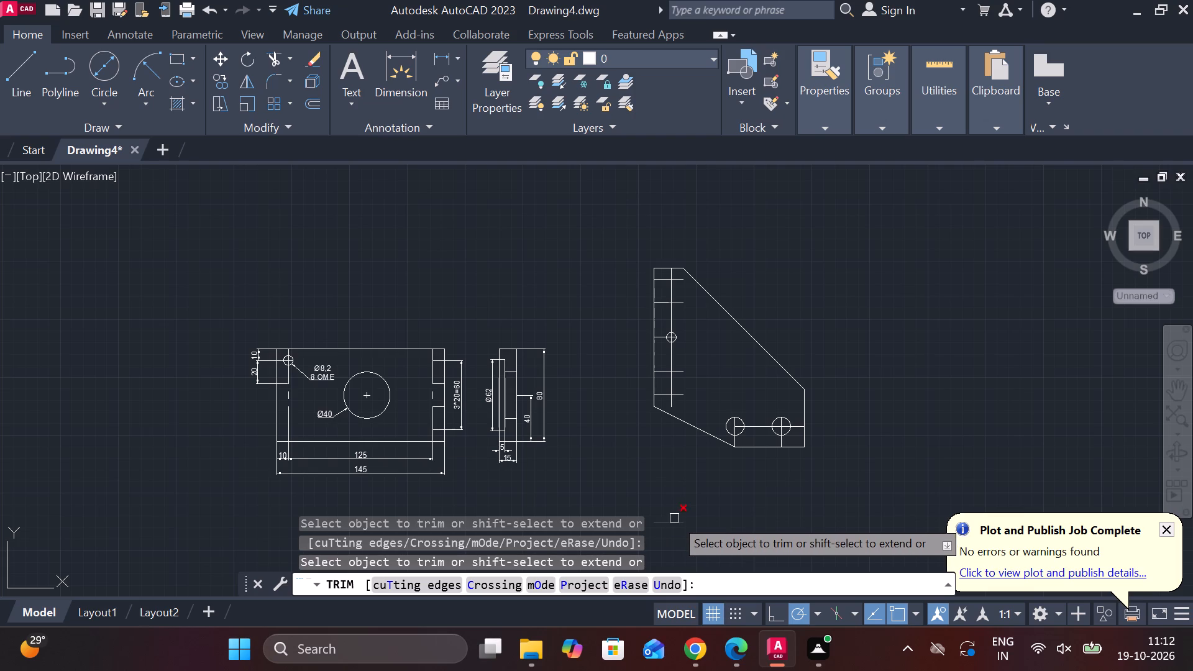
pyautogui.click(674, 518)
# Add vertical linear dimensions for the plate's short right edge and for the circle centreline's height above the bottom edge.
pyautogui.scroll(2, 724, 382)
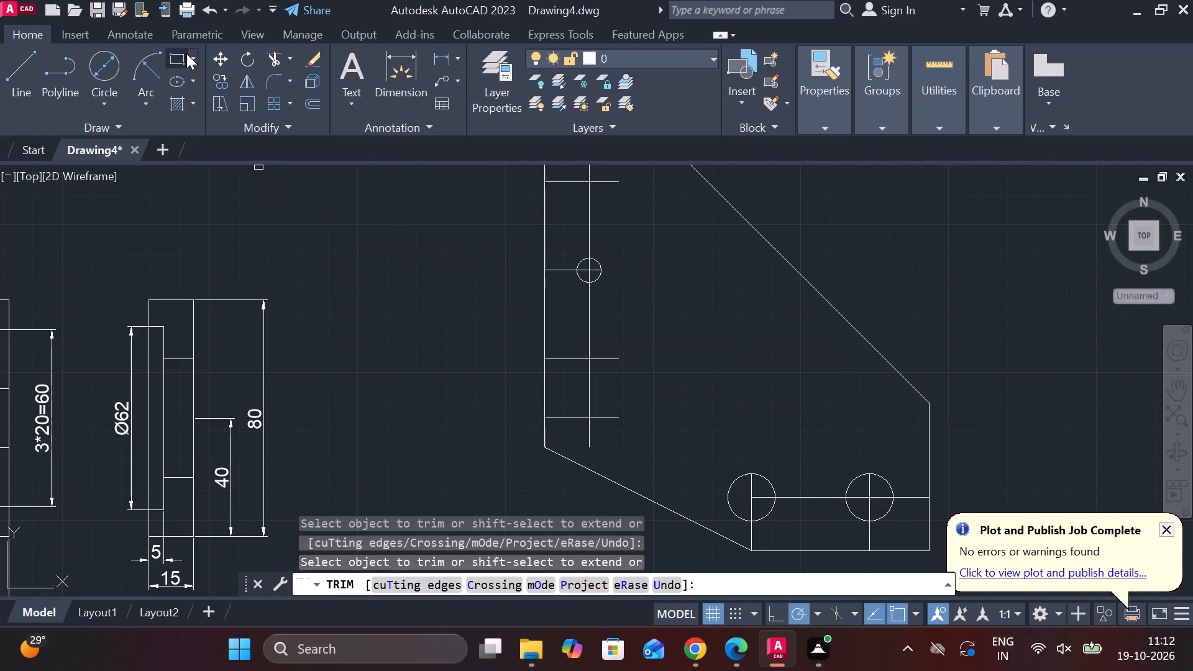
pyautogui.click(439, 55)
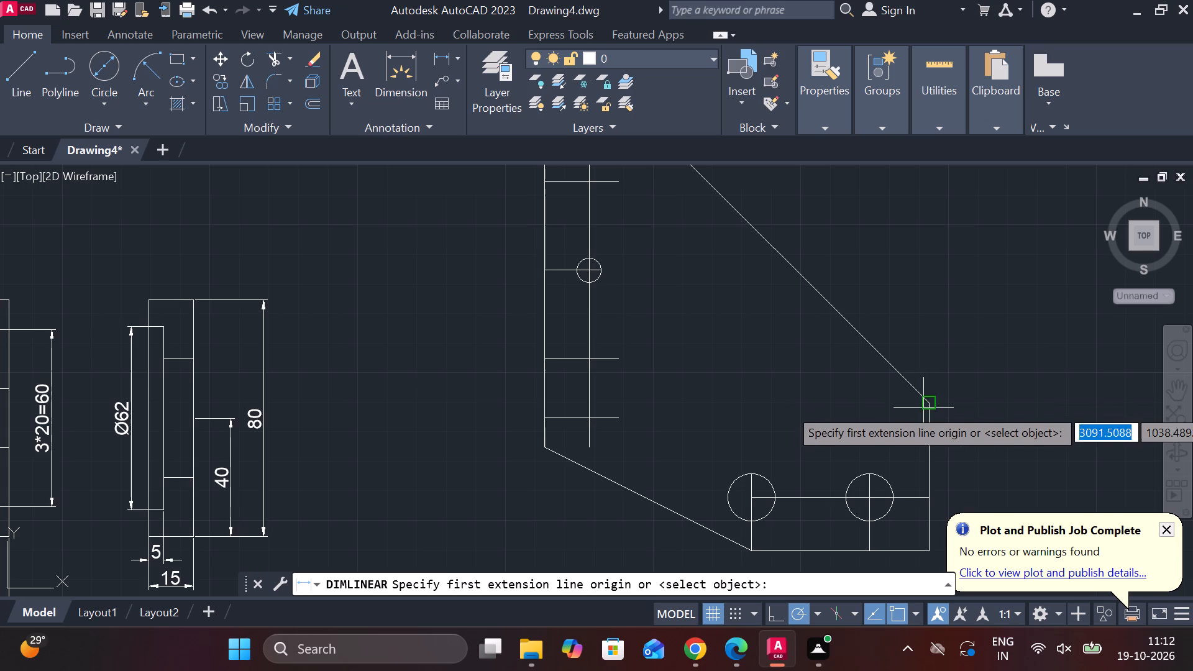
pyautogui.click(923, 409)
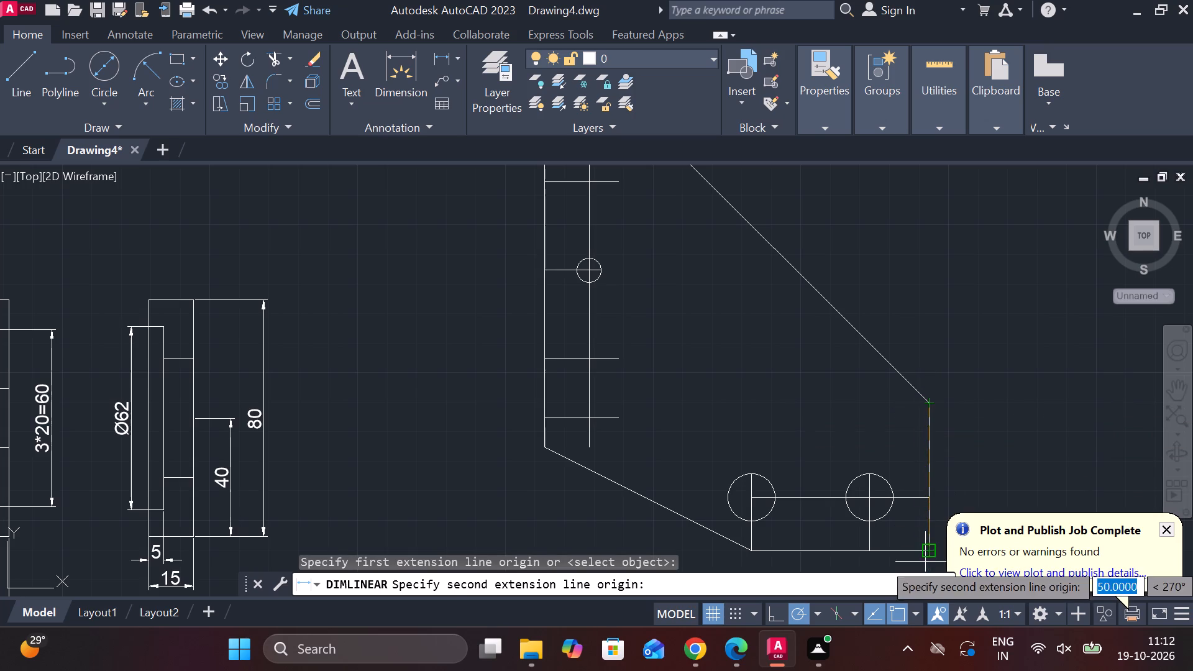
pyautogui.click(931, 555)
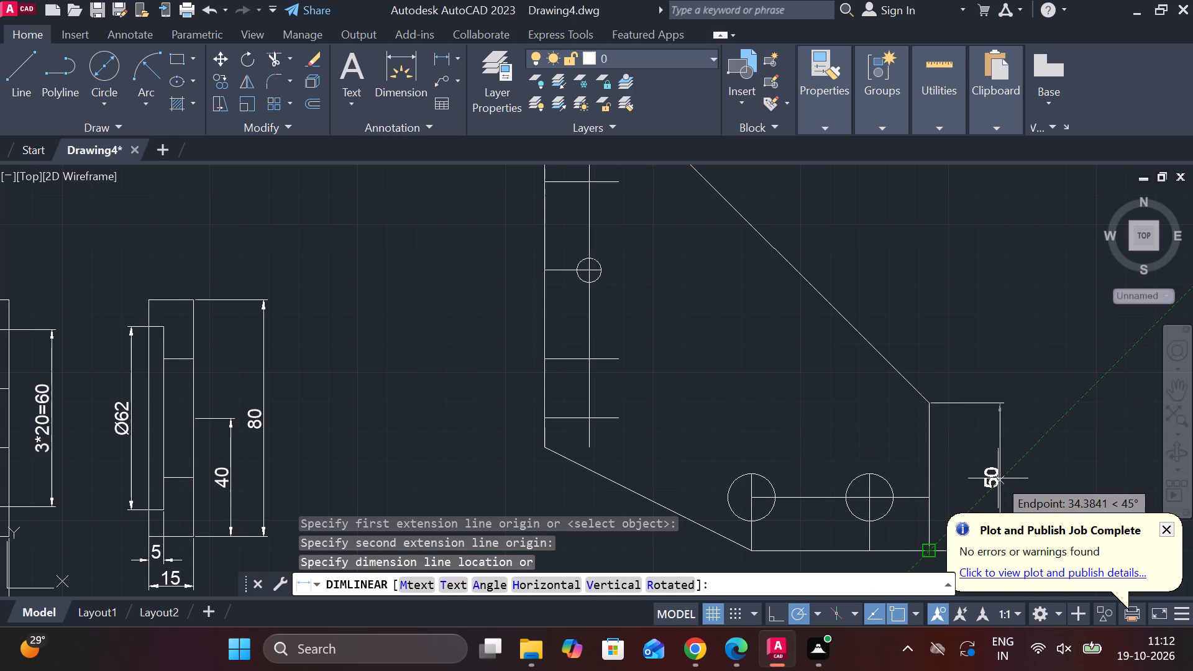
pyautogui.click(987, 479)
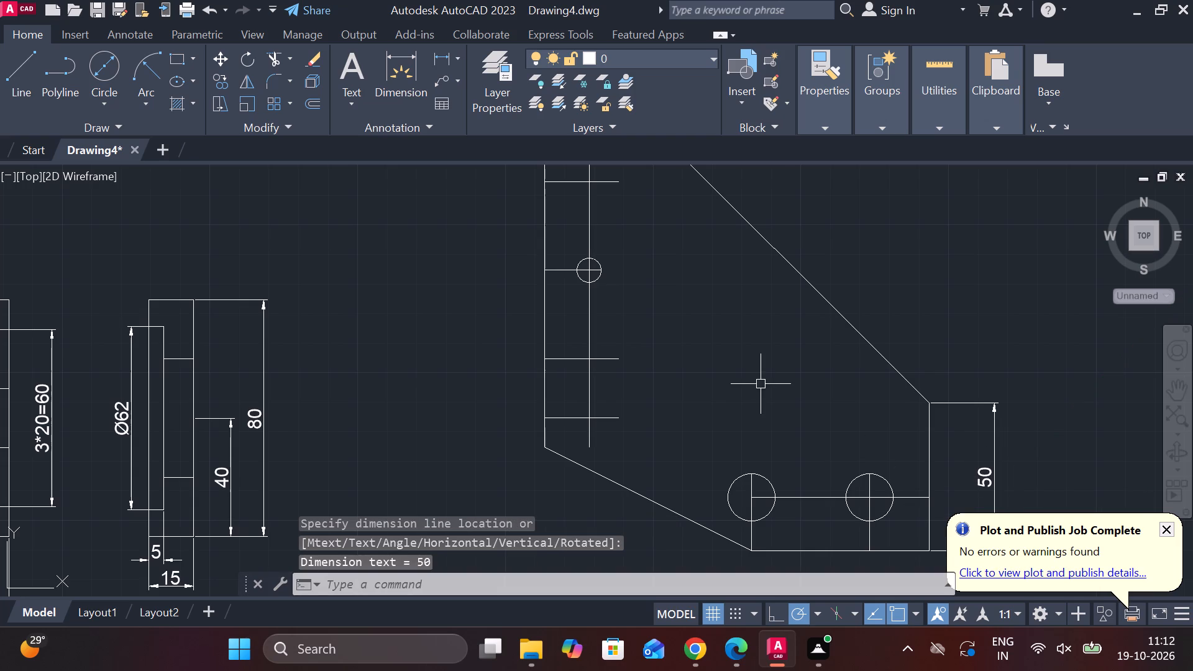
pyautogui.scroll(-1, 758, 383)
pyautogui.scroll(1, 908, 491)
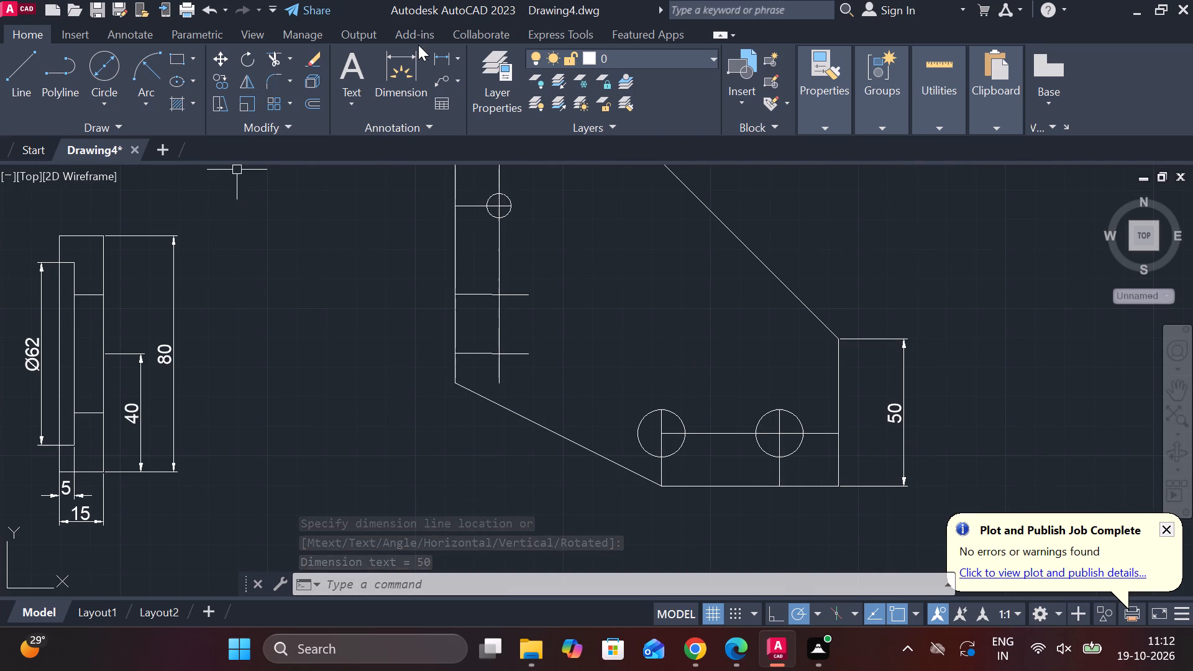
pyautogui.click(444, 60)
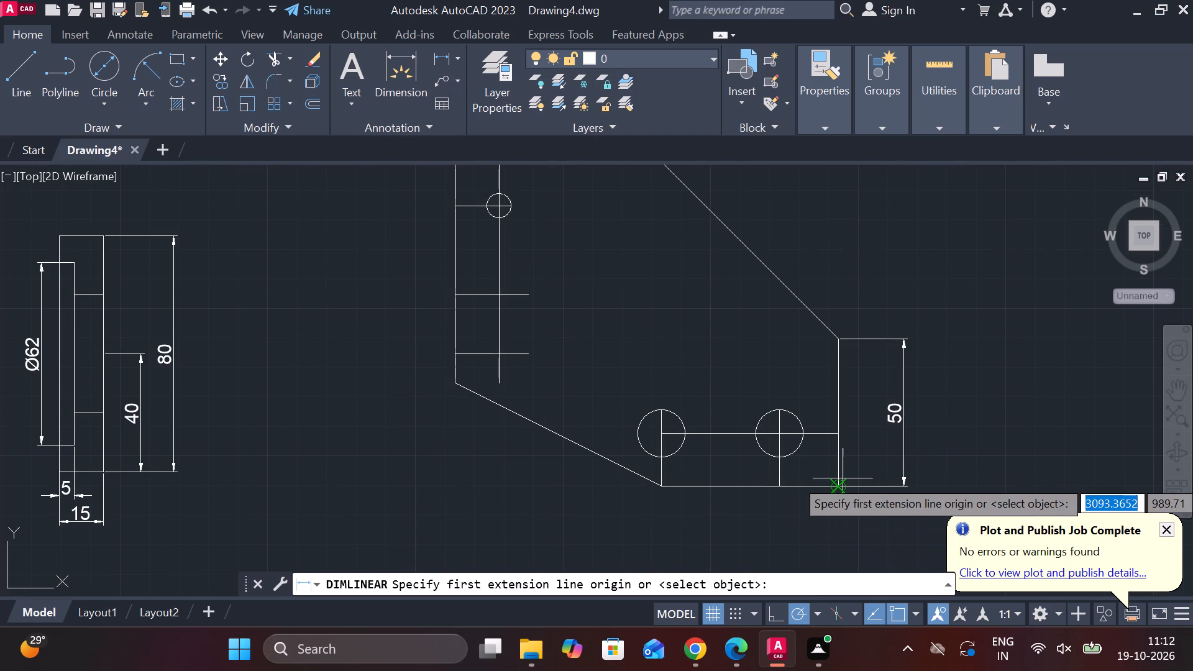
pyautogui.click(843, 481)
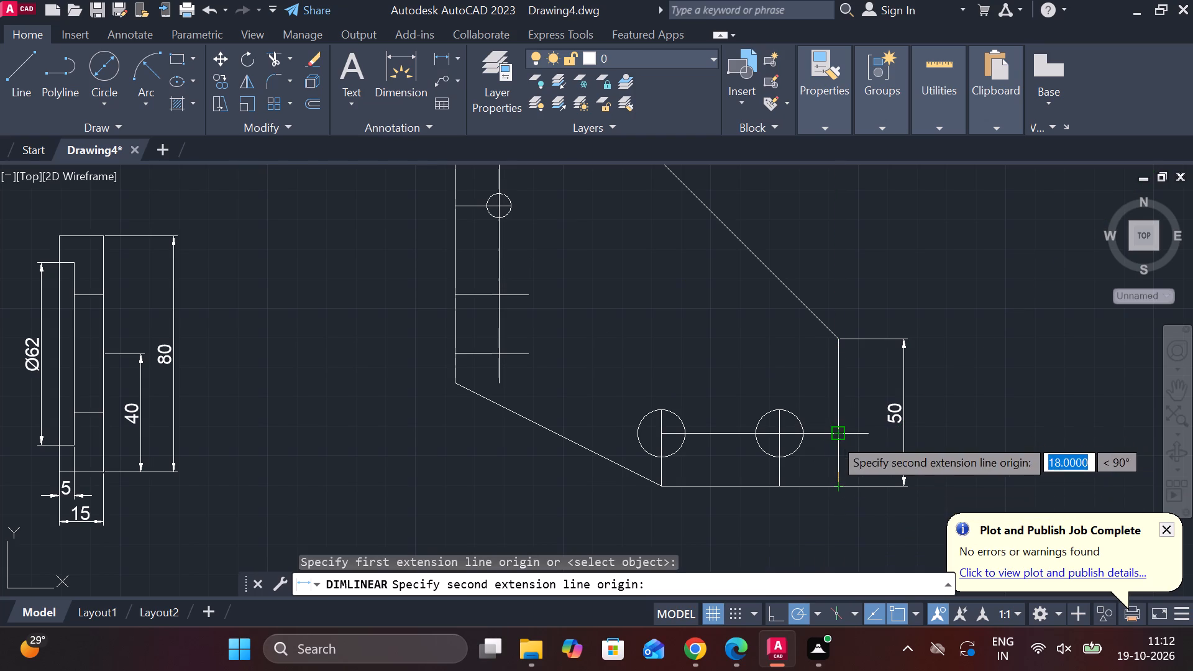
pyautogui.click(833, 437)
pyautogui.click(868, 439)
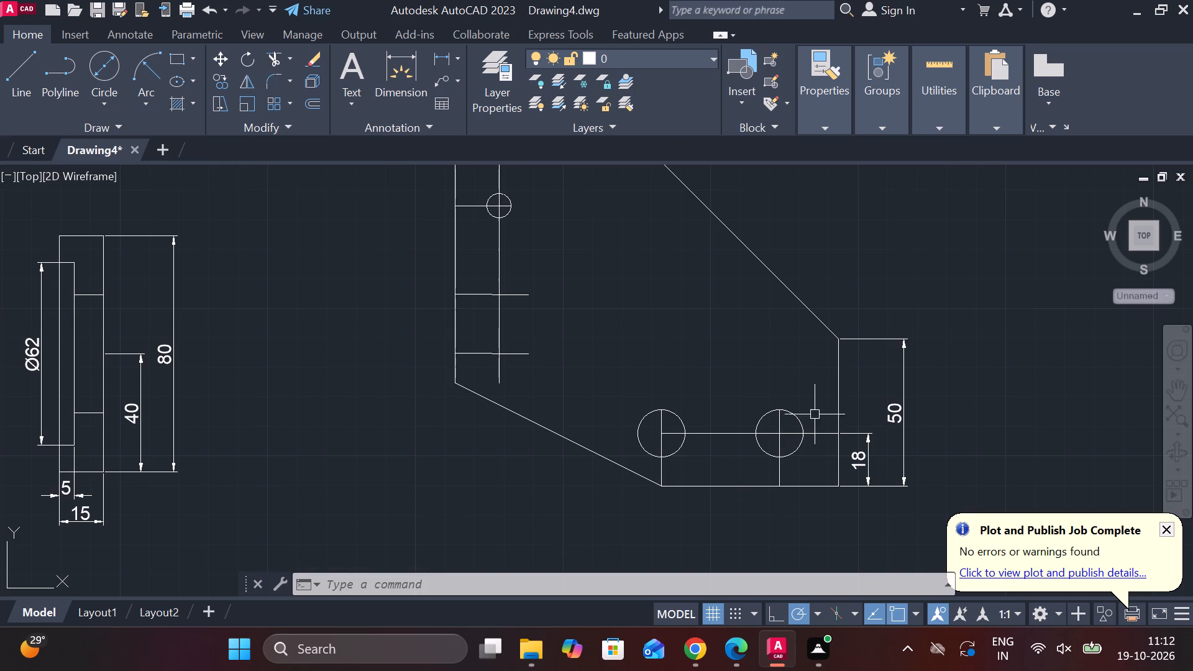
# Add aligned horizontal linear dimensions from the right 16 diameter circle's centre to the plate's right edge and between the two circle centres.
pyautogui.moveTo(444, 60); pyautogui.dragTo(434, 59)
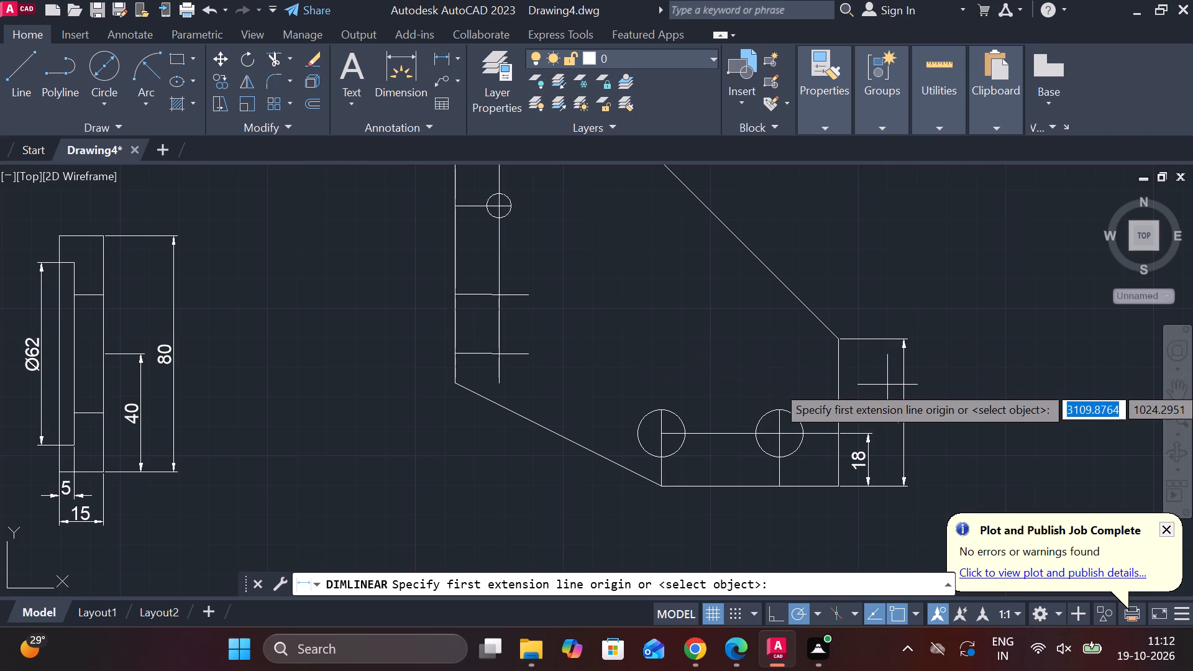
pyautogui.click(780, 433)
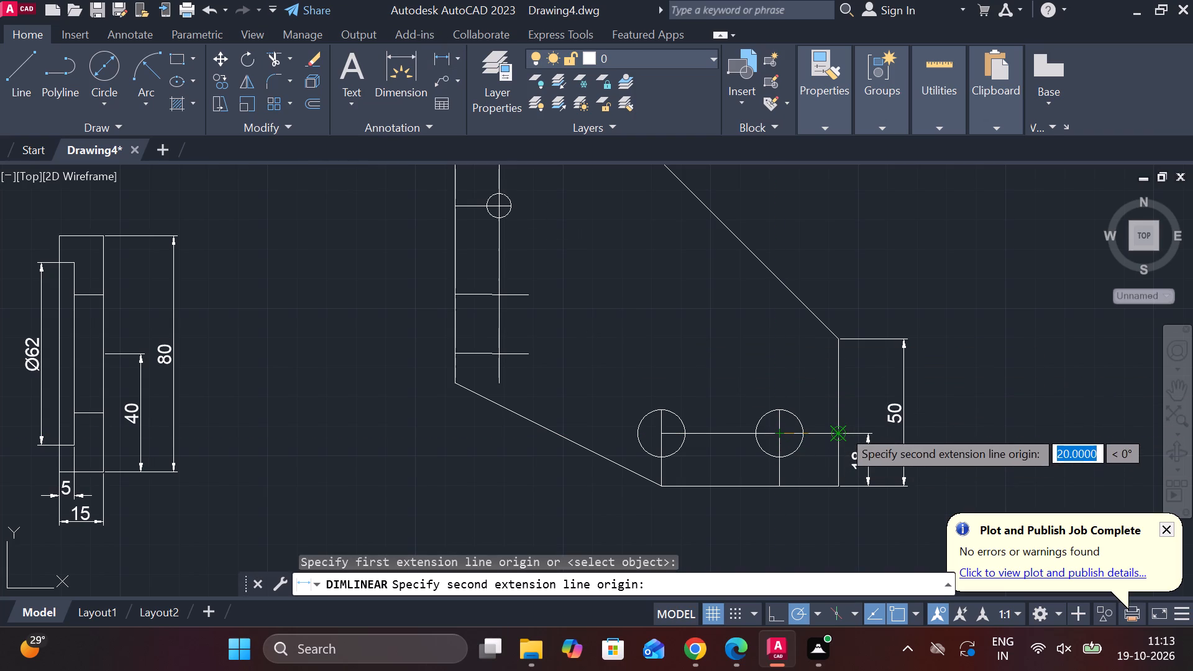
pyautogui.click(842, 429)
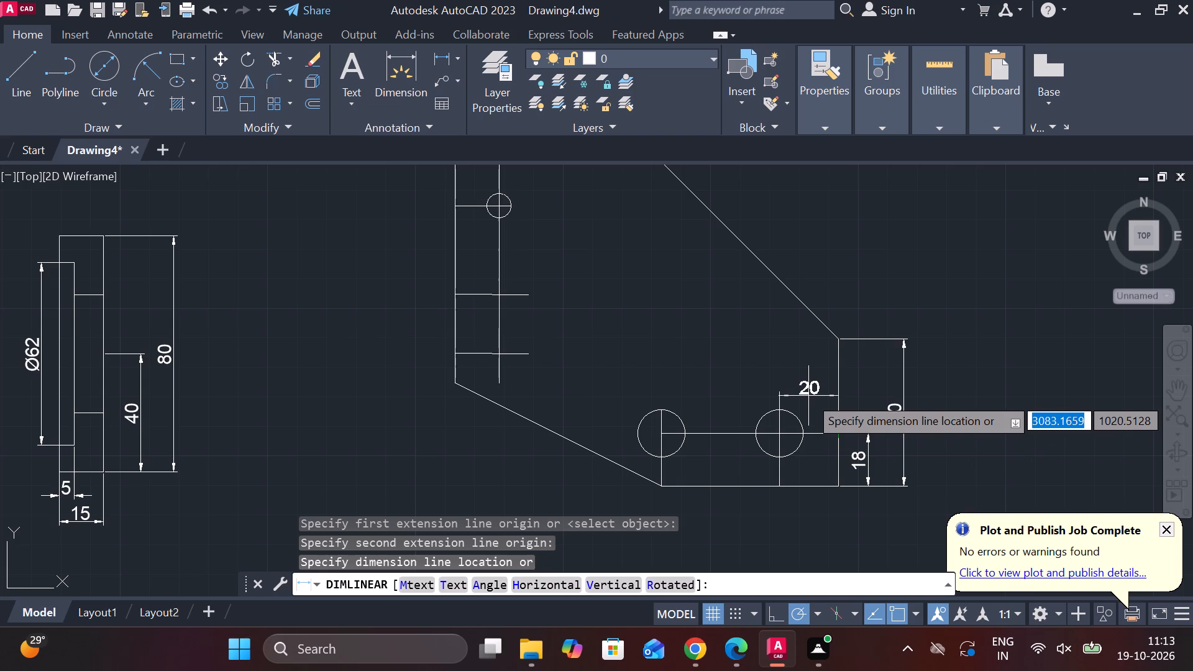
pyautogui.click(808, 396)
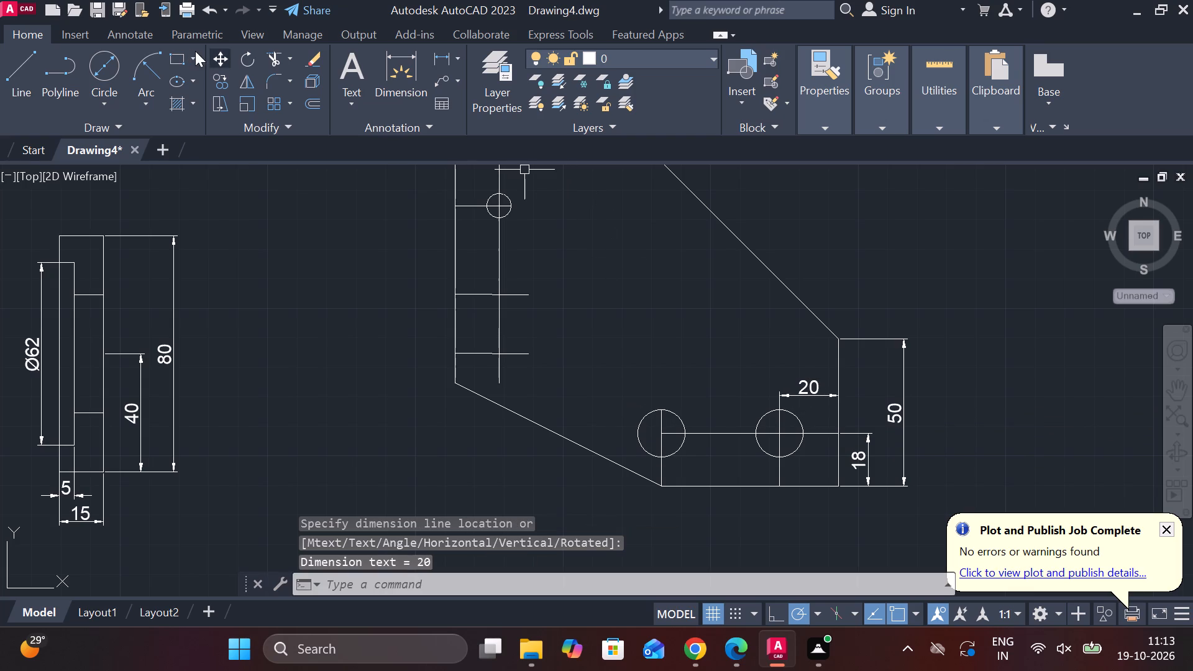
pyautogui.click(440, 57)
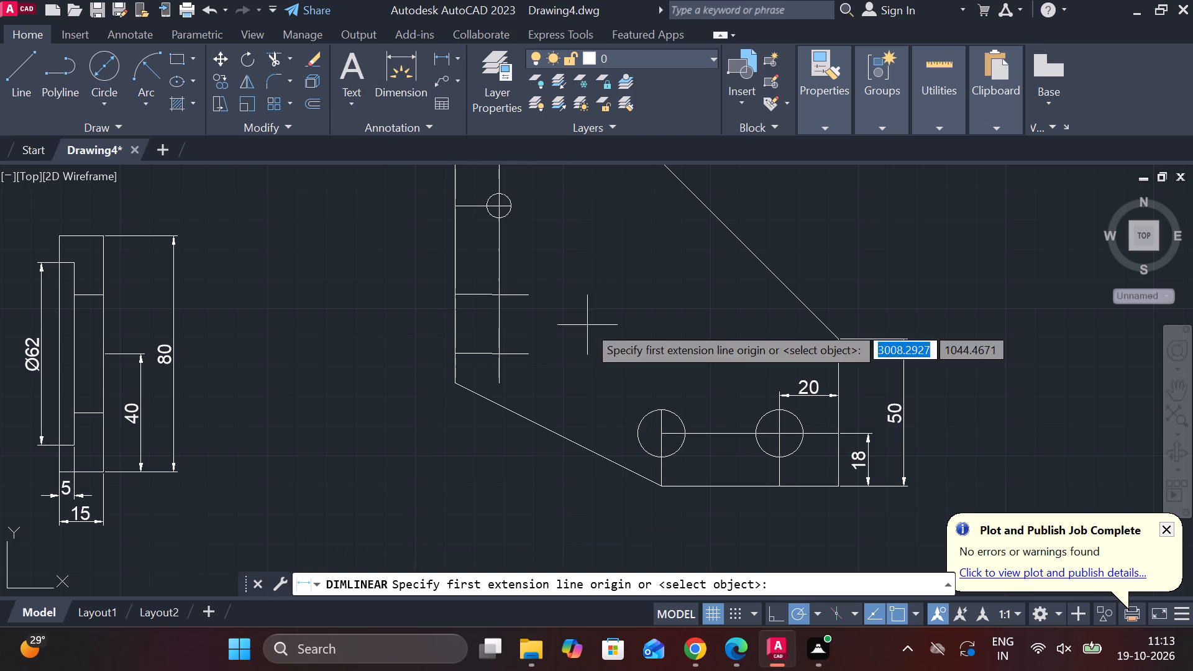
pyautogui.click(656, 437)
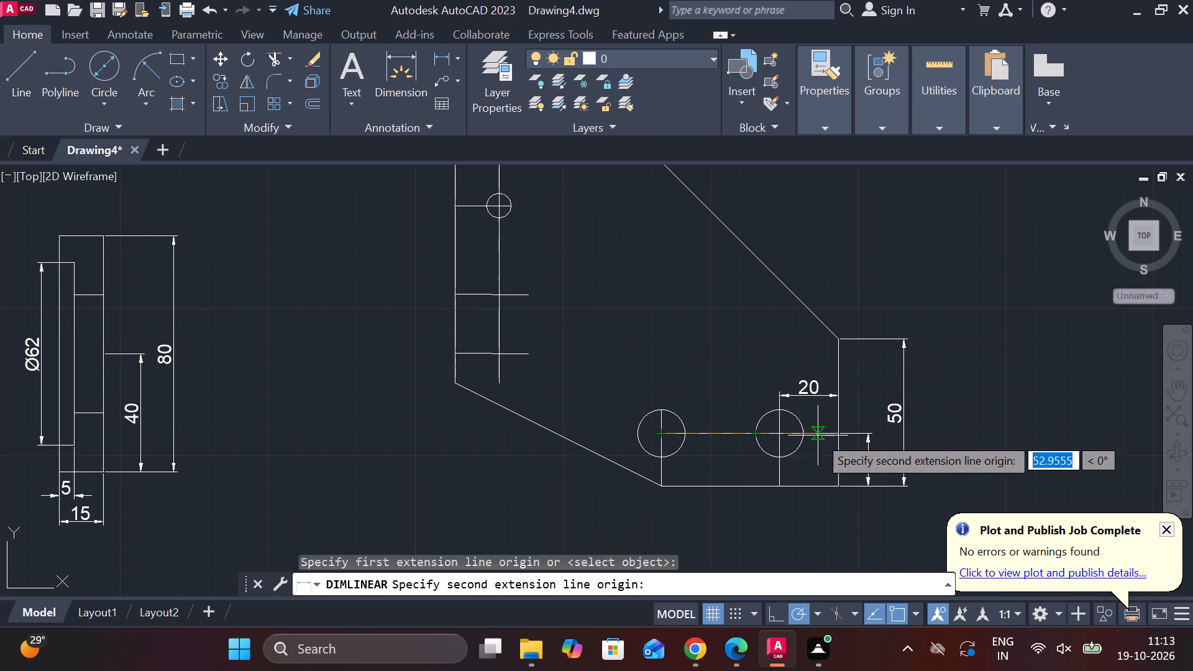
pyautogui.click(776, 436)
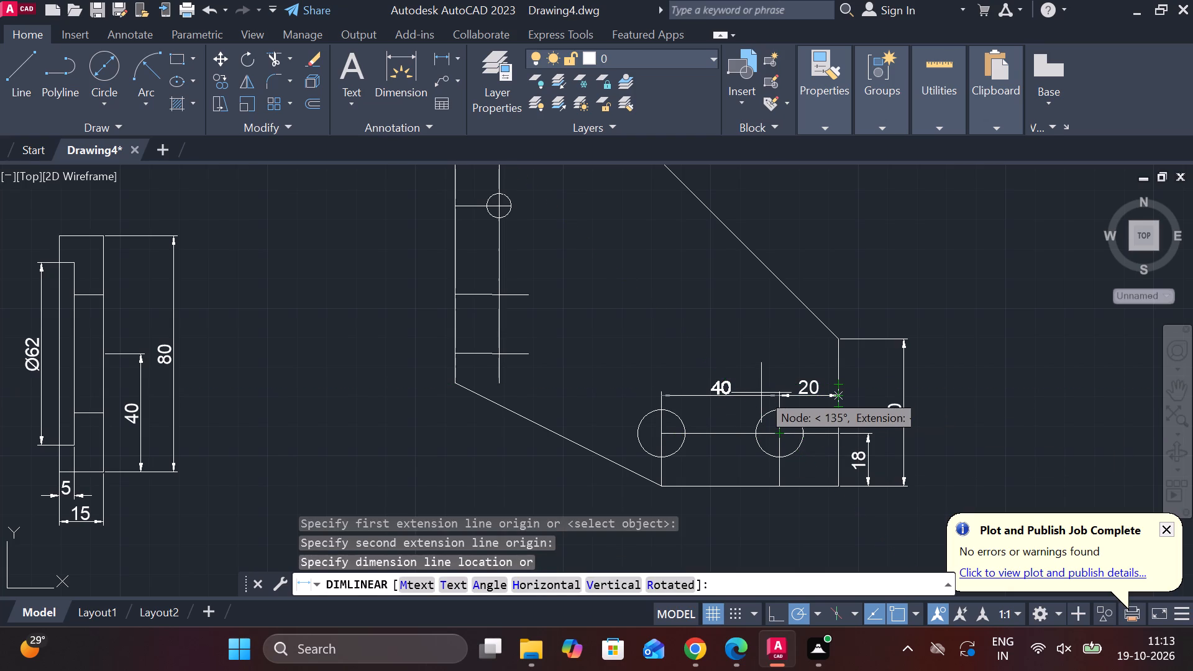
pyautogui.click(762, 393)
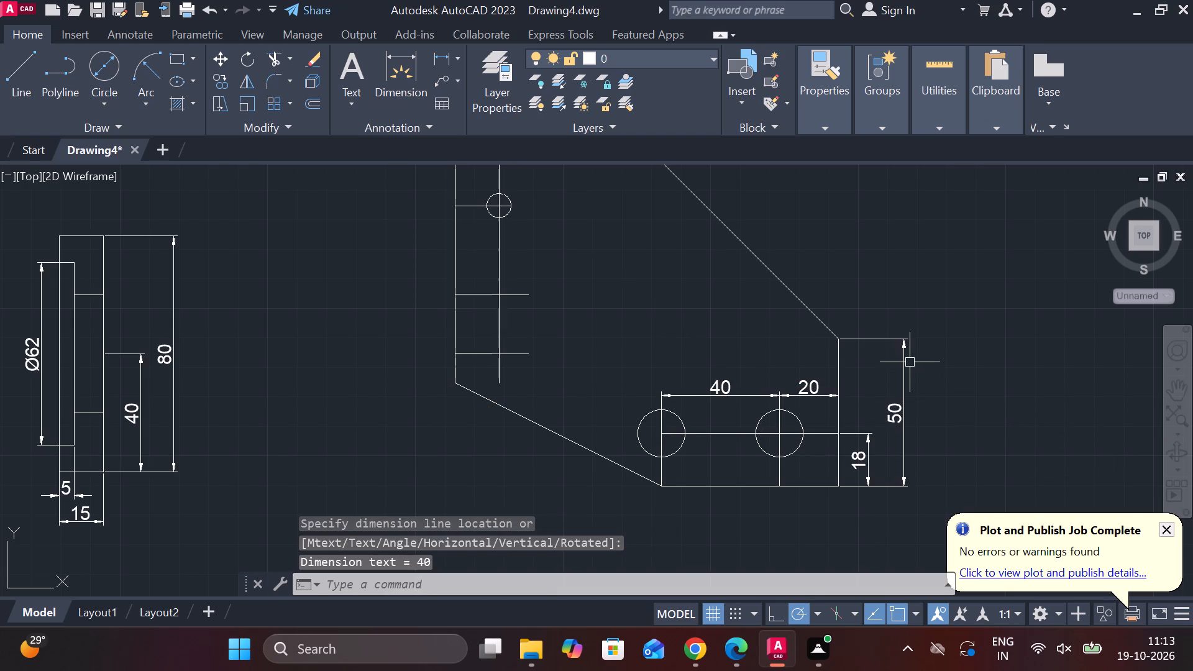
# Add a horizontal linear dimension below the plate across the ends of its lower-left sloped edge.
pyautogui.click(444, 62)
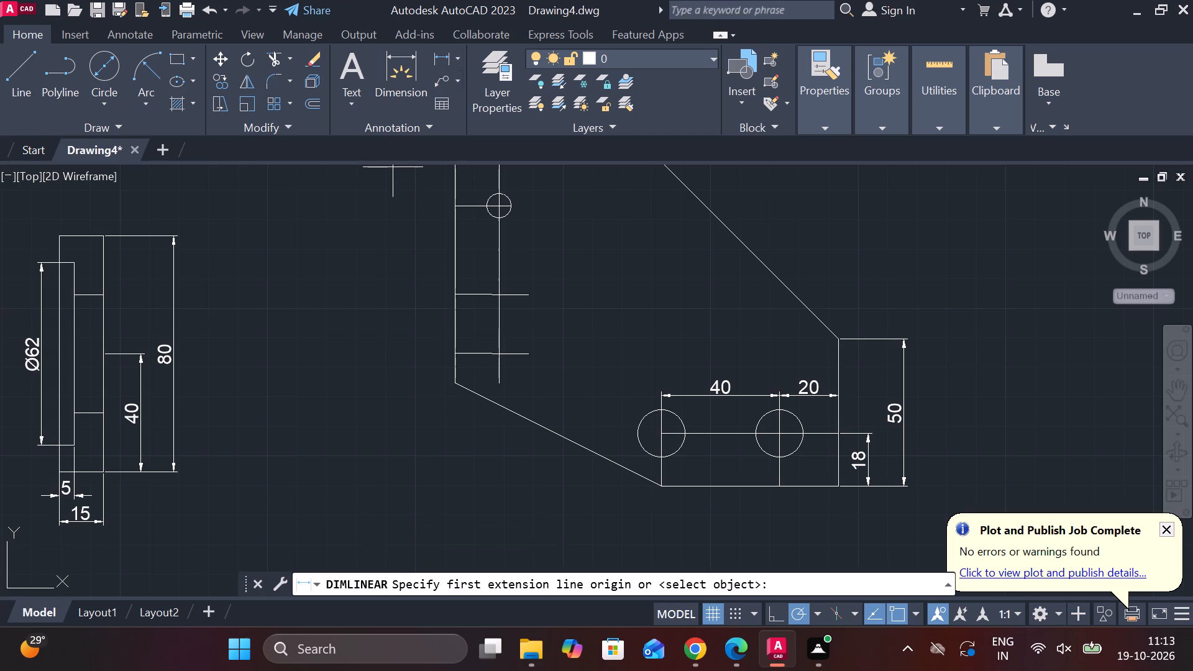
pyautogui.click(452, 386)
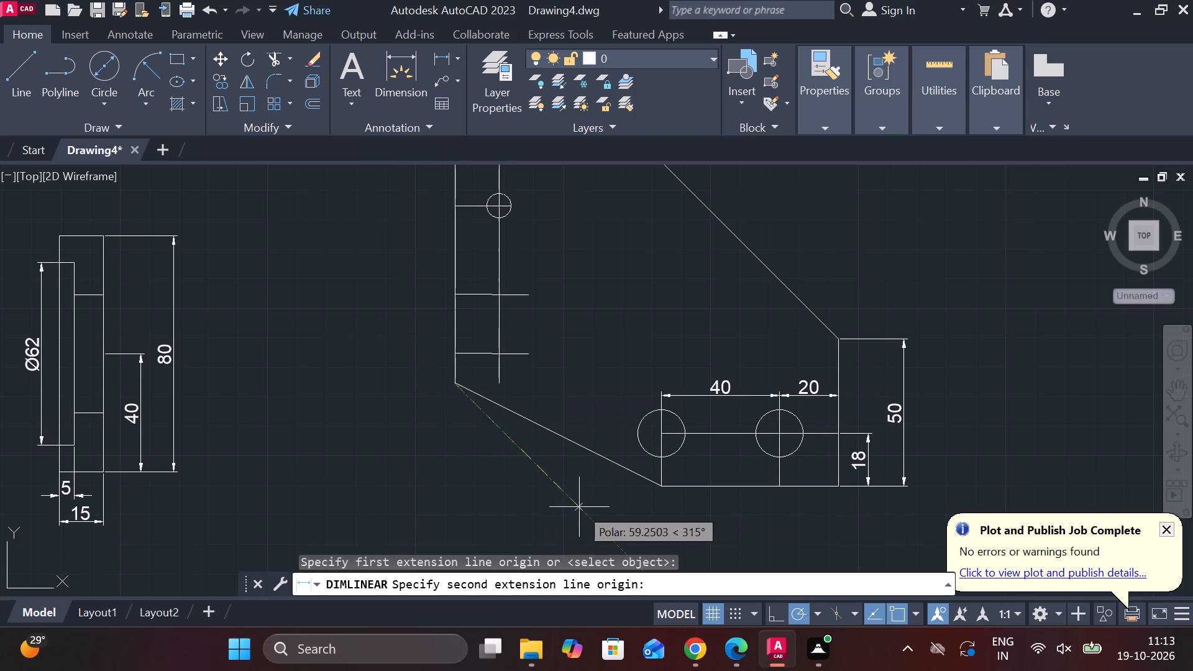
pyautogui.click(657, 488)
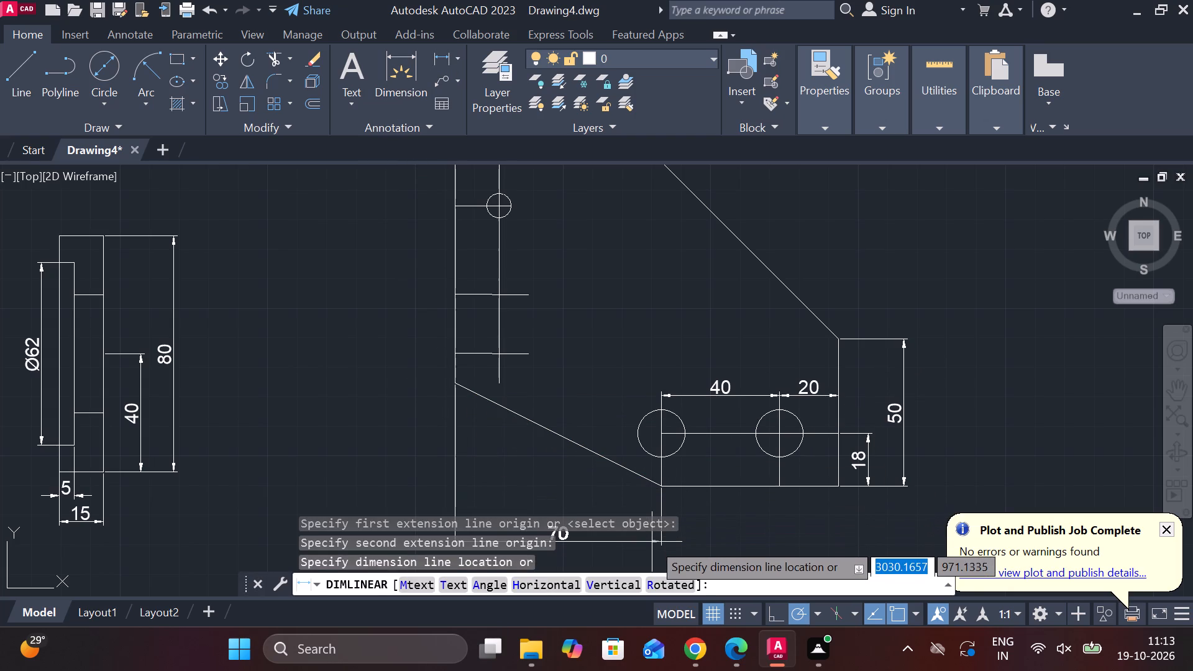
pyautogui.scroll(1, 670, 523)
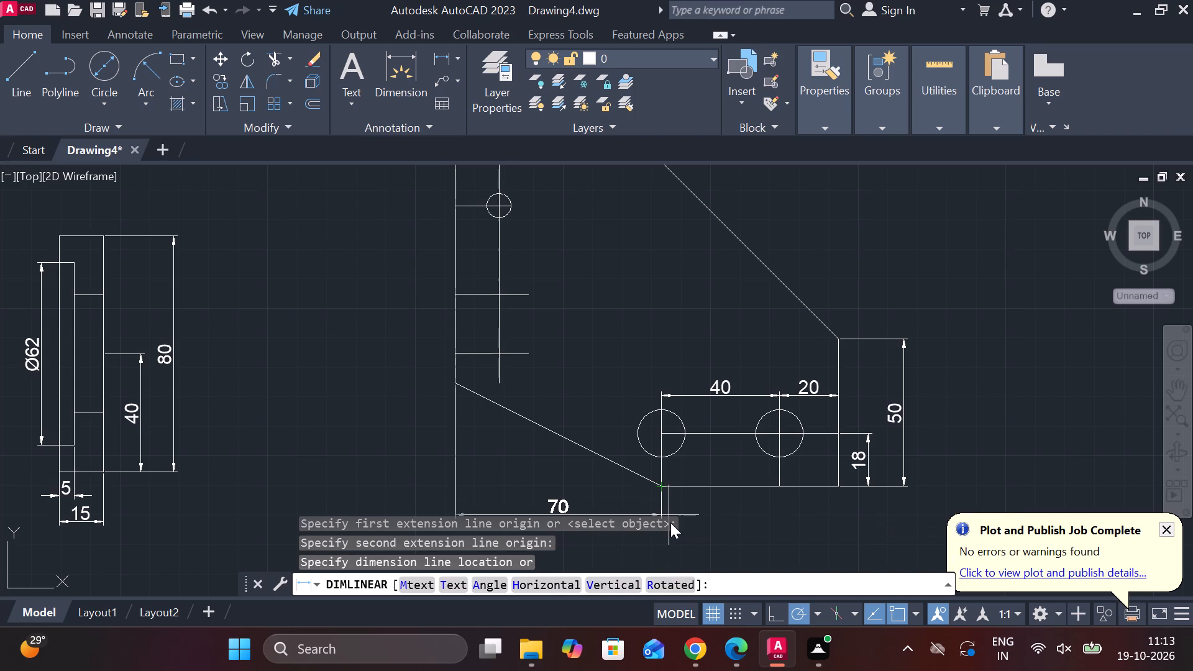
pyautogui.scroll(1, 670, 523)
pyautogui.scroll(-2, 670, 523)
pyautogui.scroll(3, 670, 523)
pyautogui.scroll(-5, 670, 523)
pyautogui.scroll(-2, 711, 352)
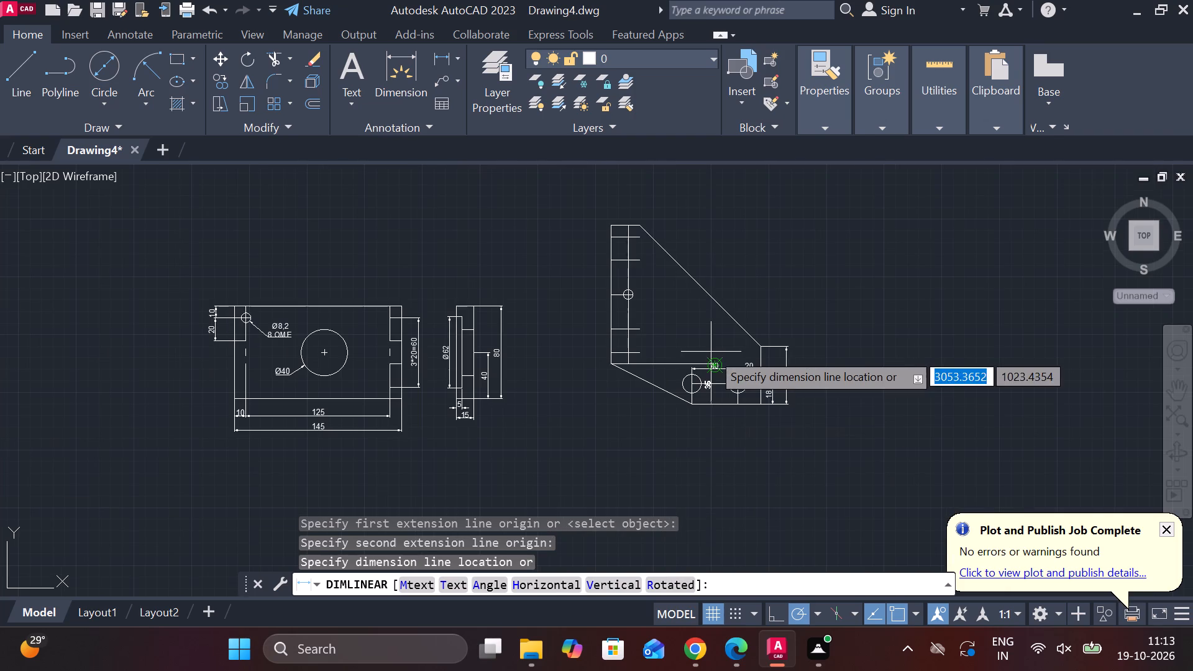
pyautogui.click(647, 452)
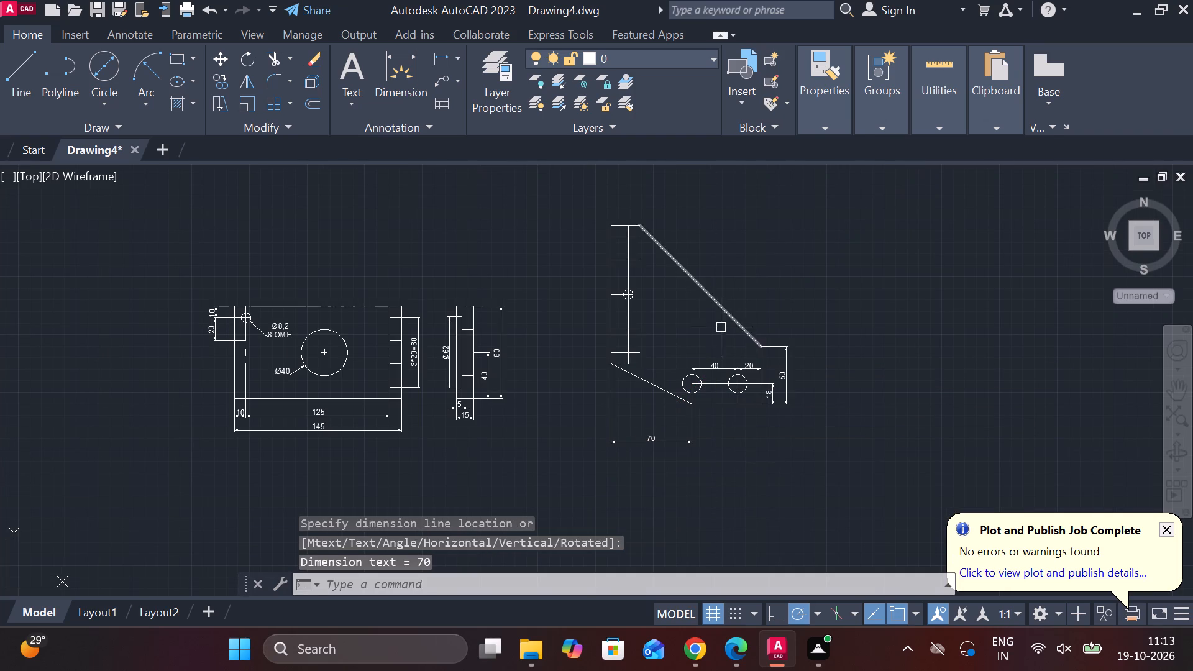
# Add a horizontal linear dimension above the plate across the ends of the long upper-right sloped edge.
pyautogui.scroll(2, 708, 331)
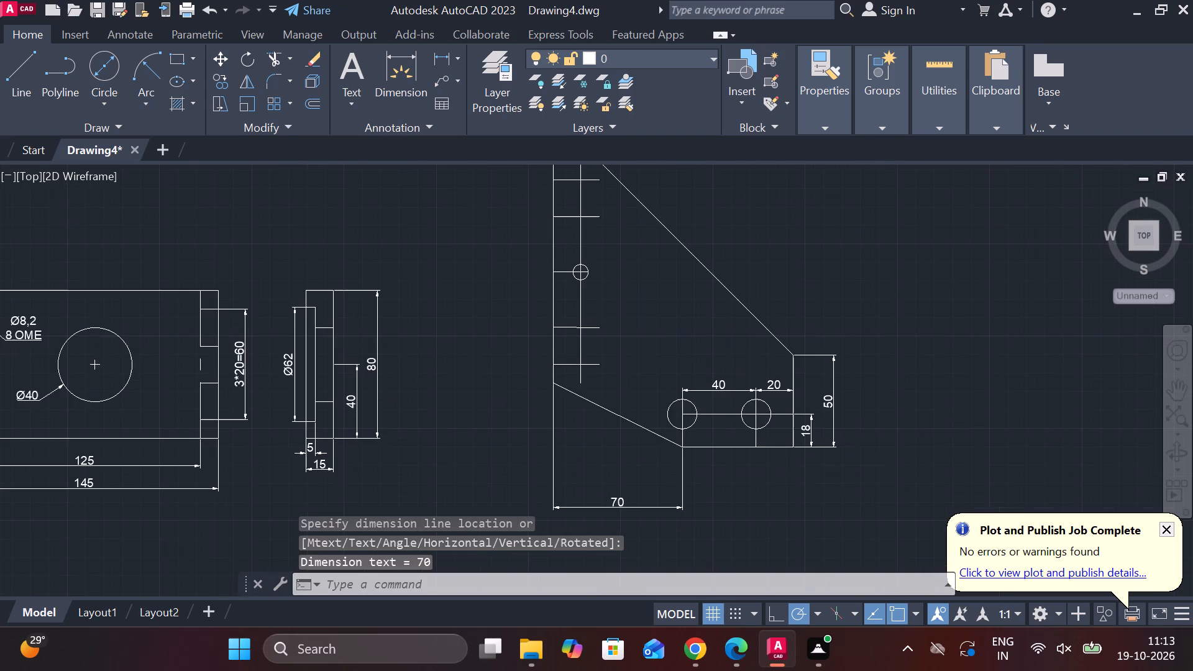
pyautogui.scroll(-2, 708, 331)
pyautogui.scroll(1, 692, 209)
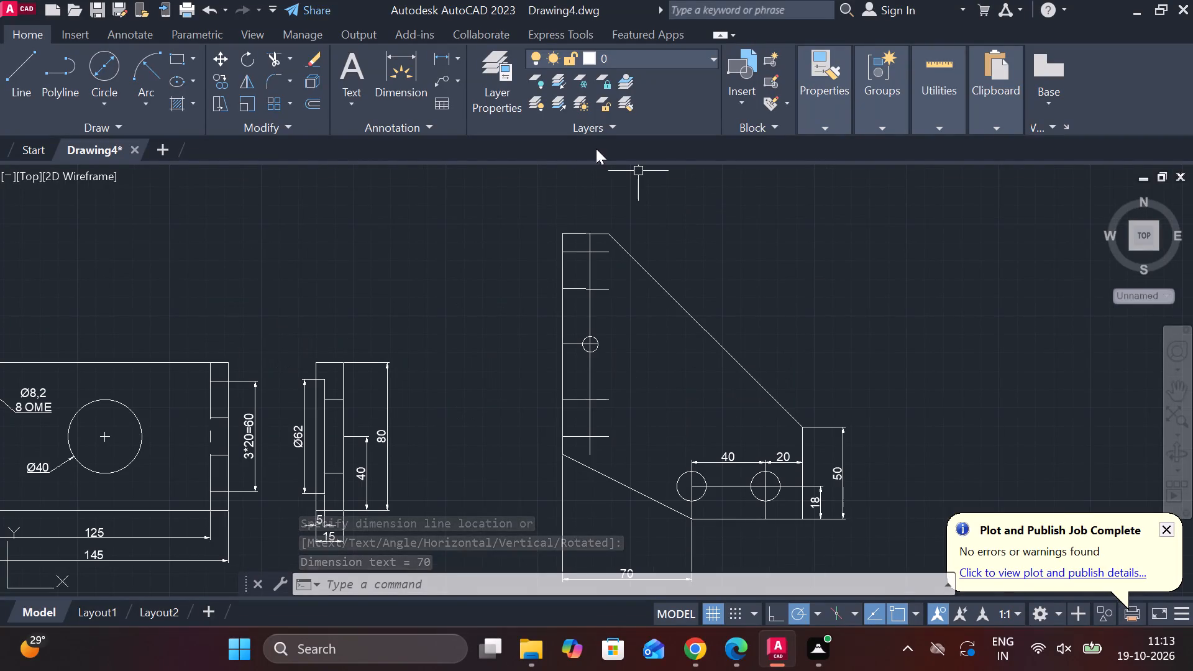
pyautogui.click(441, 60)
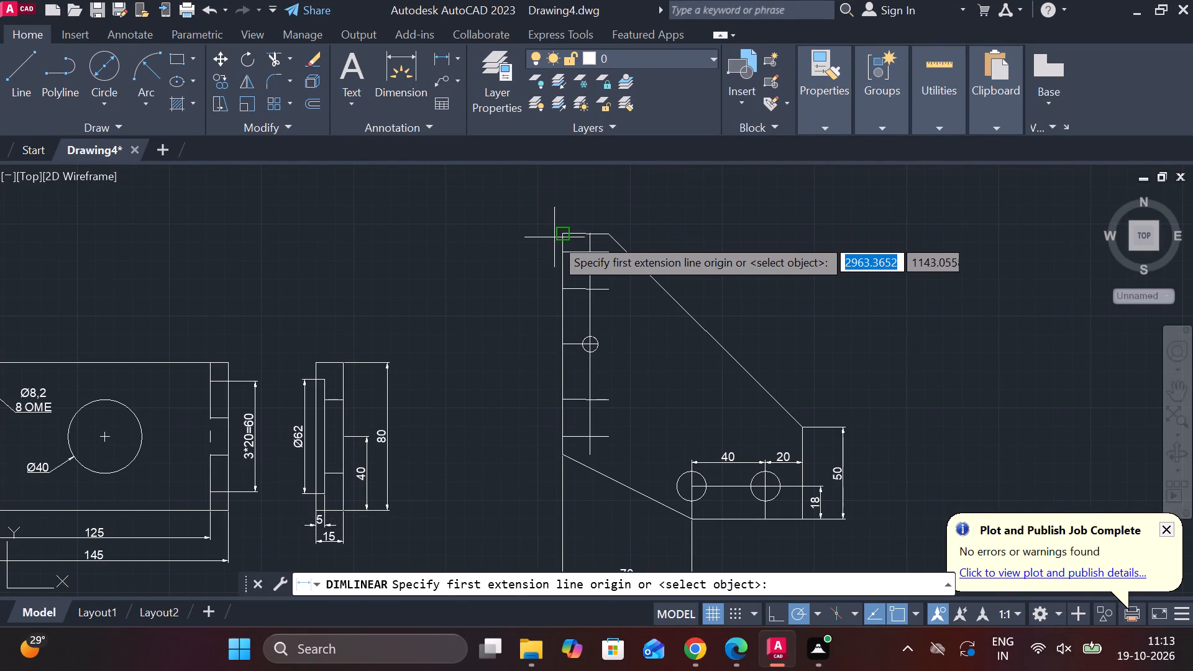
pyautogui.click(608, 235)
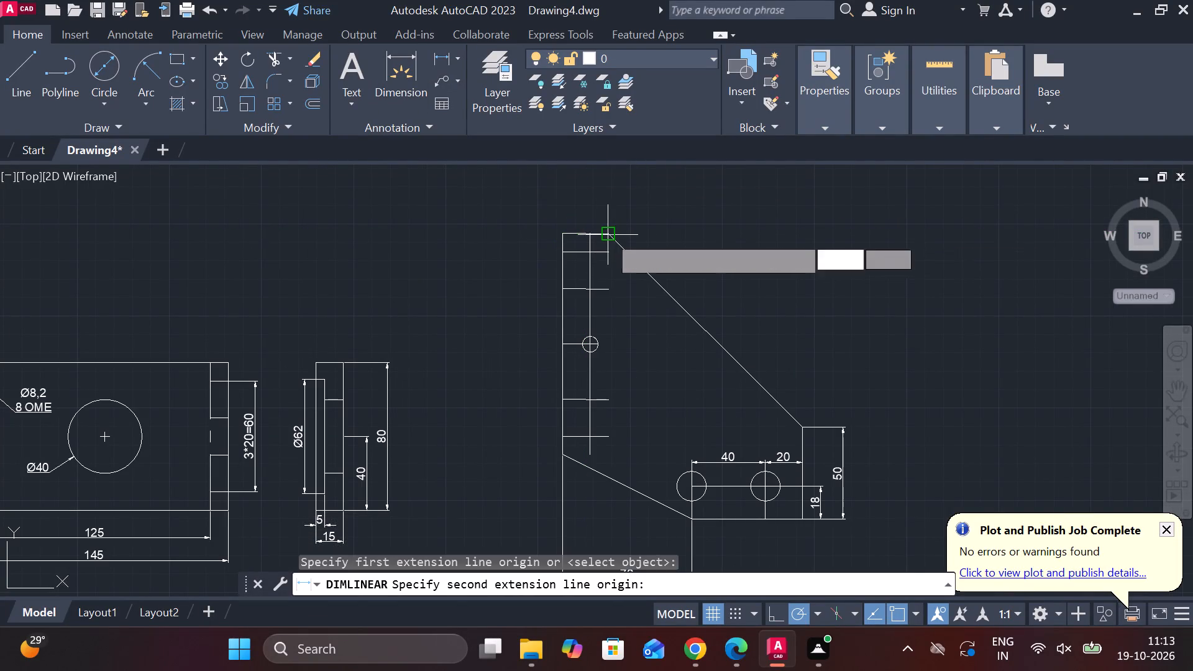
pyautogui.click(804, 432)
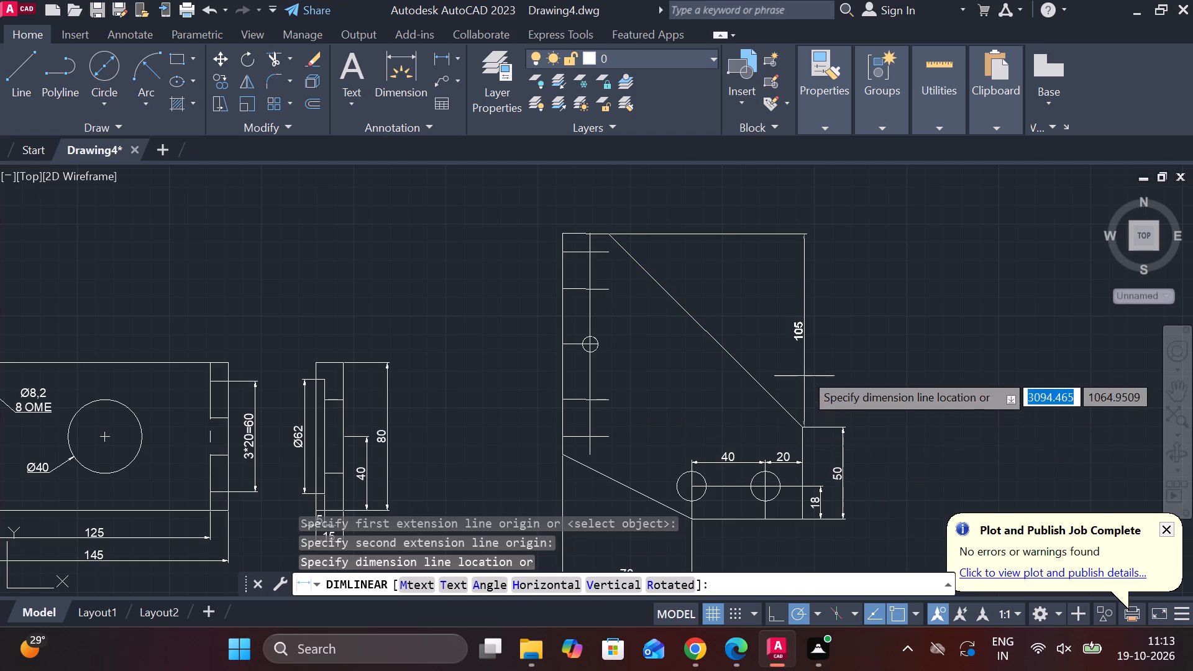
pyautogui.click(736, 215)
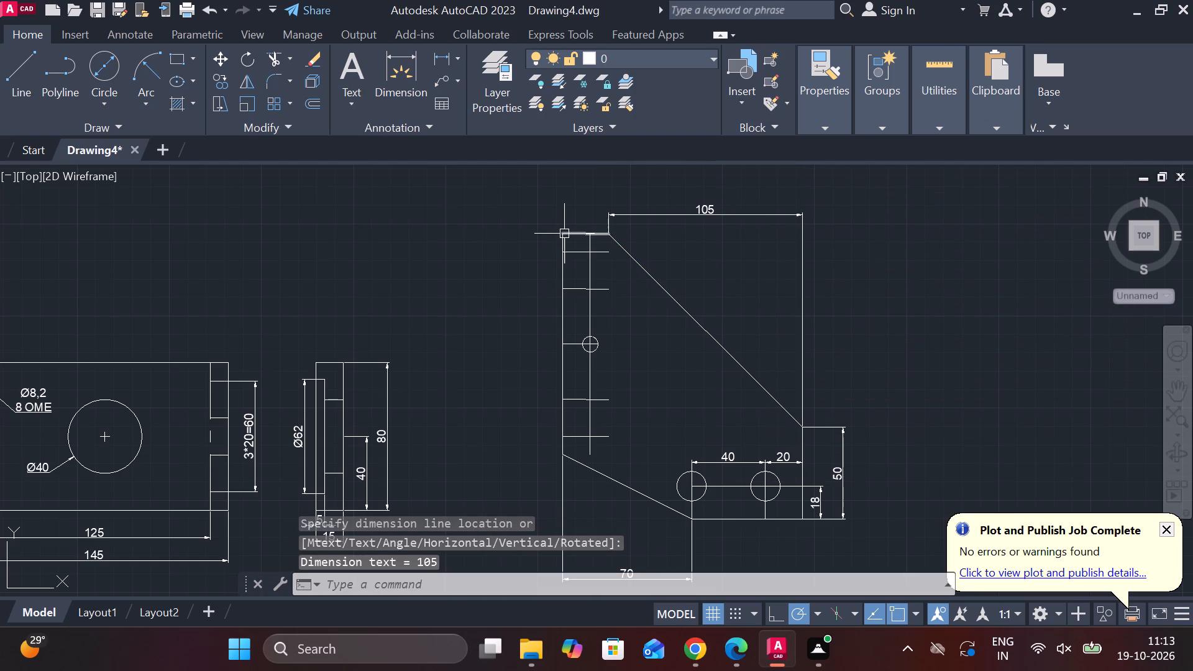
# Add a linear dimension for the plate's overall width, placed above the sloped edge's horizontal dimension.
pyautogui.click(441, 61)
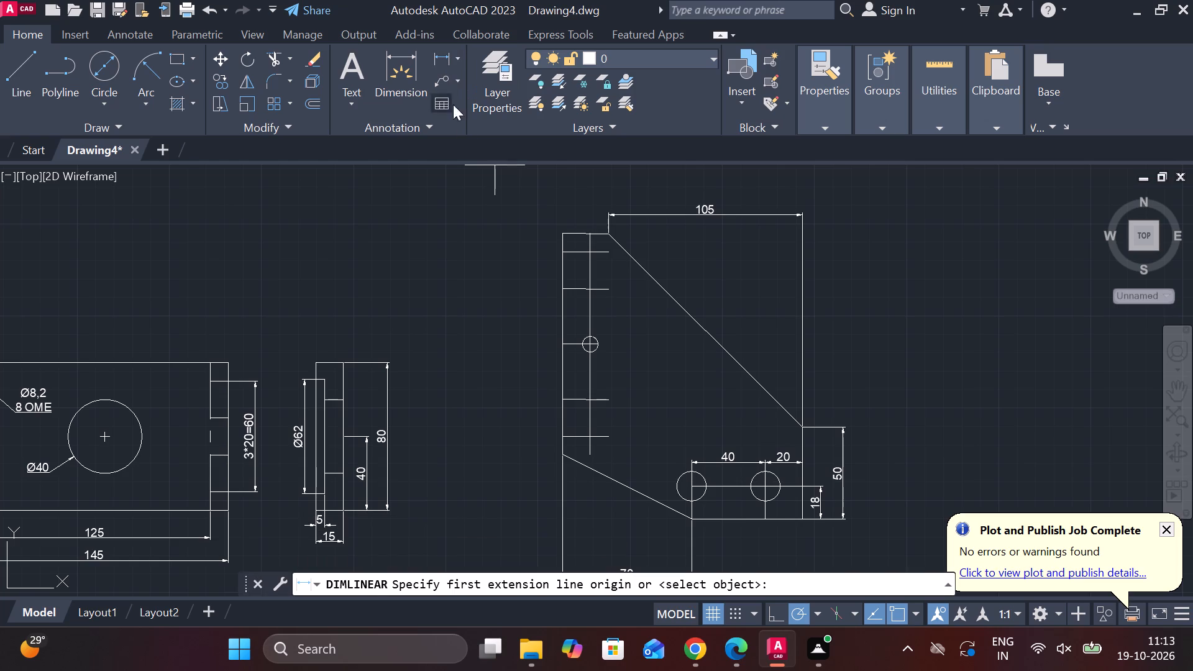
pyautogui.click(560, 235)
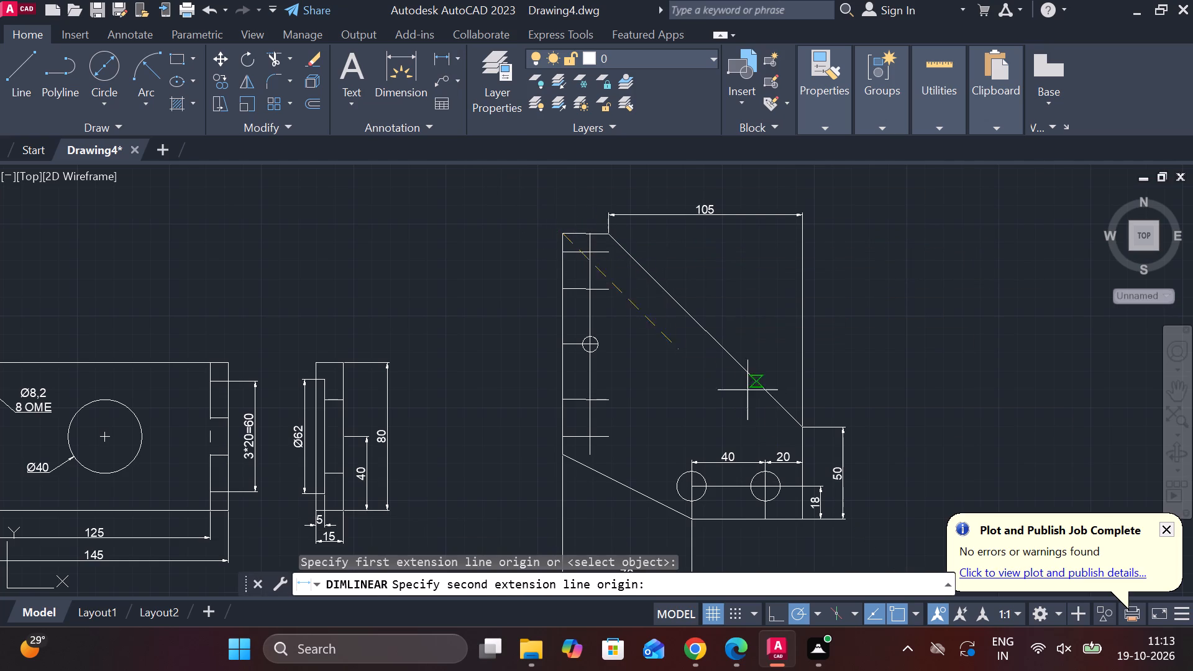
pyautogui.click(802, 428)
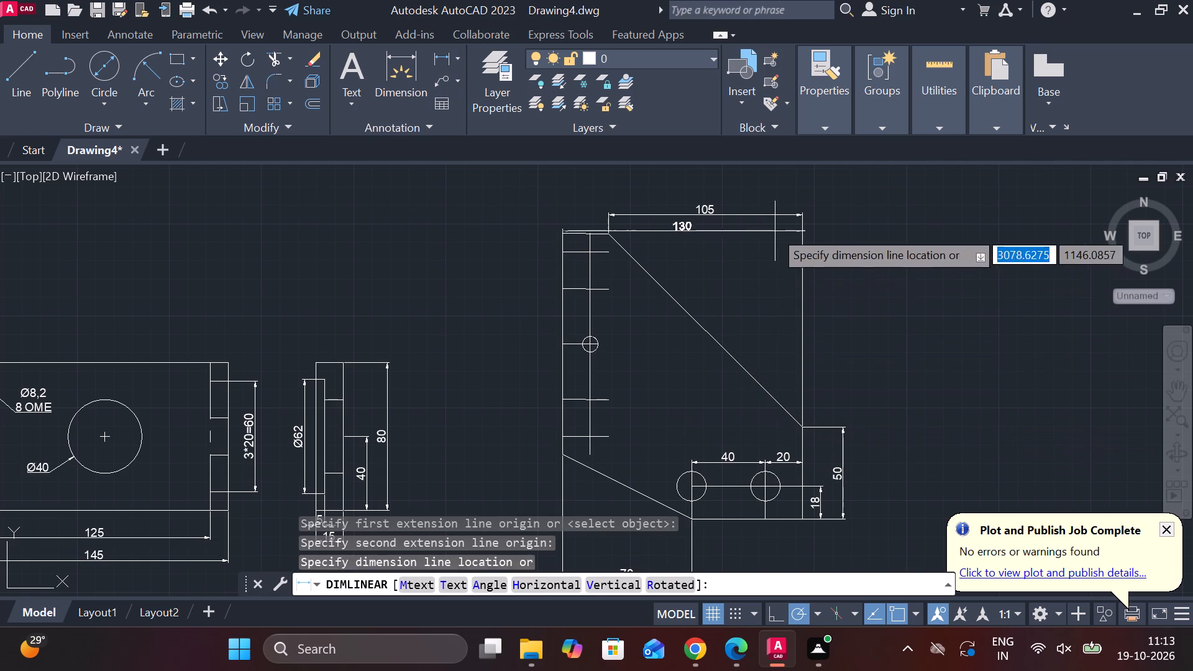
pyautogui.click(731, 176)
# Add a vertical linear dimension for the plate's overall height, from its top-left corner to the bottom edge, placed left of the plate.
pyautogui.scroll(-1, 710, 249)
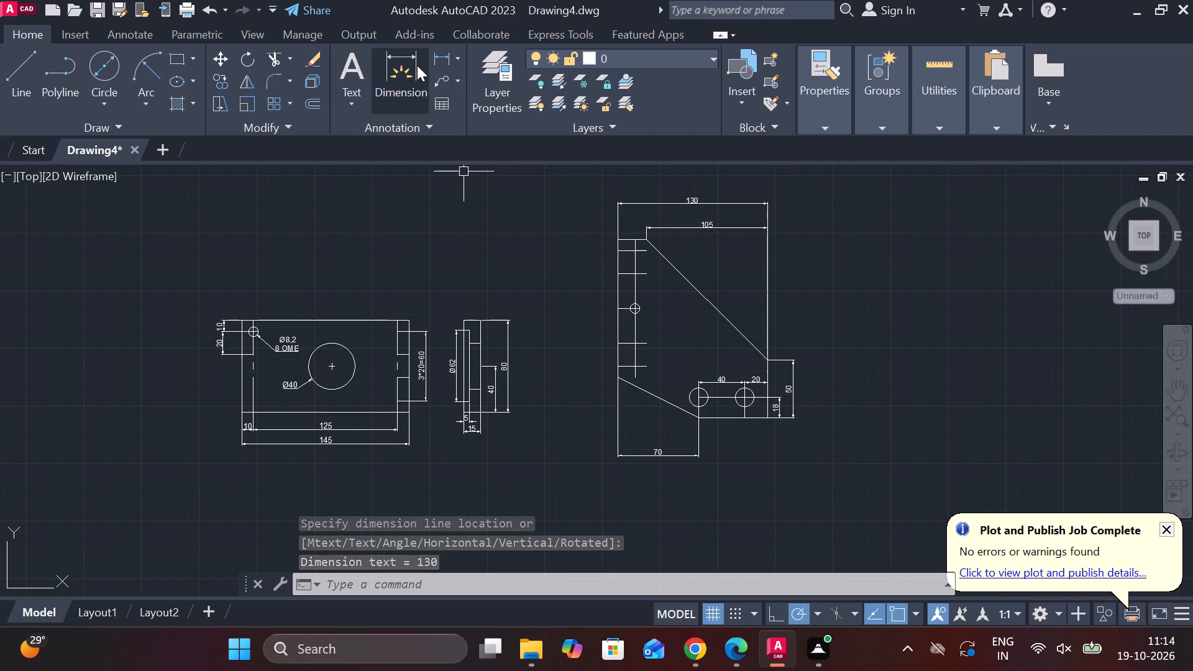
pyautogui.click(450, 61)
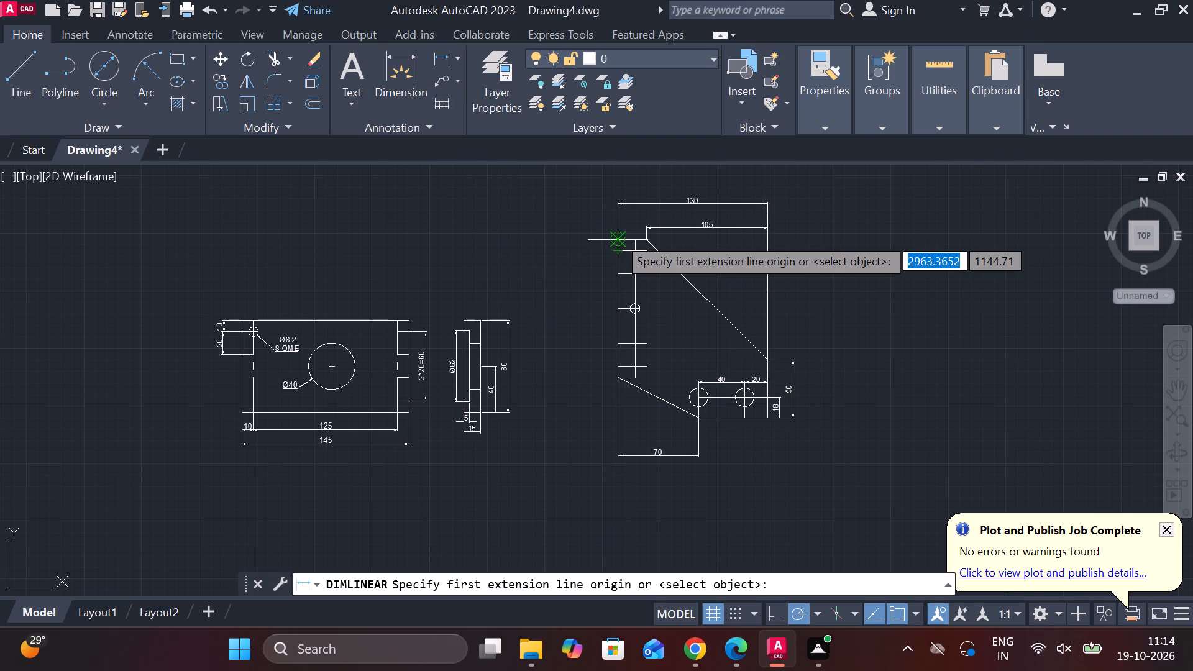
pyautogui.click(617, 236)
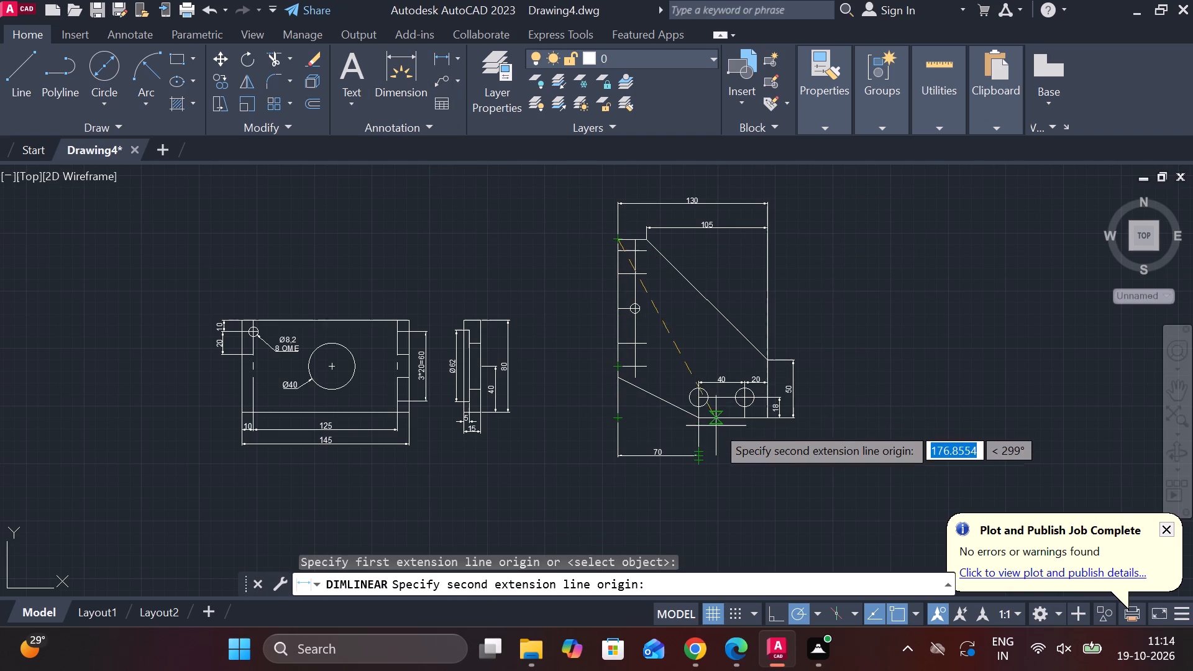
pyautogui.click(694, 422)
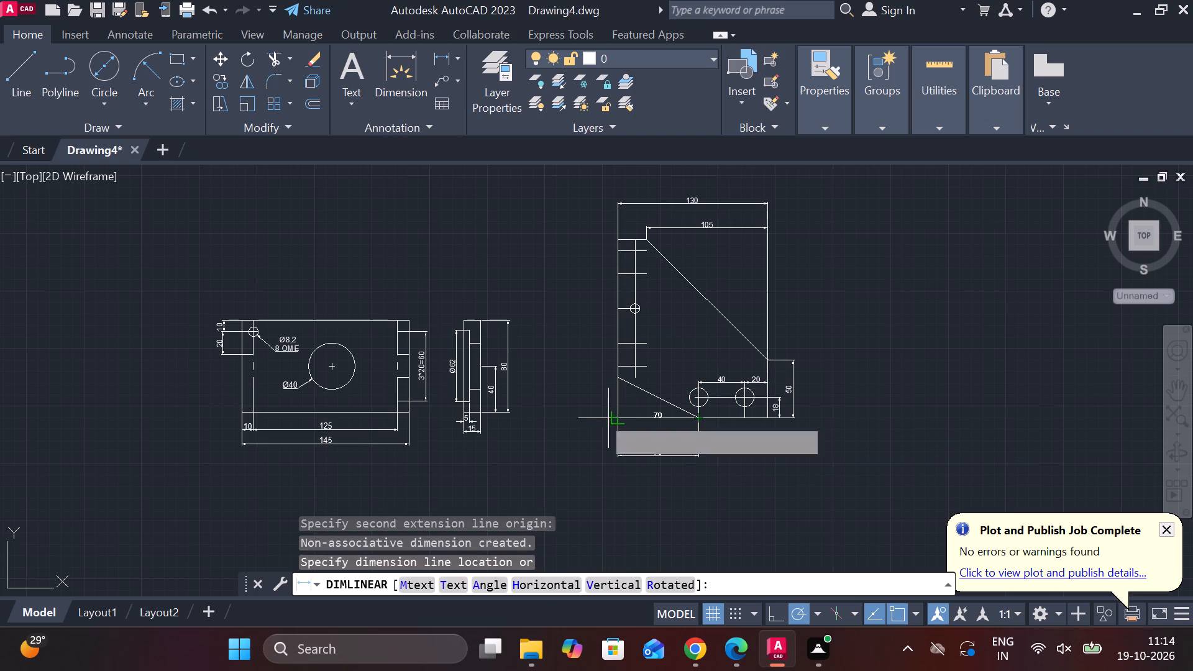
pyautogui.scroll(2, 562, 398)
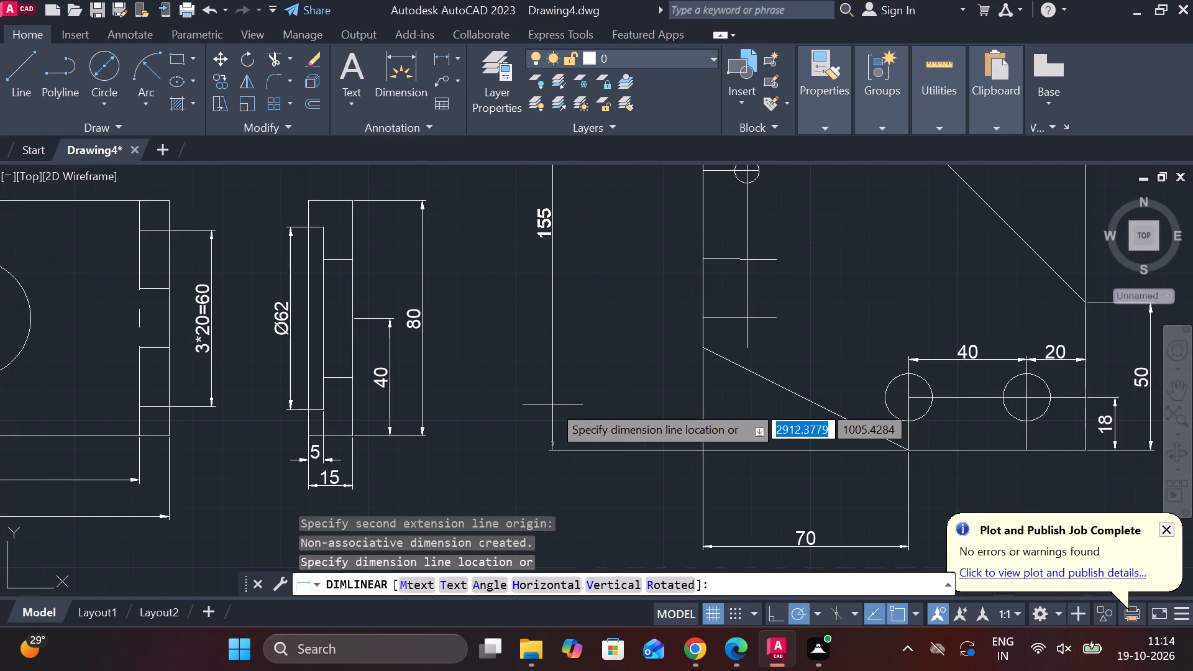
pyautogui.click(552, 404)
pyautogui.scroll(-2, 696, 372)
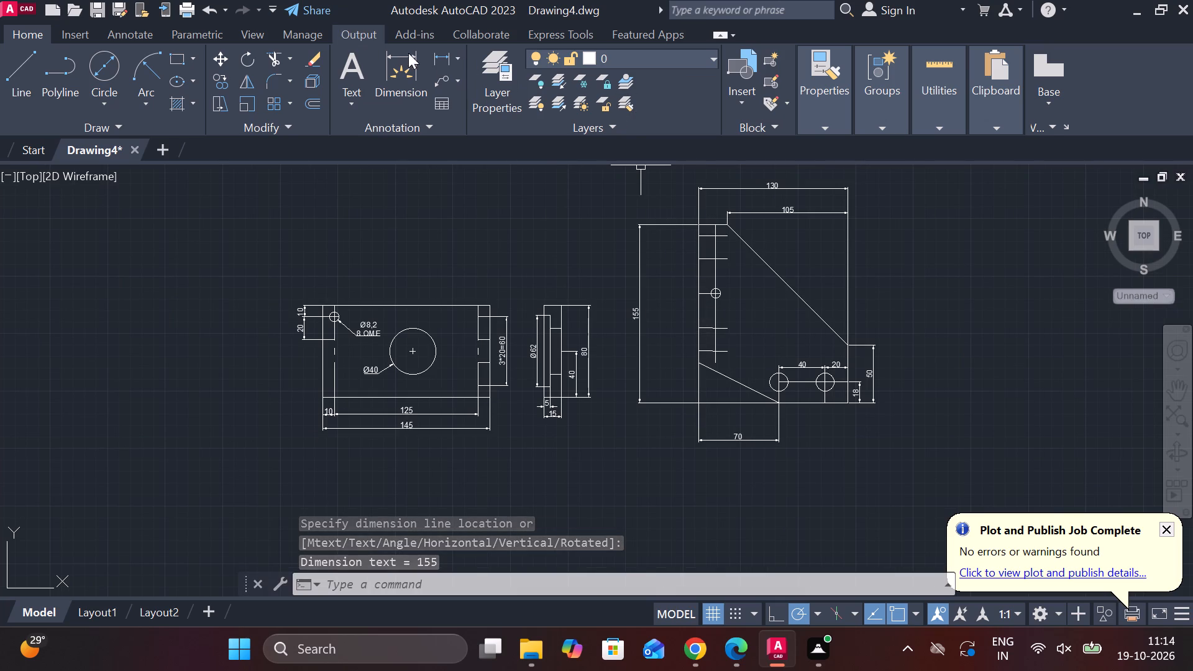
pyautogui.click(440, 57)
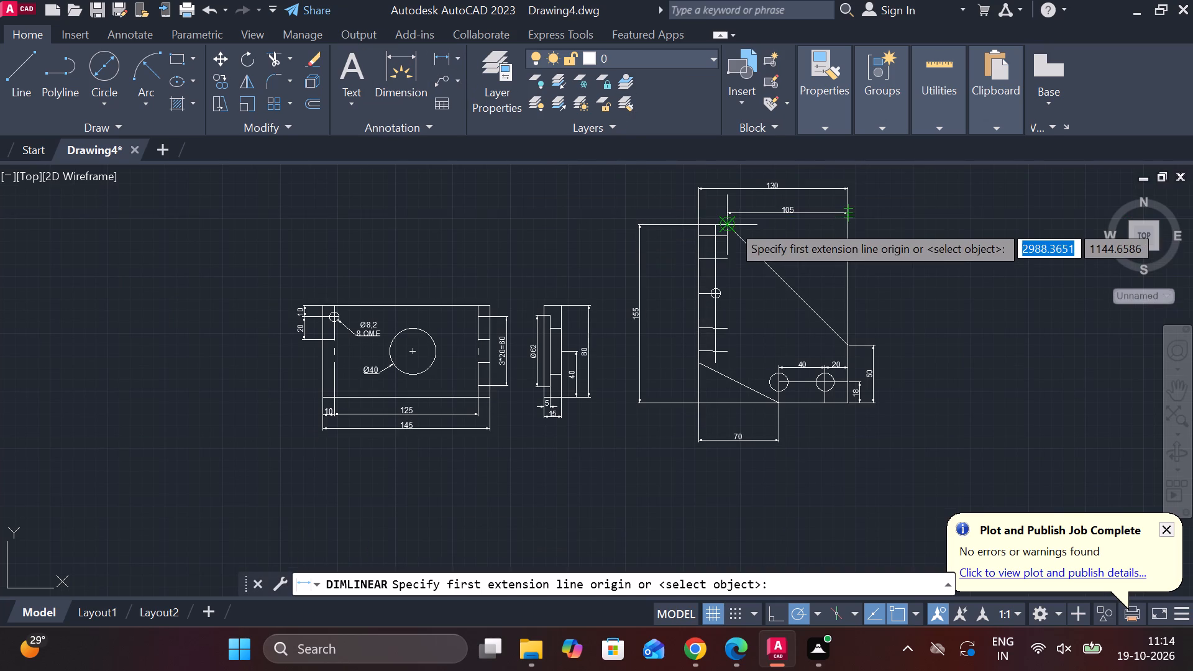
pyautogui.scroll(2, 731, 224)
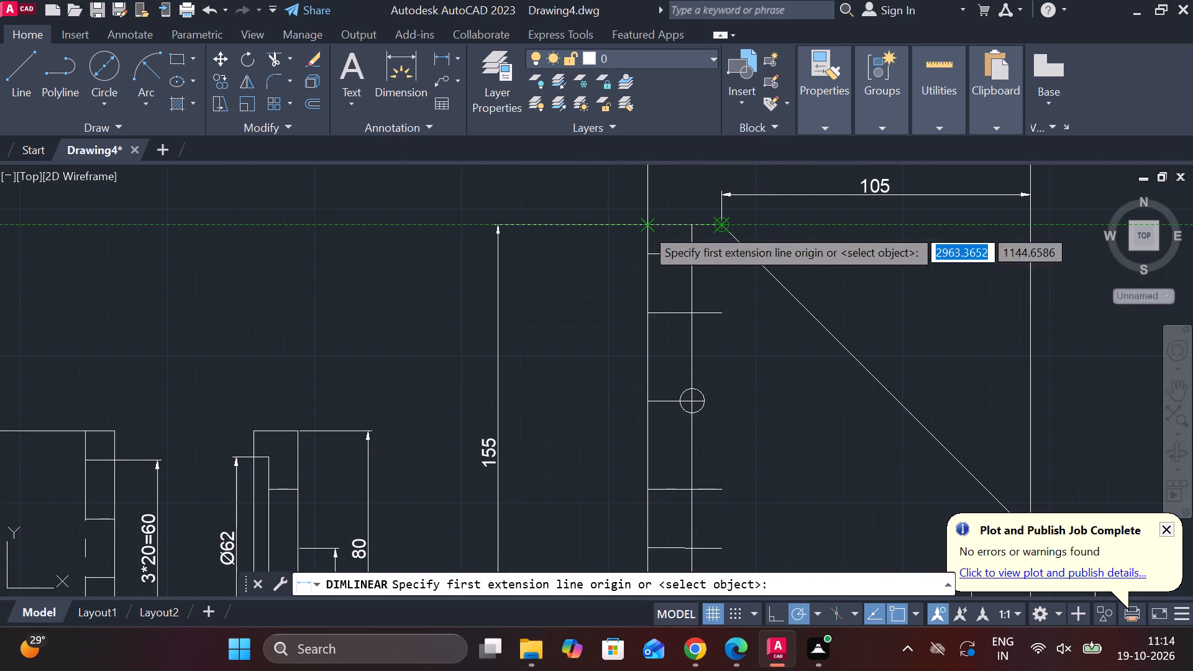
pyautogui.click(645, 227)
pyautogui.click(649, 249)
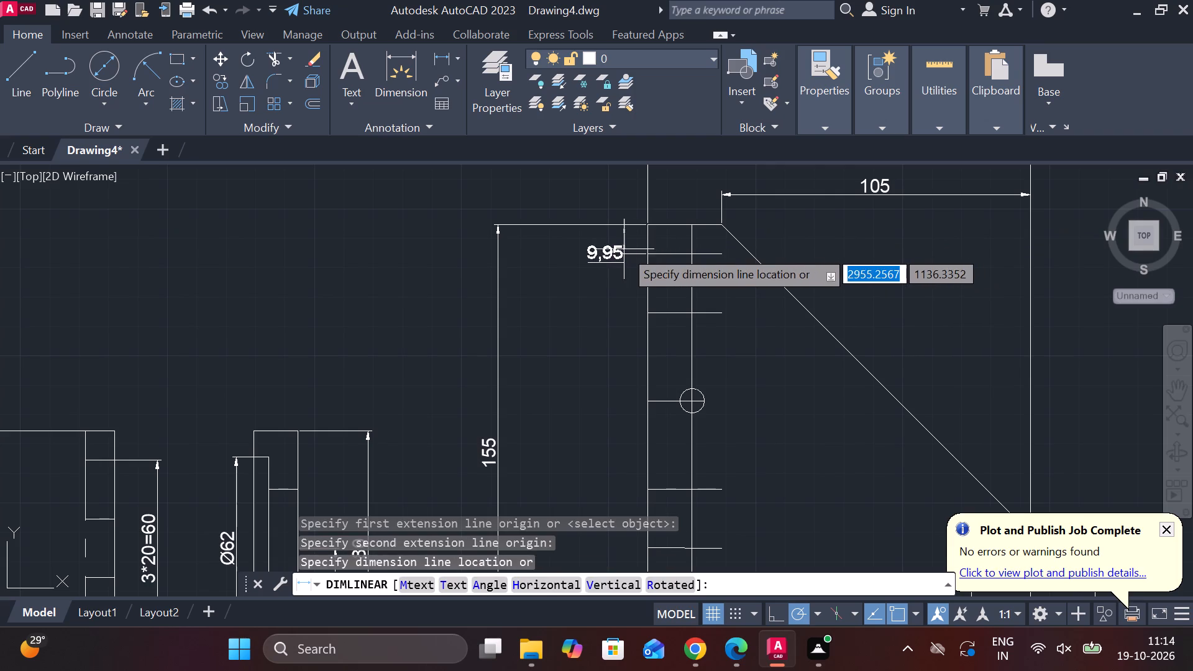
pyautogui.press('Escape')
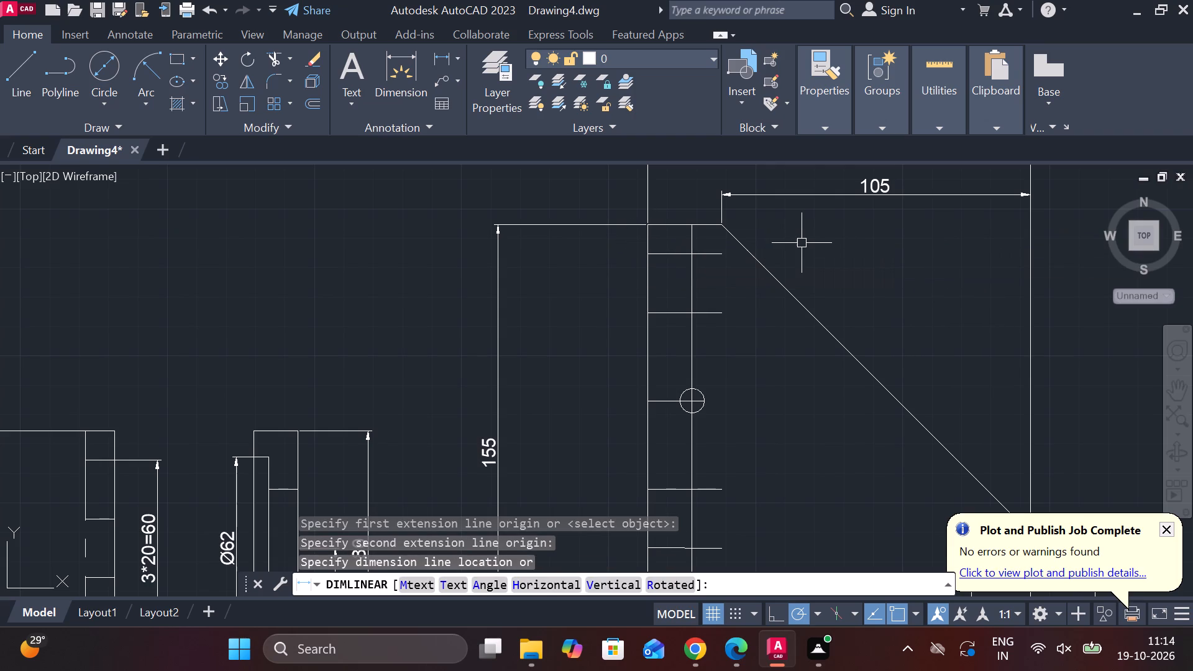
# Add a vertical linear dimension from the plate's top edge to the uppermost slot line, picked on the inner vertical line and placed left of the plate.
pyautogui.click(442, 59)
pyautogui.scroll(2, 687, 249)
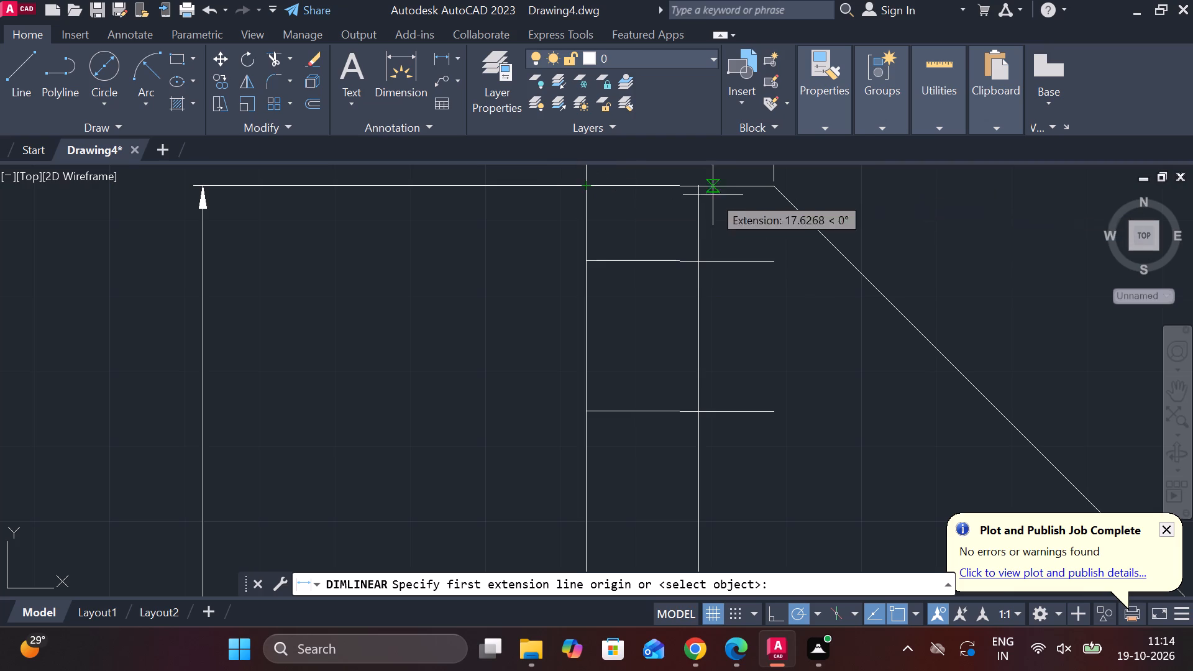
pyautogui.click(695, 188)
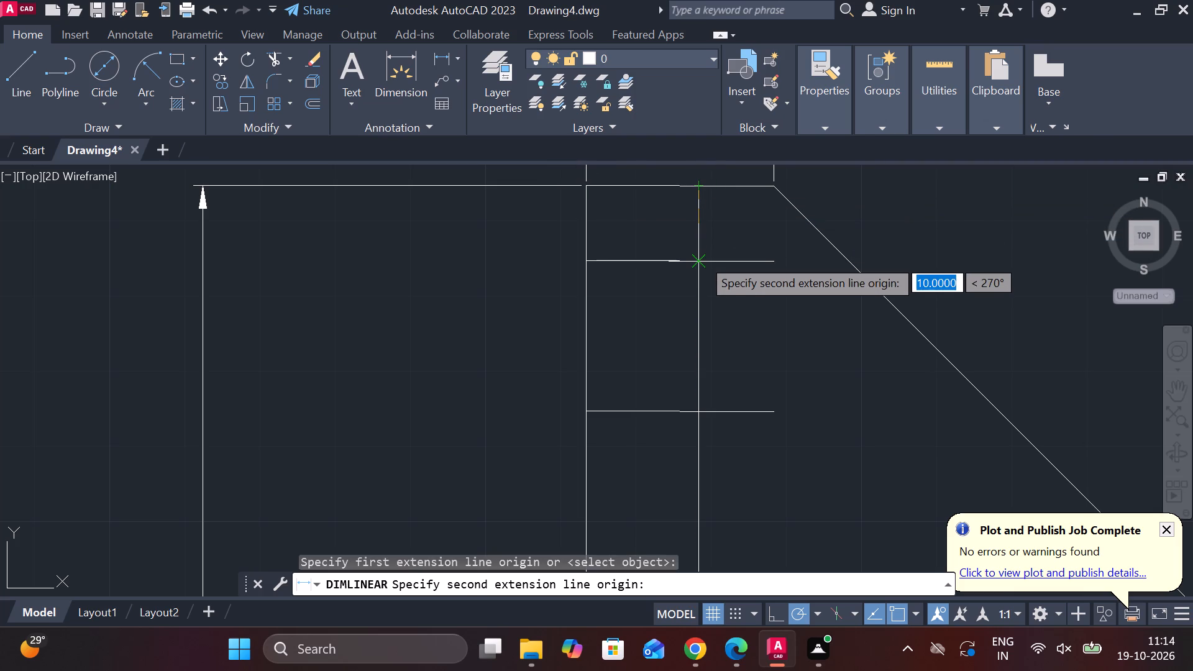
pyautogui.click(702, 258)
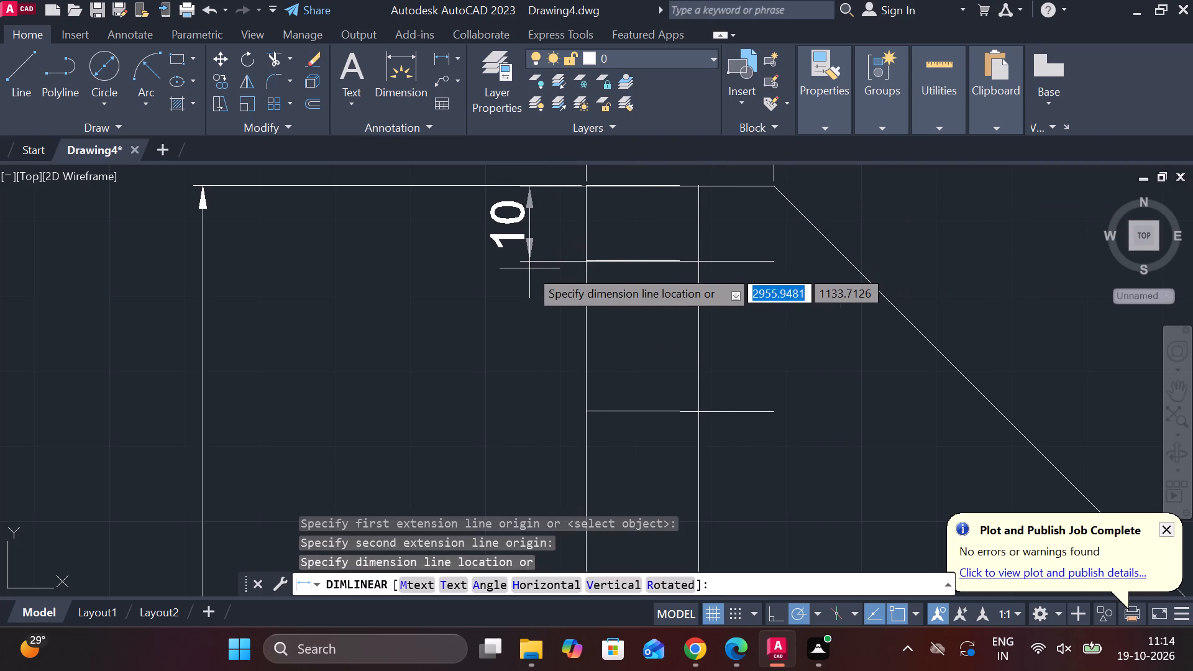
pyautogui.click(476, 269)
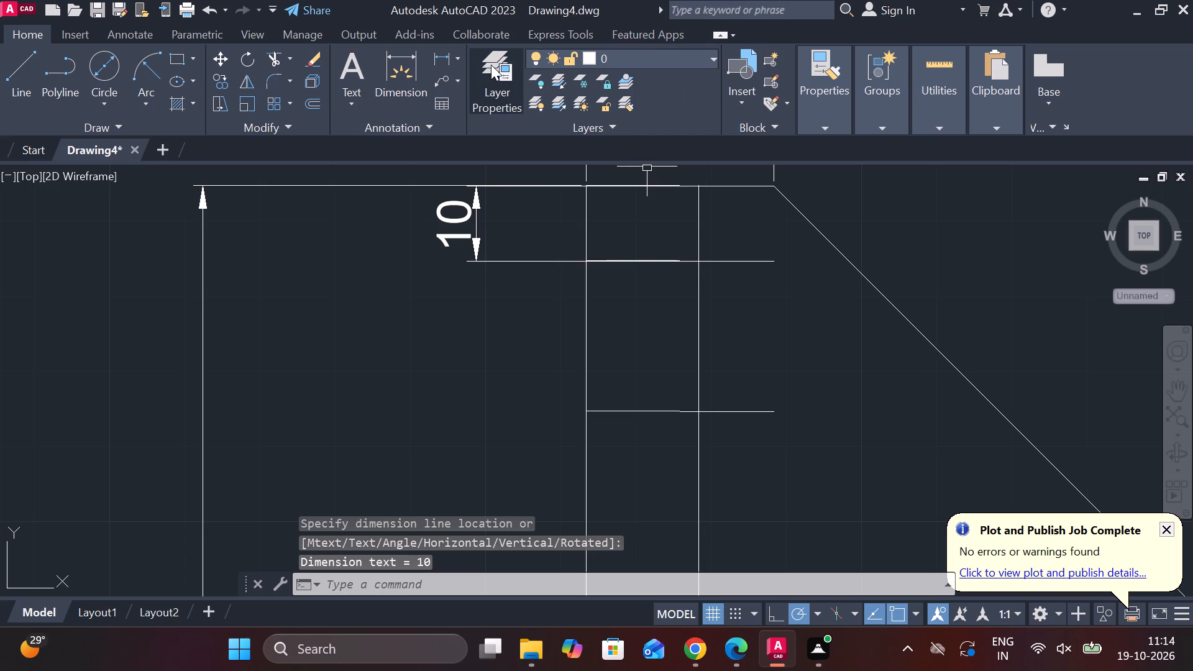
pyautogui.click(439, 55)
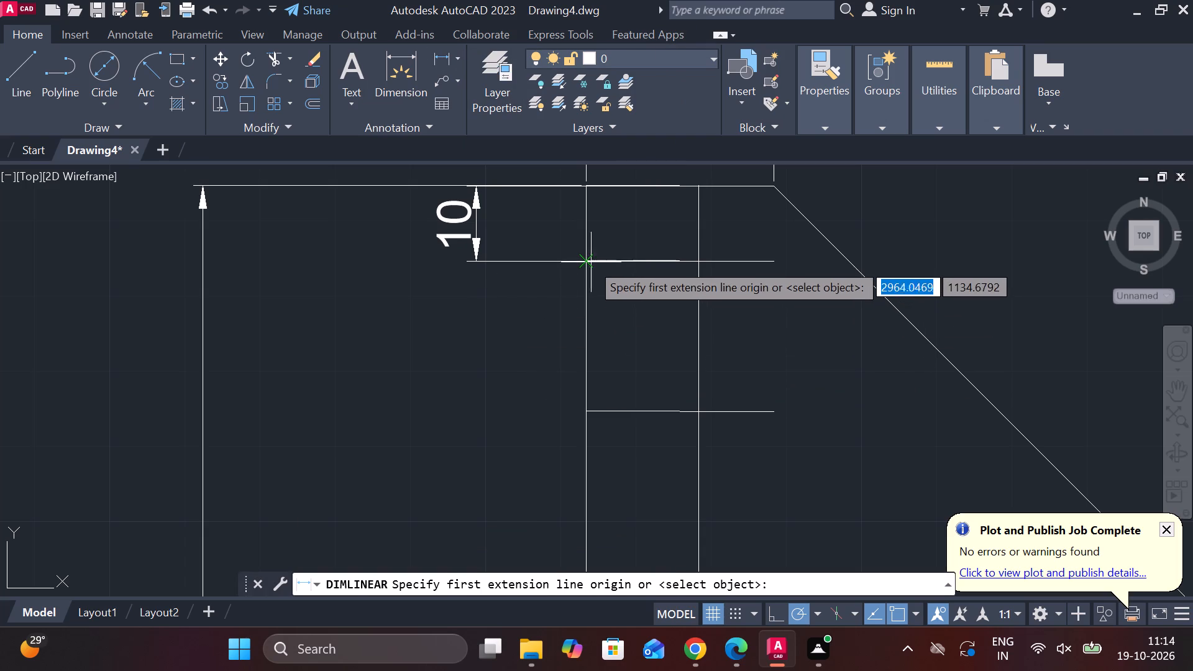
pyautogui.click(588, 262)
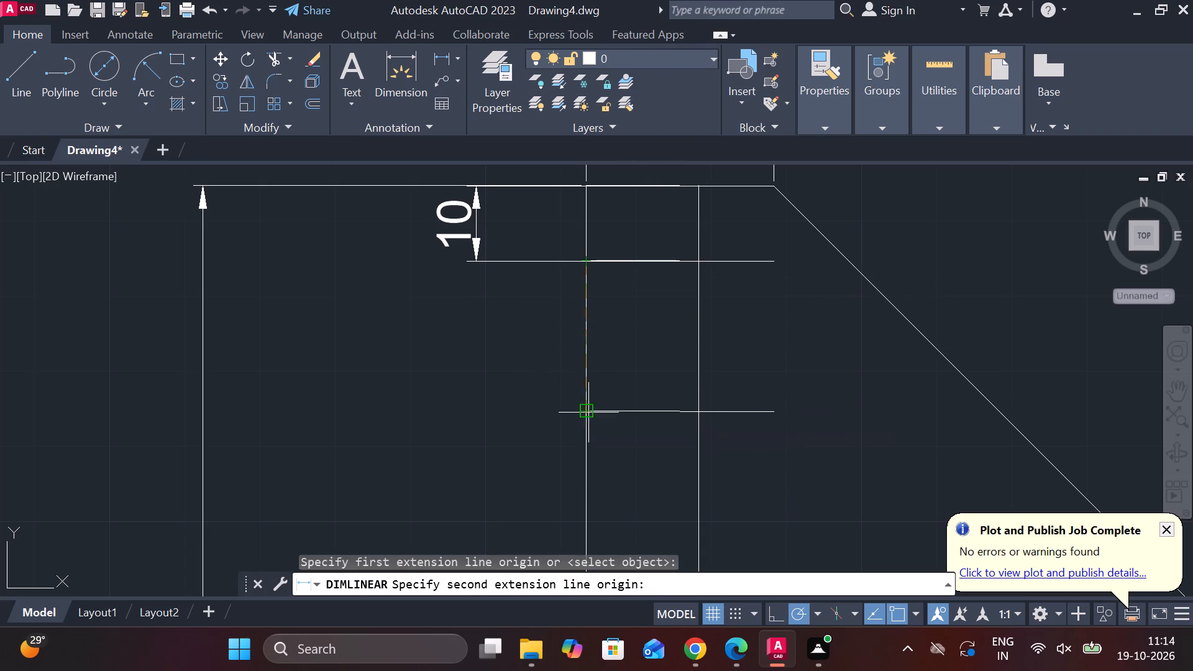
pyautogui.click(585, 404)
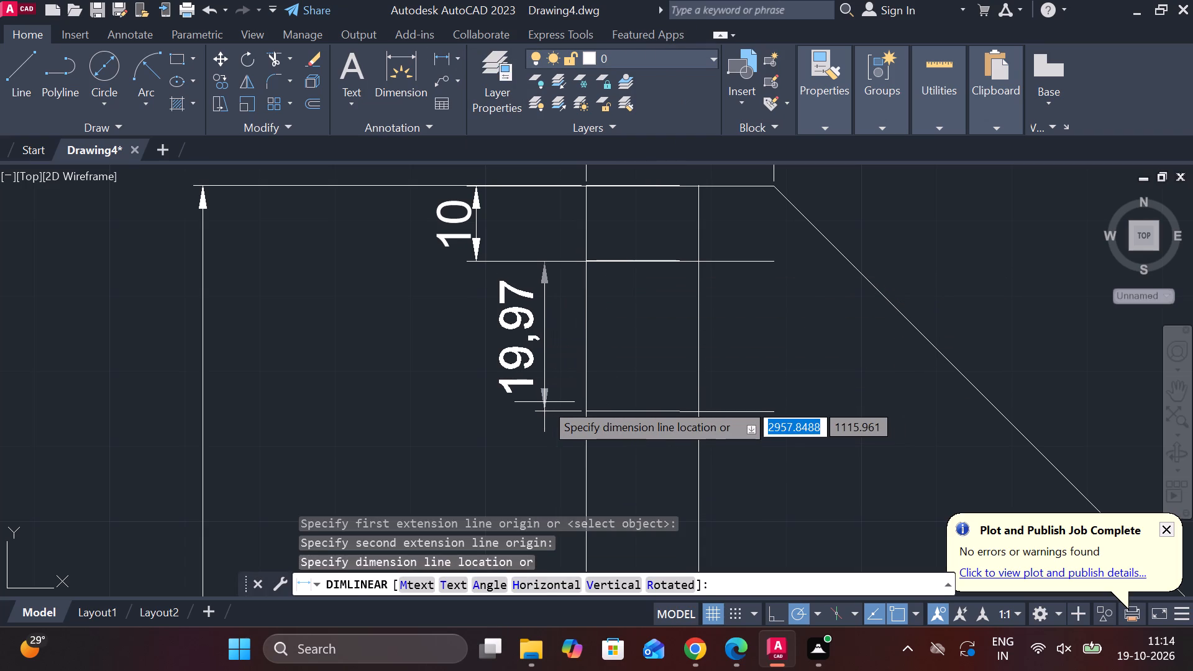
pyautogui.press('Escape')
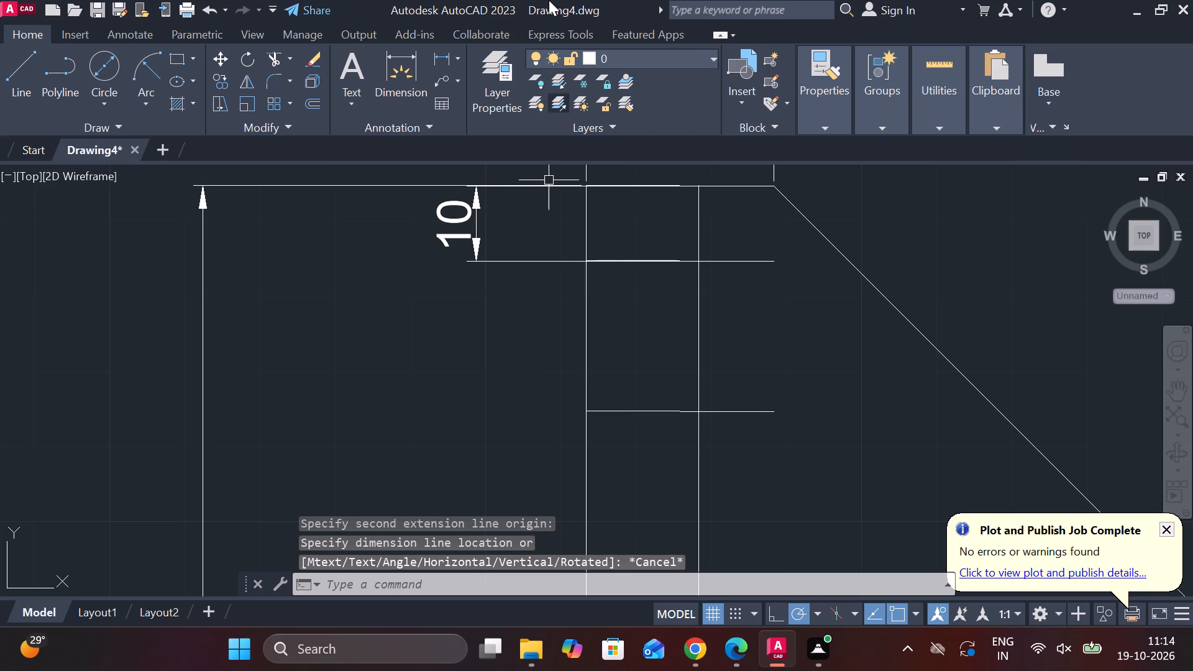
# Add a vertical linear dimension between the two uppermost slot lines, placed left of the plate in line with the 10 dimension.
pyautogui.click(436, 55)
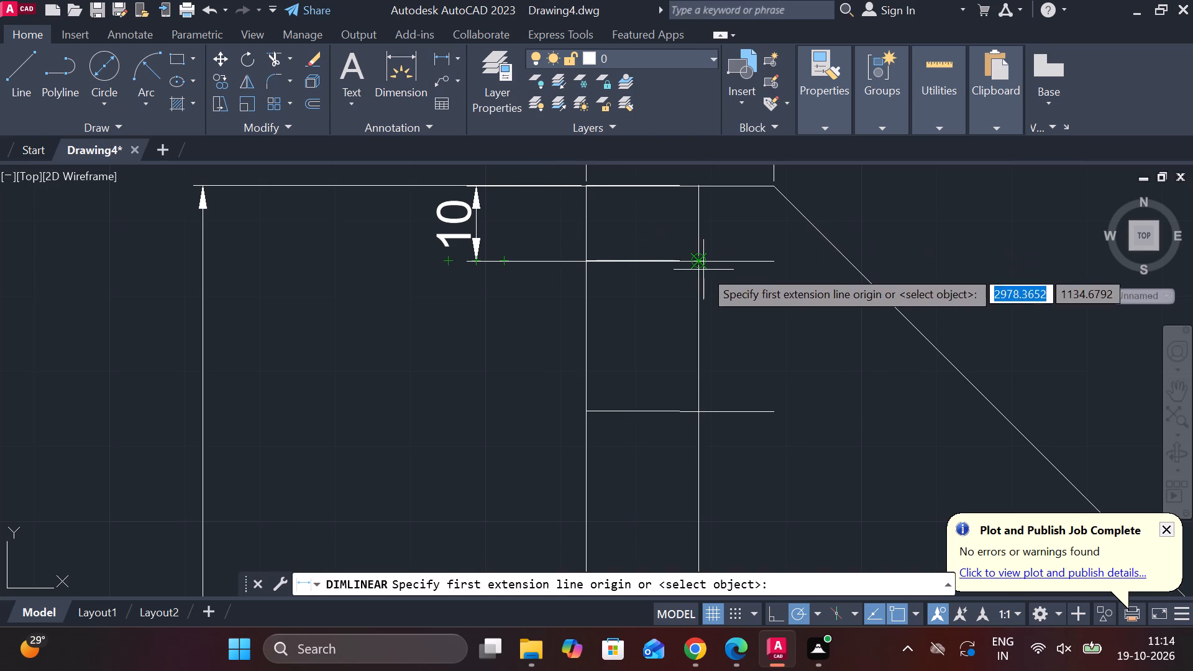
pyautogui.click(702, 258)
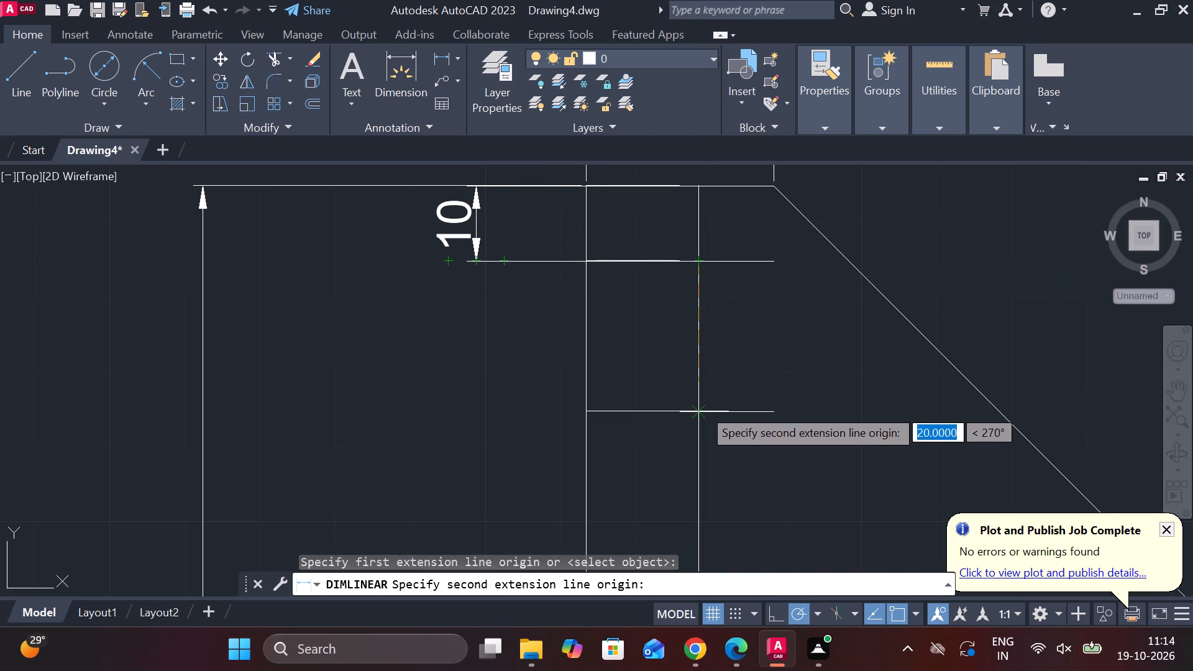
pyautogui.click(702, 413)
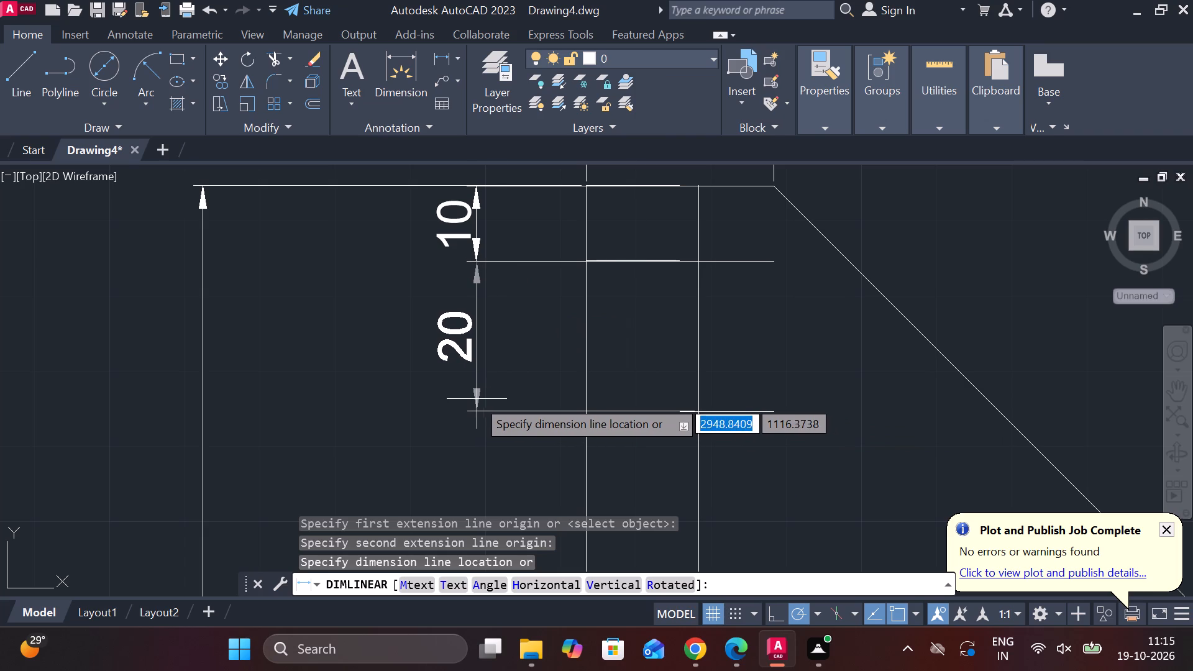
pyautogui.scroll(3, 477, 399)
pyautogui.scroll(-3, 477, 399)
pyautogui.scroll(1, 477, 399)
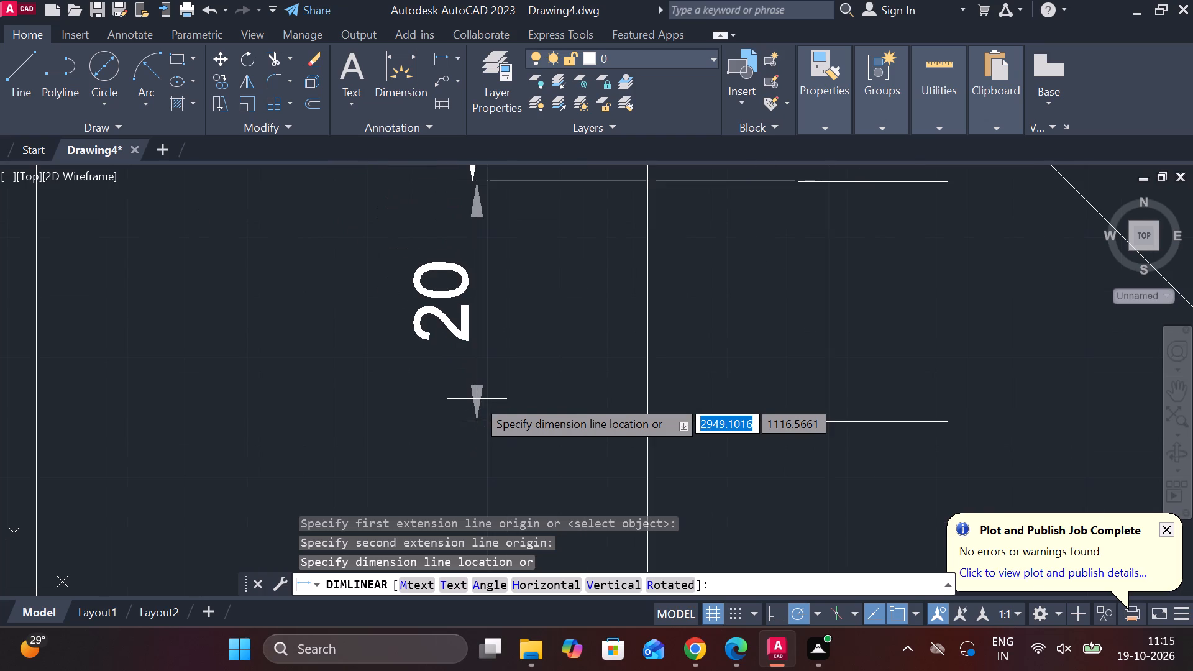
pyautogui.click(472, 401)
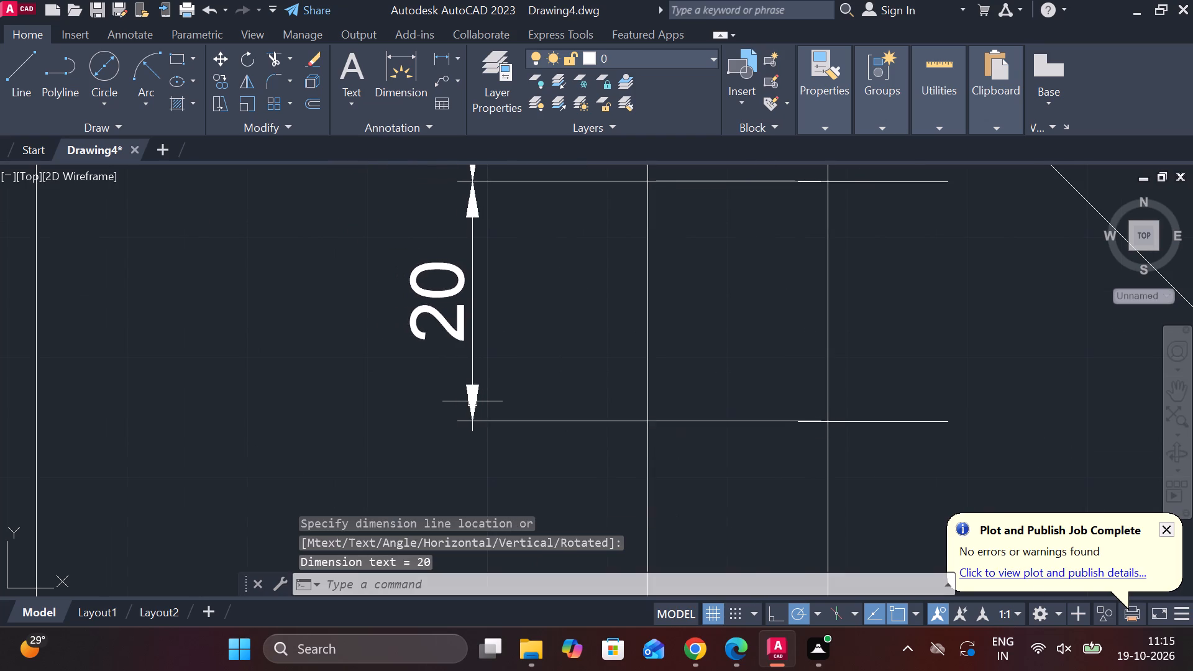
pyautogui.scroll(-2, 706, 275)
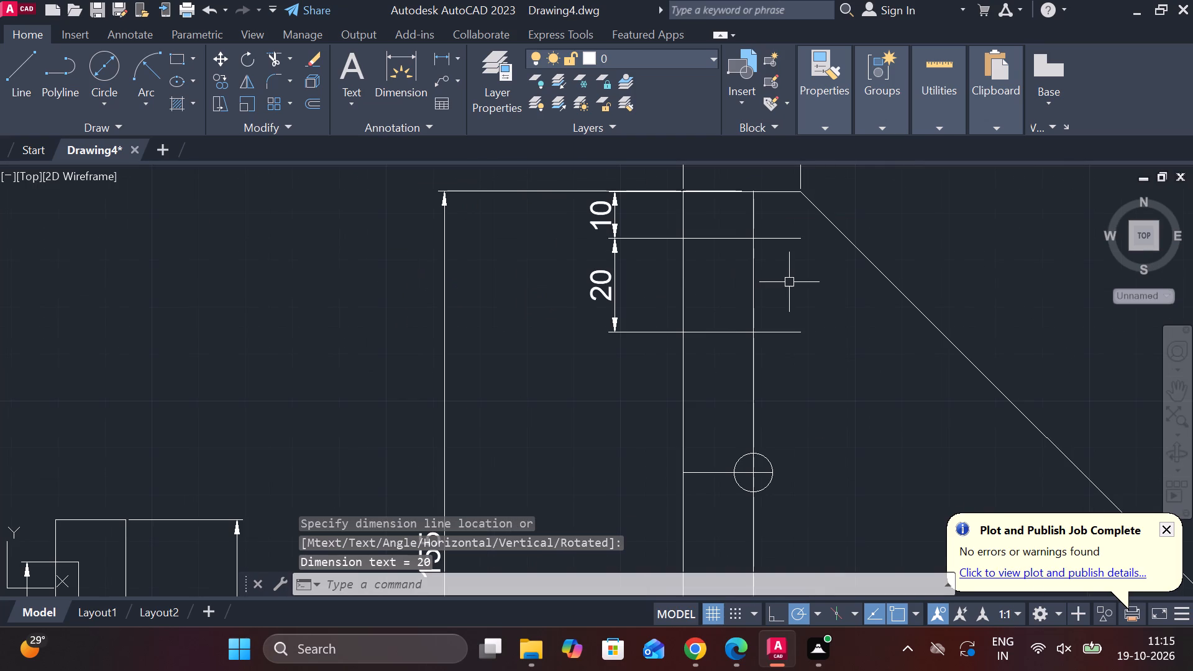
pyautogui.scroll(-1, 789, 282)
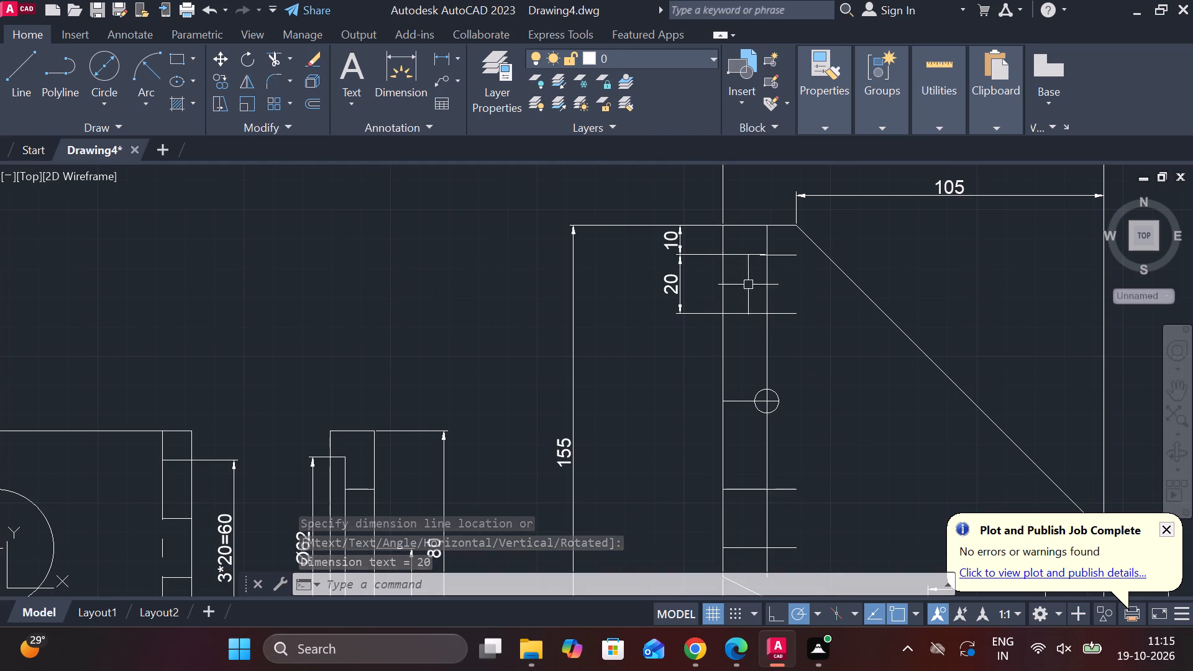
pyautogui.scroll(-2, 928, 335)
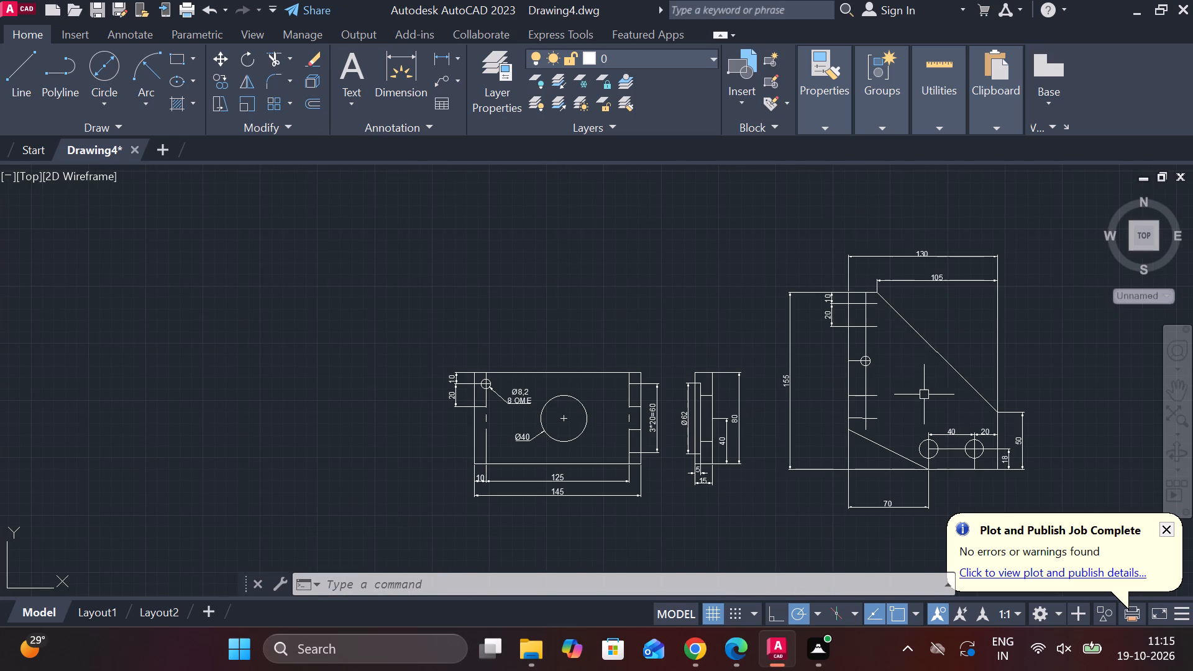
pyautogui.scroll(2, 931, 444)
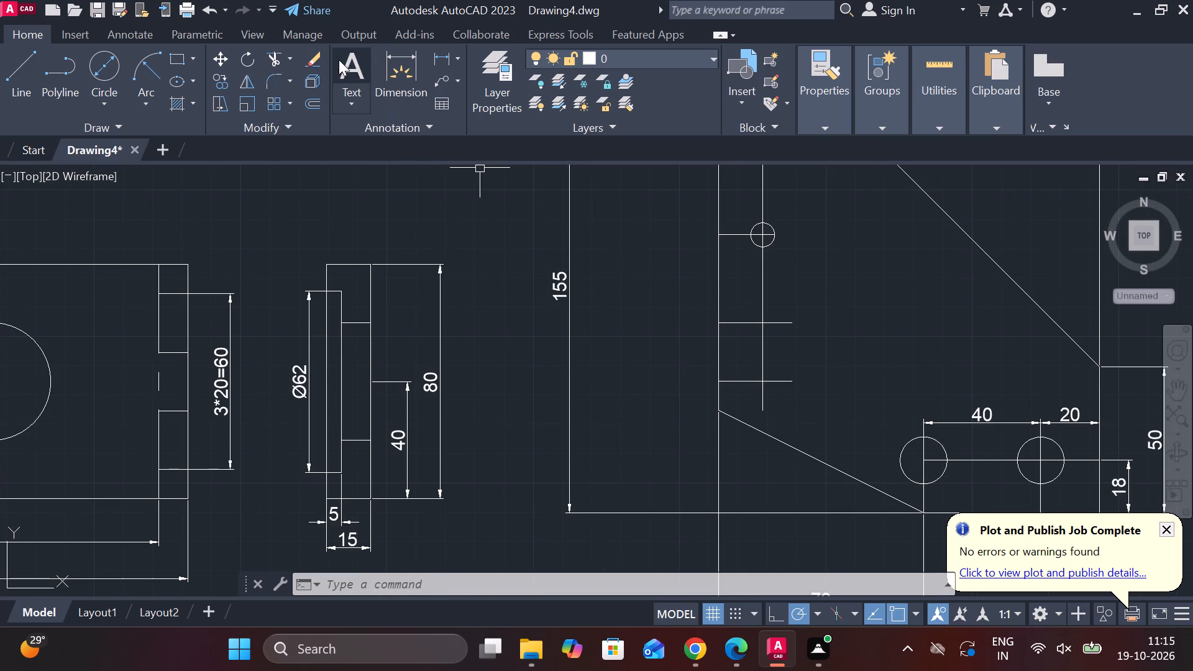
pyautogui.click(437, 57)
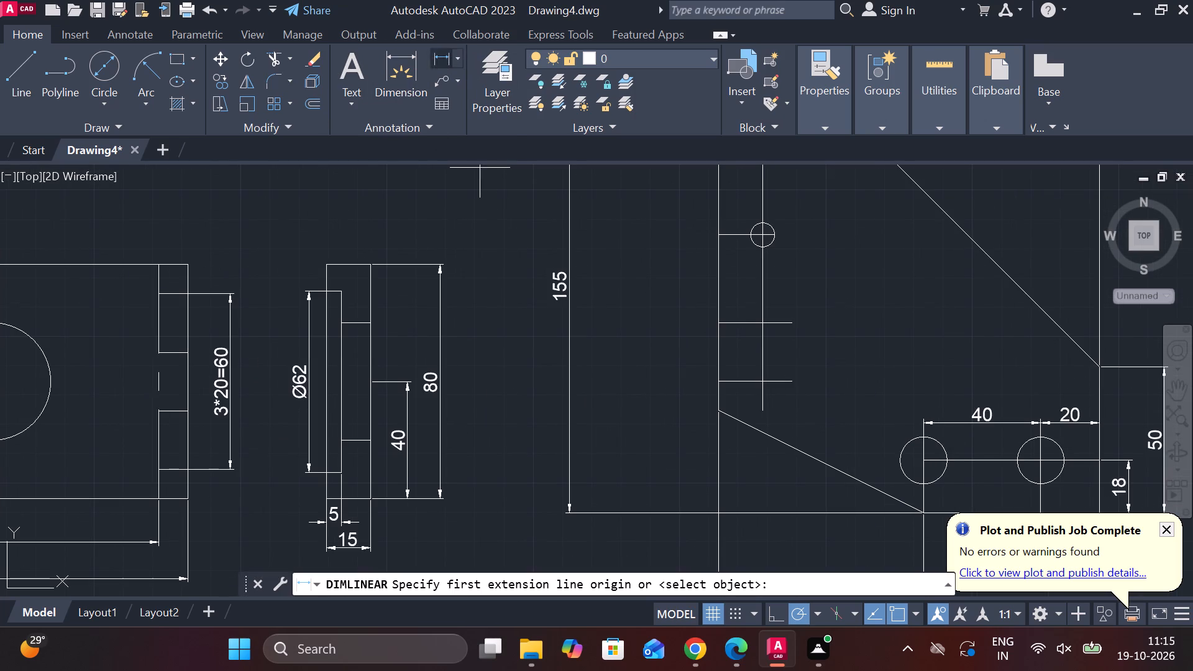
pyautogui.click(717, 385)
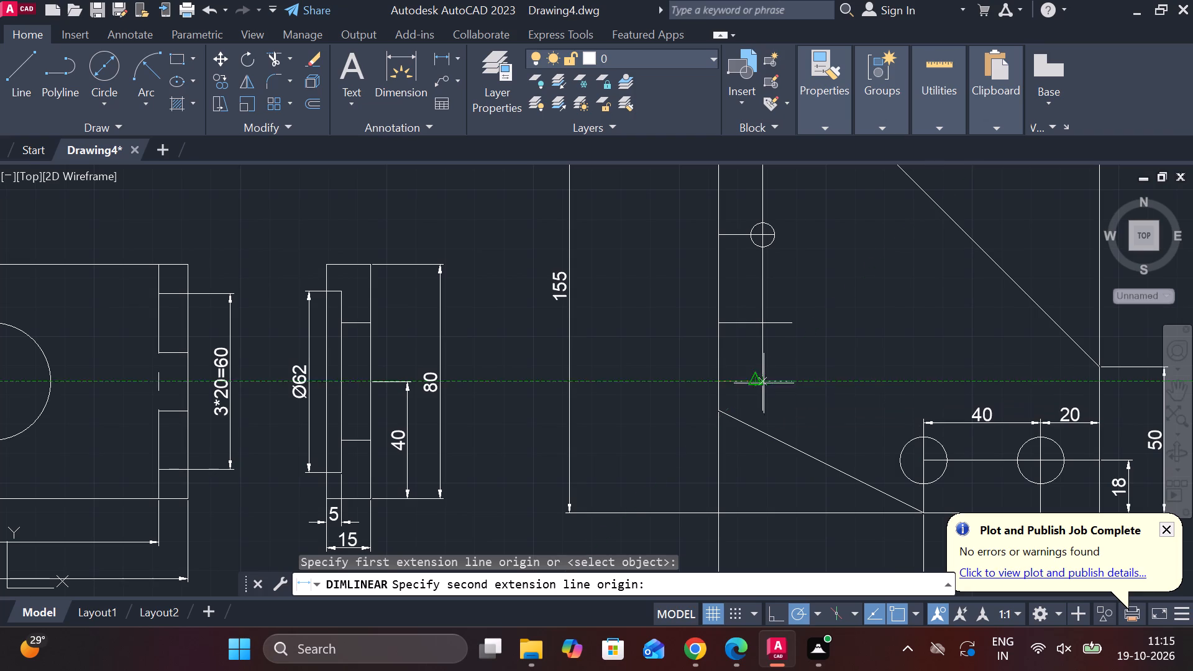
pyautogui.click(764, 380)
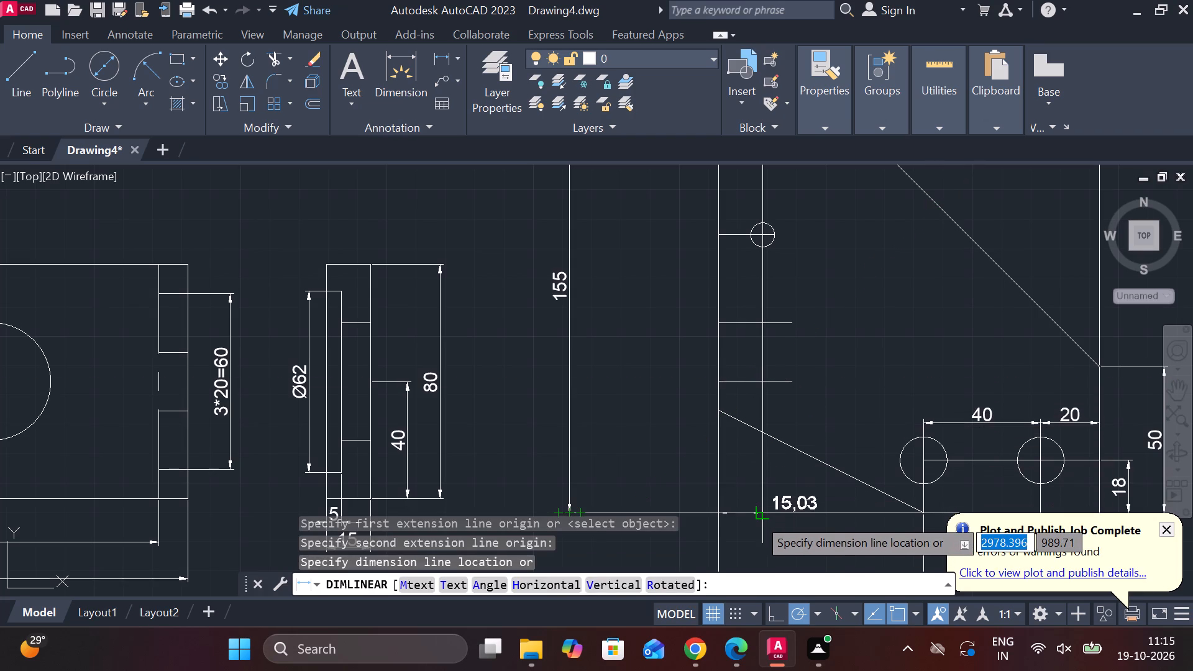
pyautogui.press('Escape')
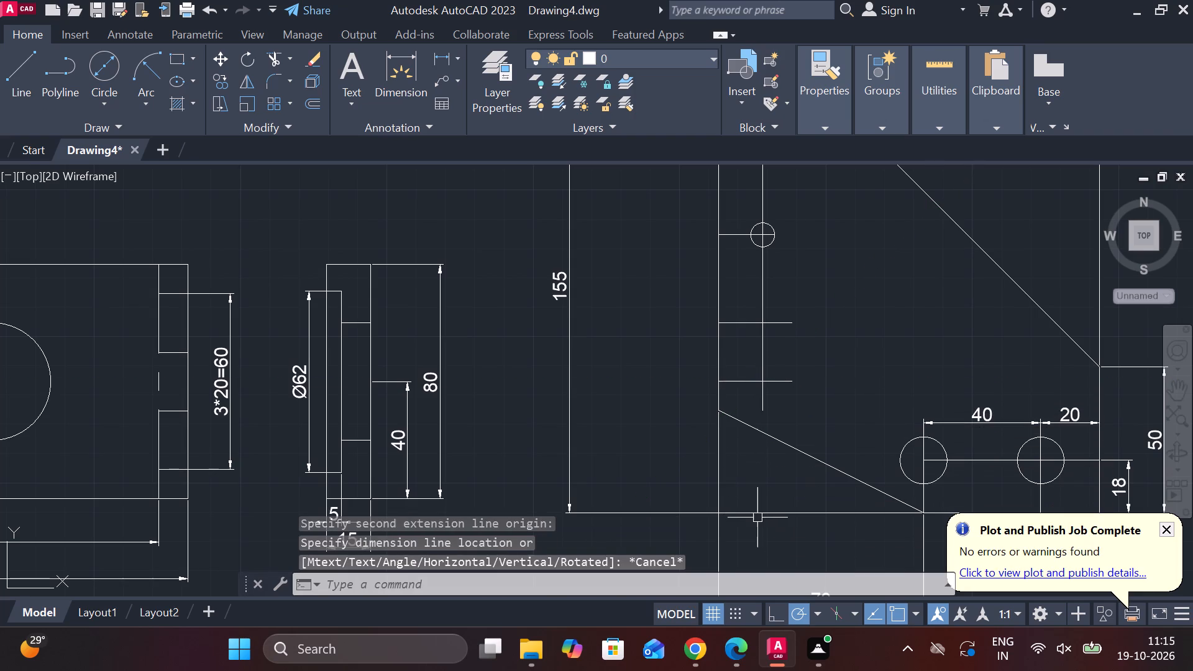
# Add a horizontal linear dimension from the plate's left edge to the inner vertical line, placed between the two lowest slot lines.
pyautogui.scroll(3, 833, 395)
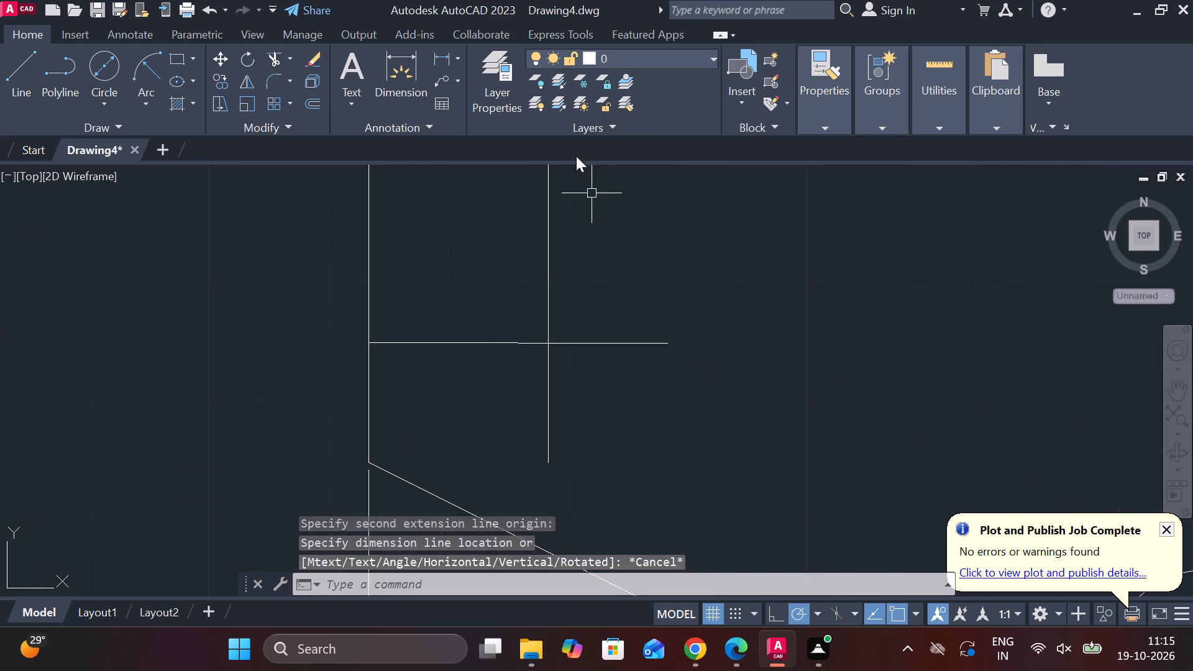
pyautogui.click(446, 51)
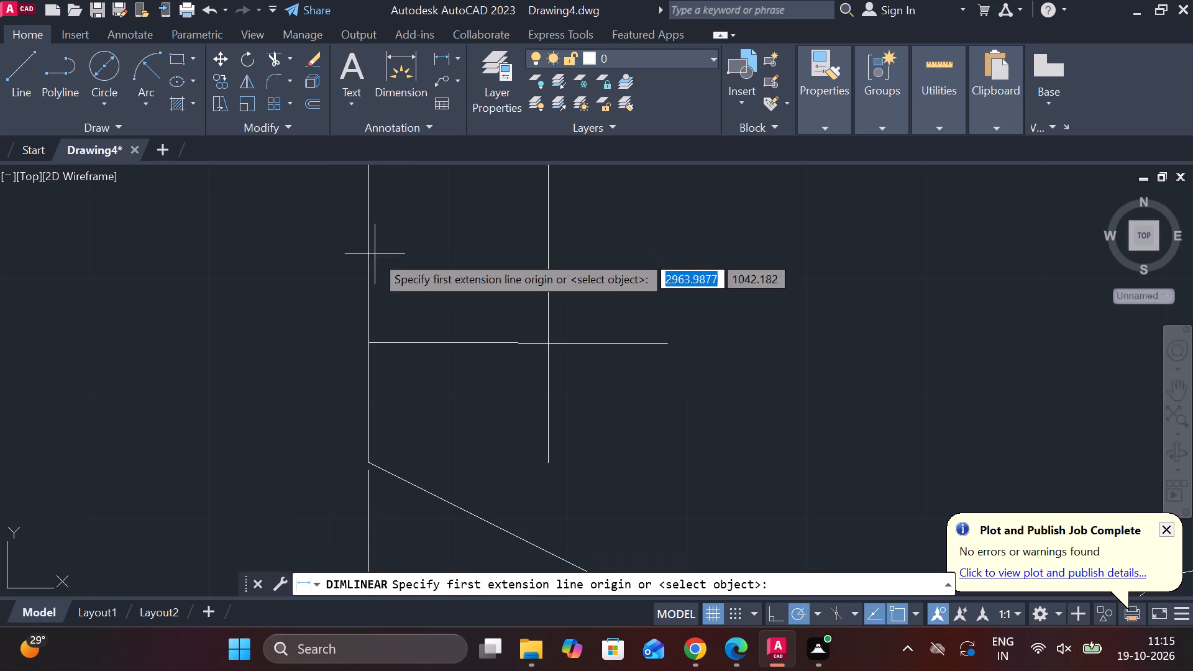
pyautogui.click(367, 342)
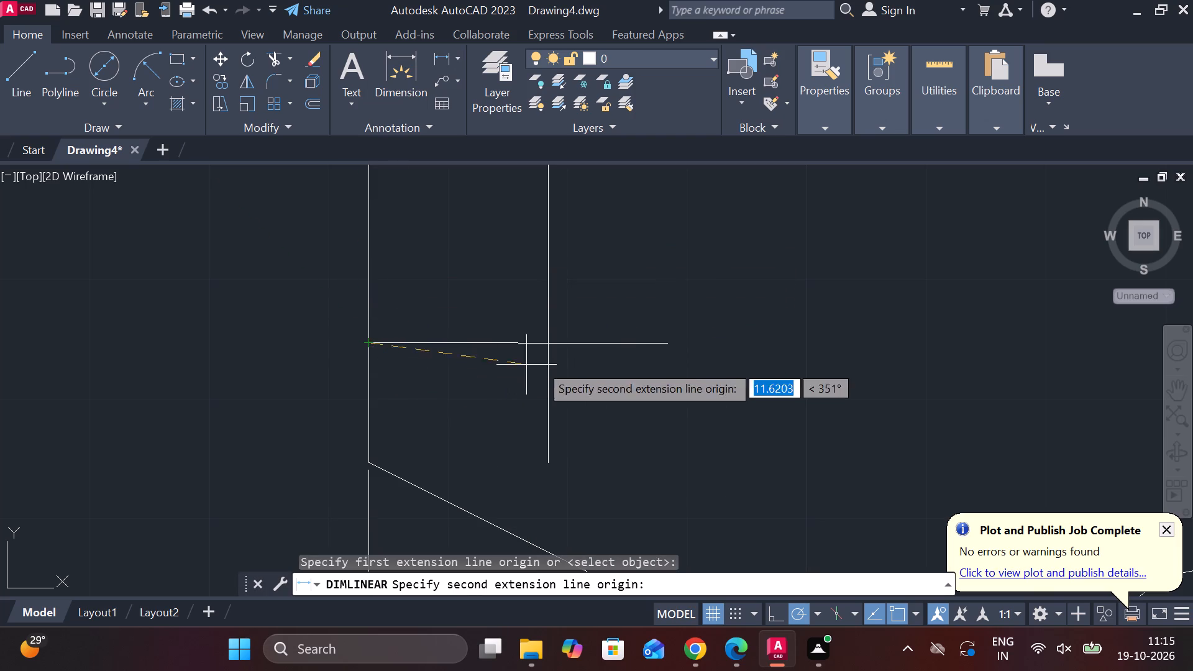
pyautogui.click(546, 342)
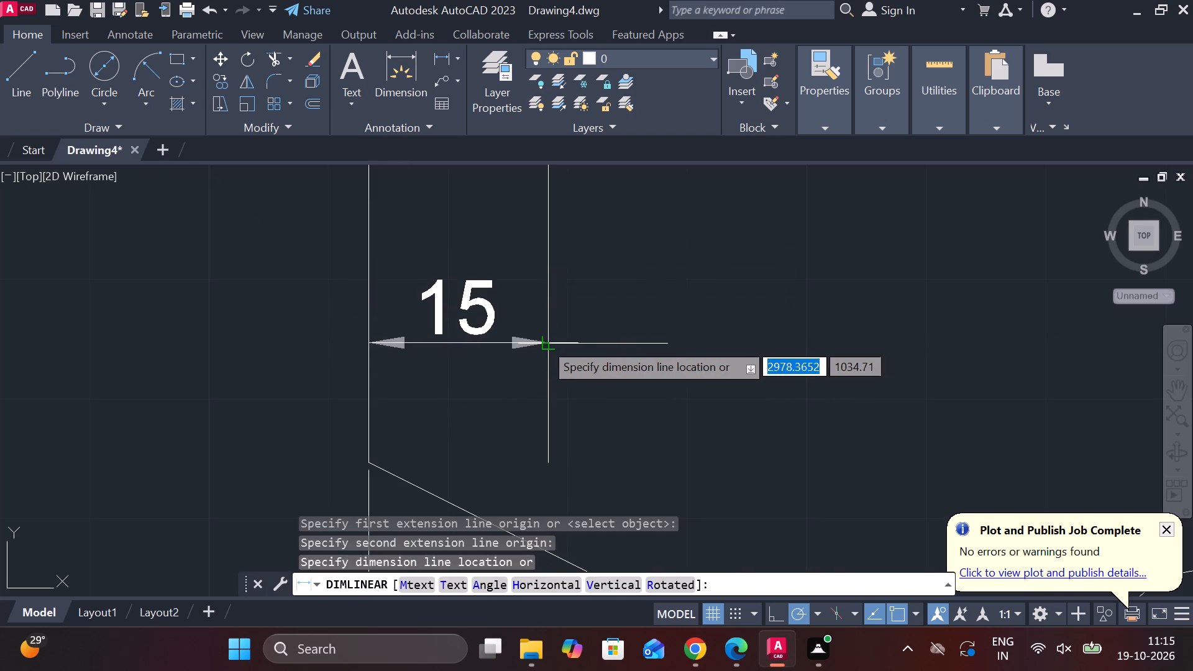
pyautogui.scroll(-2, 462, 487)
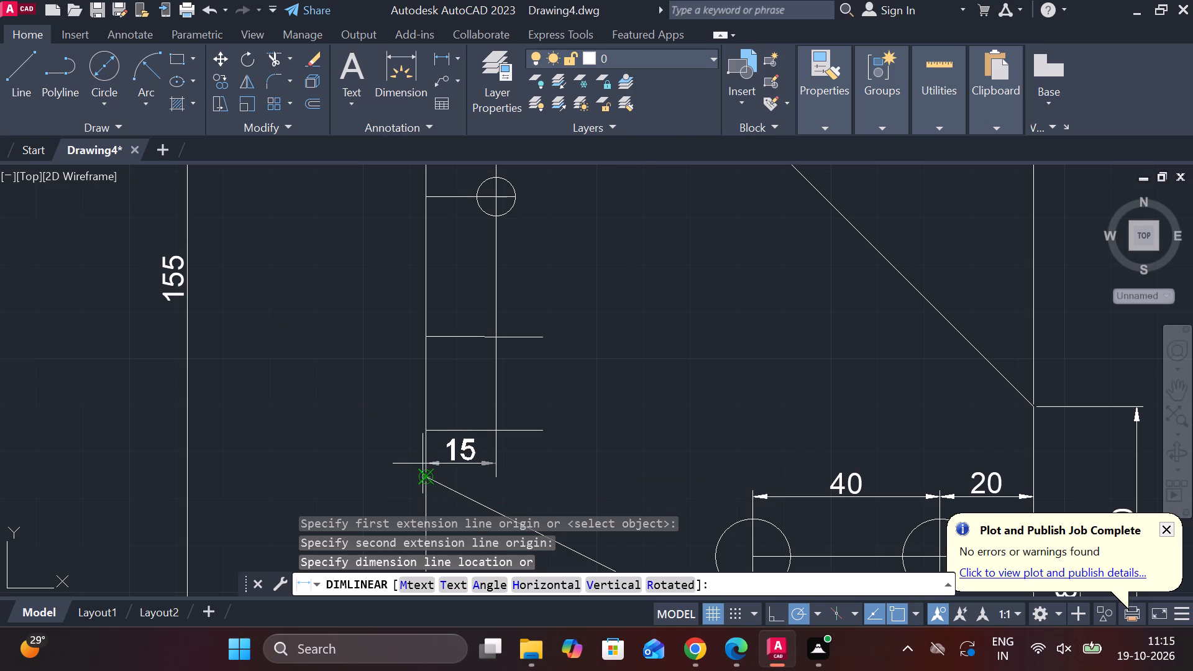
pyautogui.scroll(-3, 627, 422)
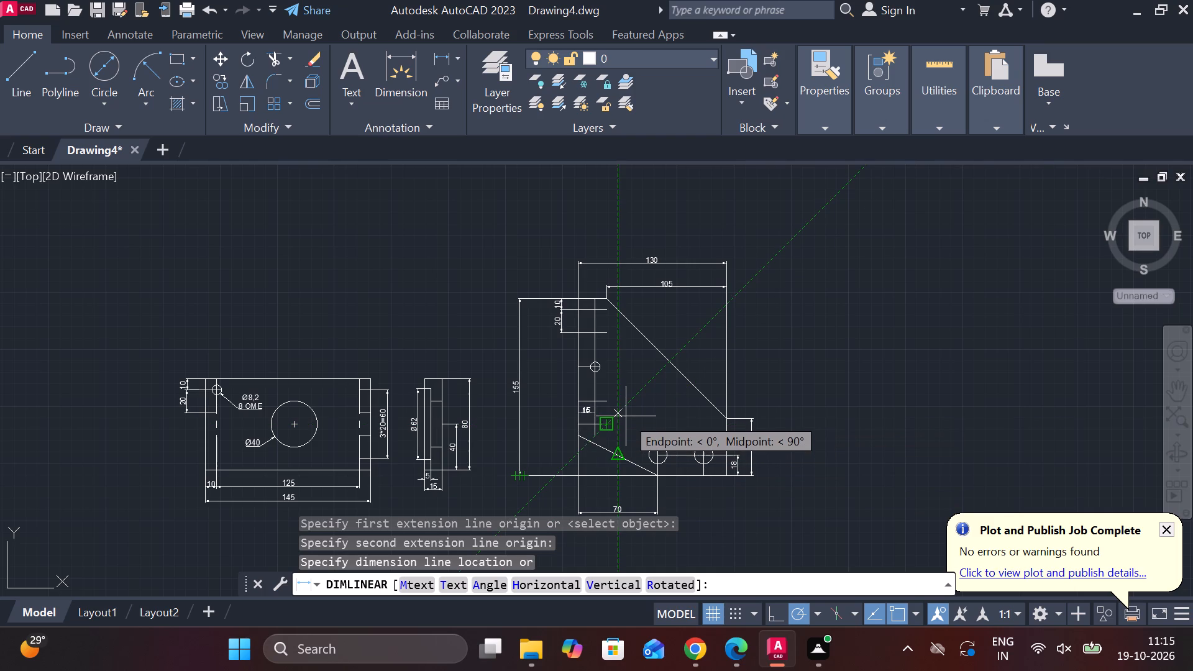
pyautogui.click(626, 416)
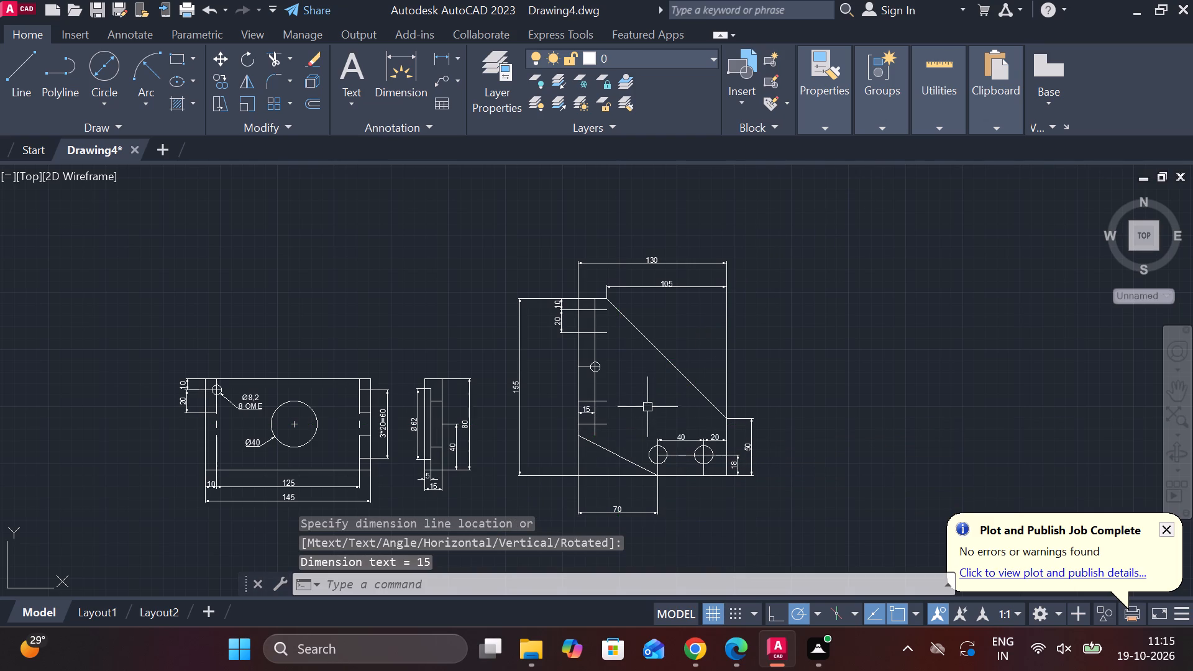
# Trim the four slot lines' overhangs past the inner vertical line, and that line's end below the lowest slot line.
pyautogui.scroll(-2, 644, 390)
pyautogui.scroll(4, 644, 434)
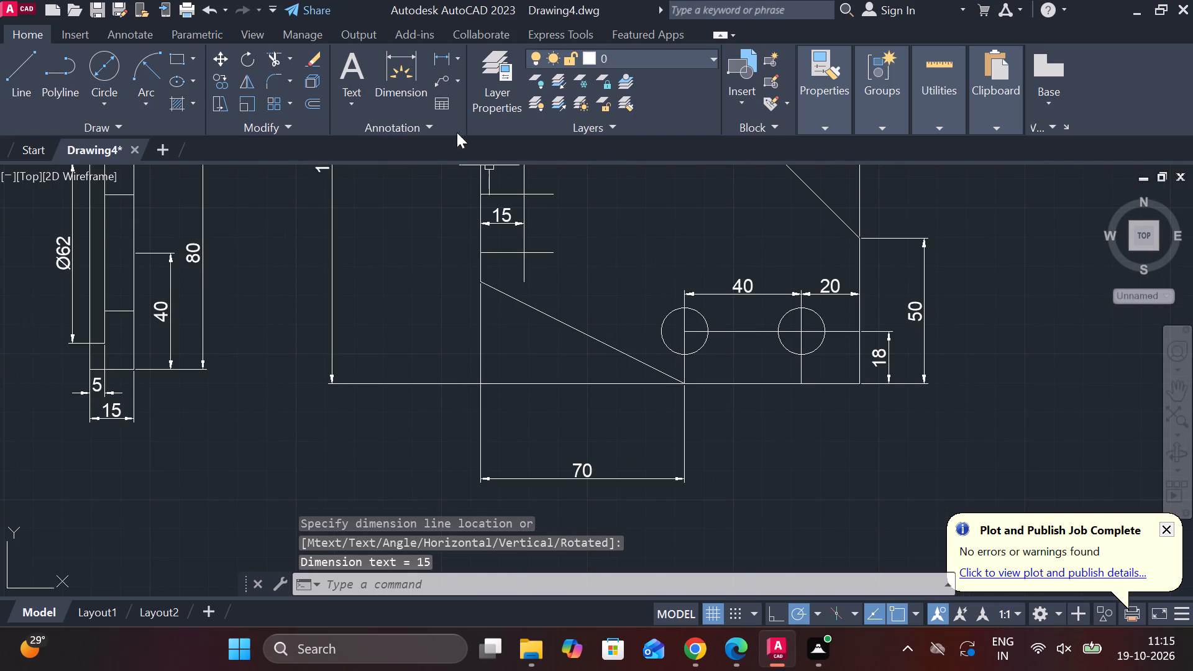
pyautogui.click(273, 53)
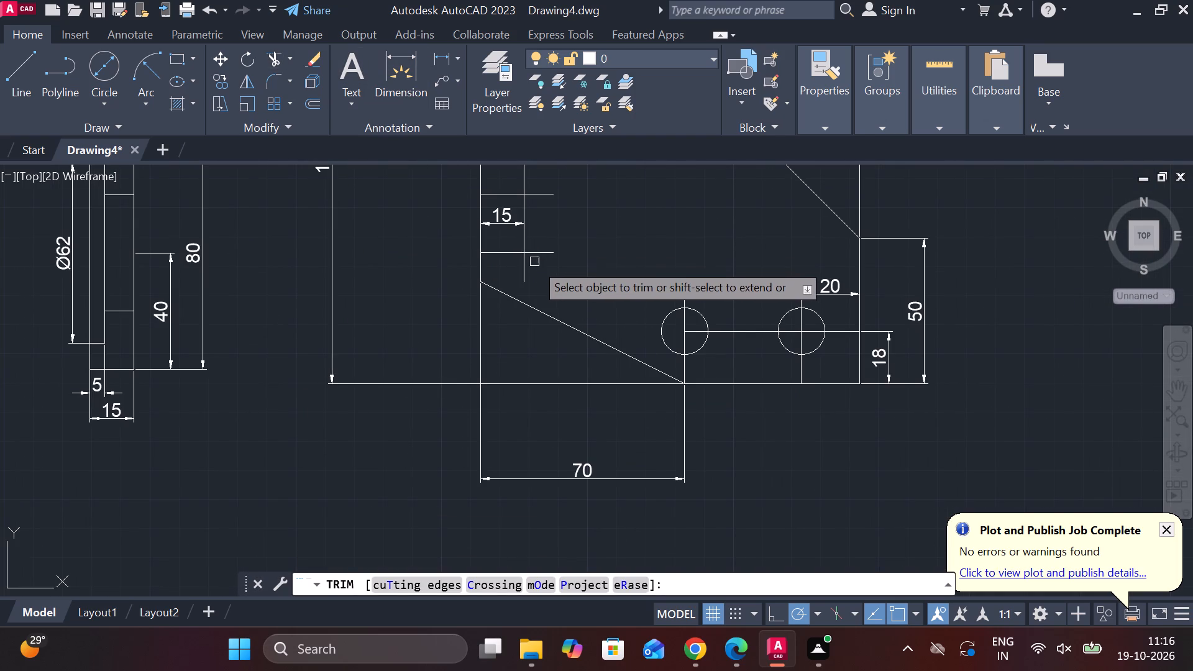
pyautogui.click(521, 278)
pyautogui.click(554, 255)
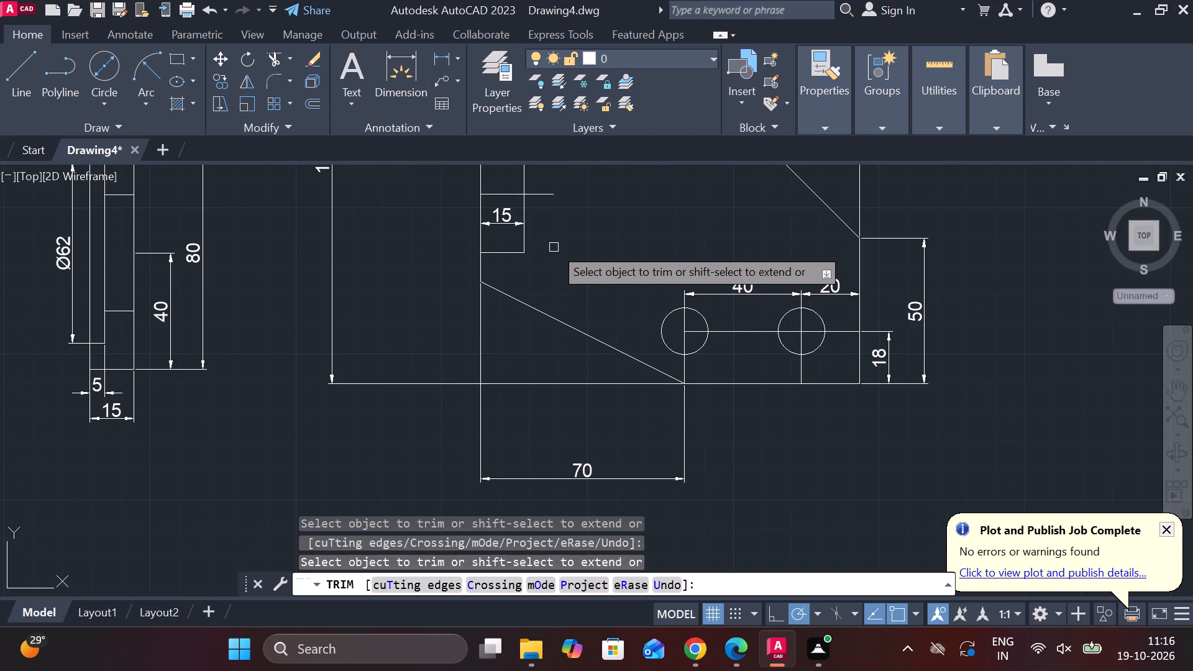
pyautogui.click(544, 193)
pyautogui.scroll(-2, 544, 193)
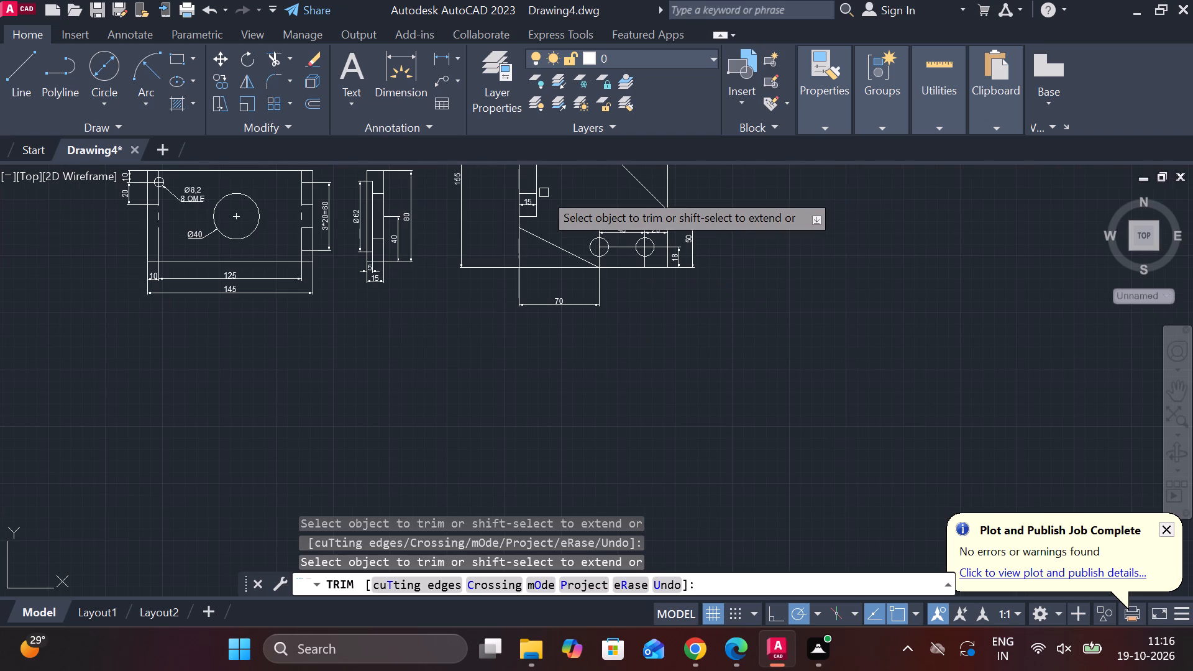
pyautogui.scroll(-2, 631, 296)
pyautogui.scroll(2, 611, 220)
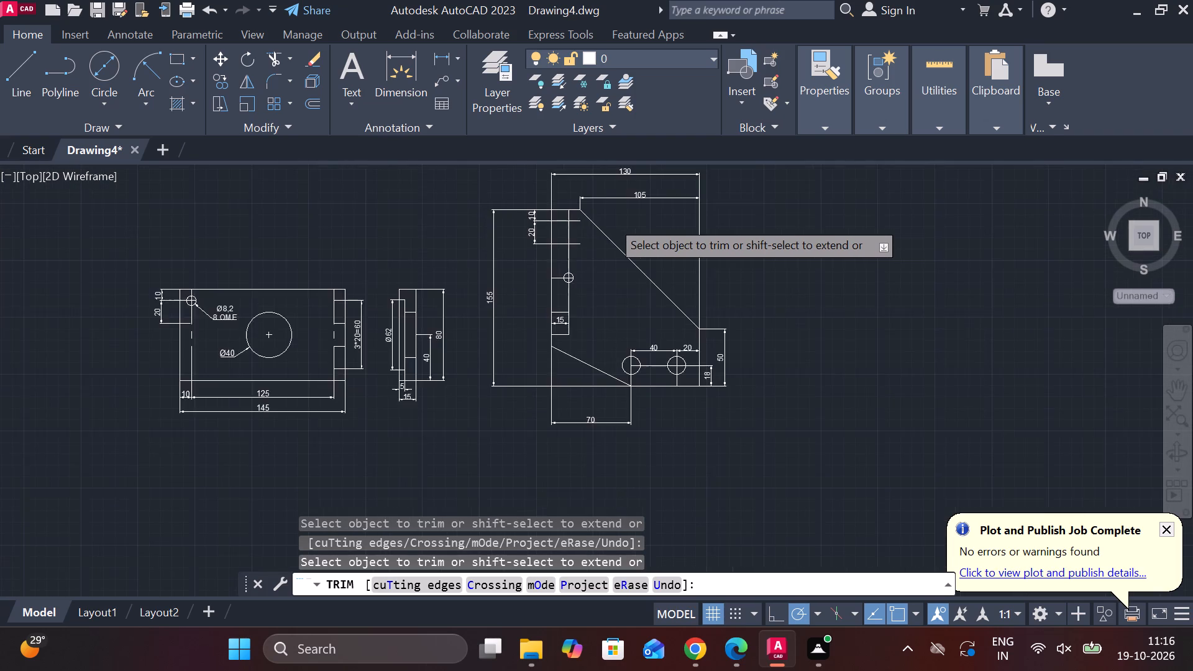
pyautogui.scroll(1, 611, 220)
pyautogui.click(562, 222)
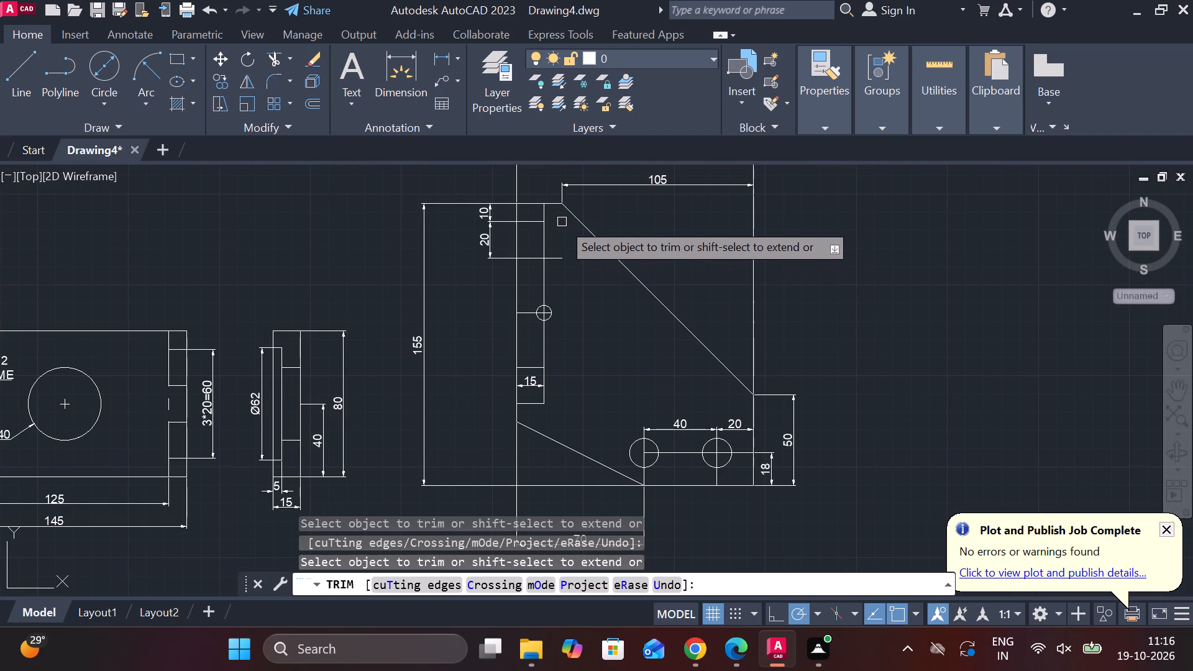
pyautogui.click(559, 259)
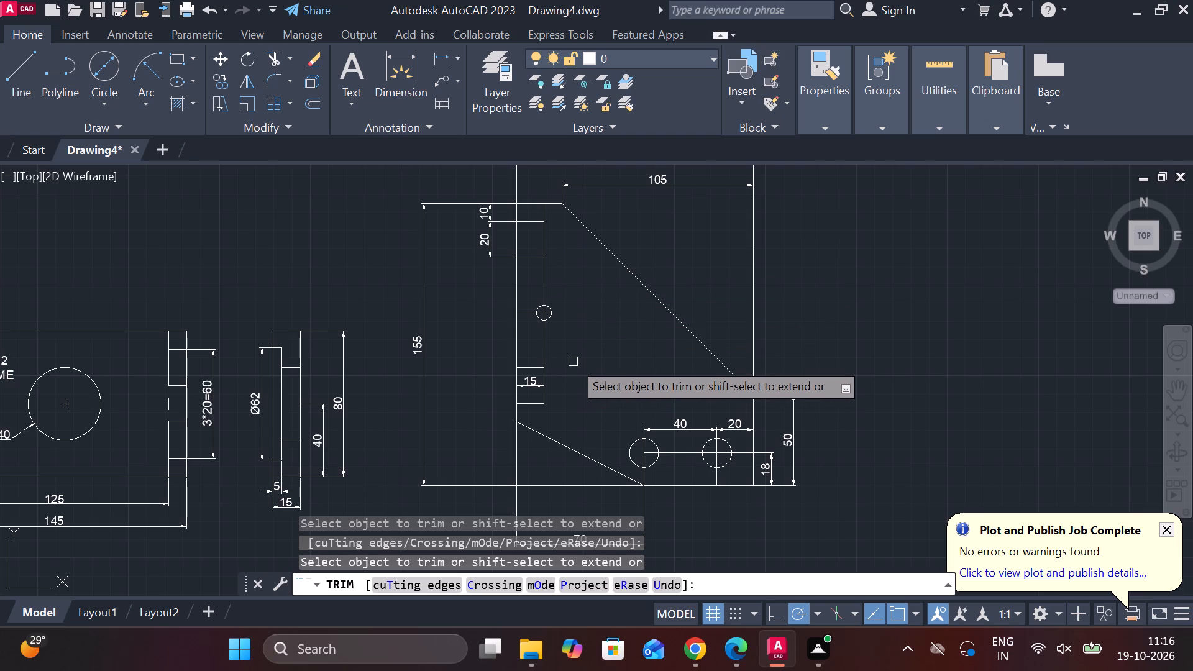
# Add a diameter dimension to the left one of the two bottom holes, placed up and to the left of it.
pyautogui.scroll(-1, 568, 355)
pyautogui.scroll(1, 697, 463)
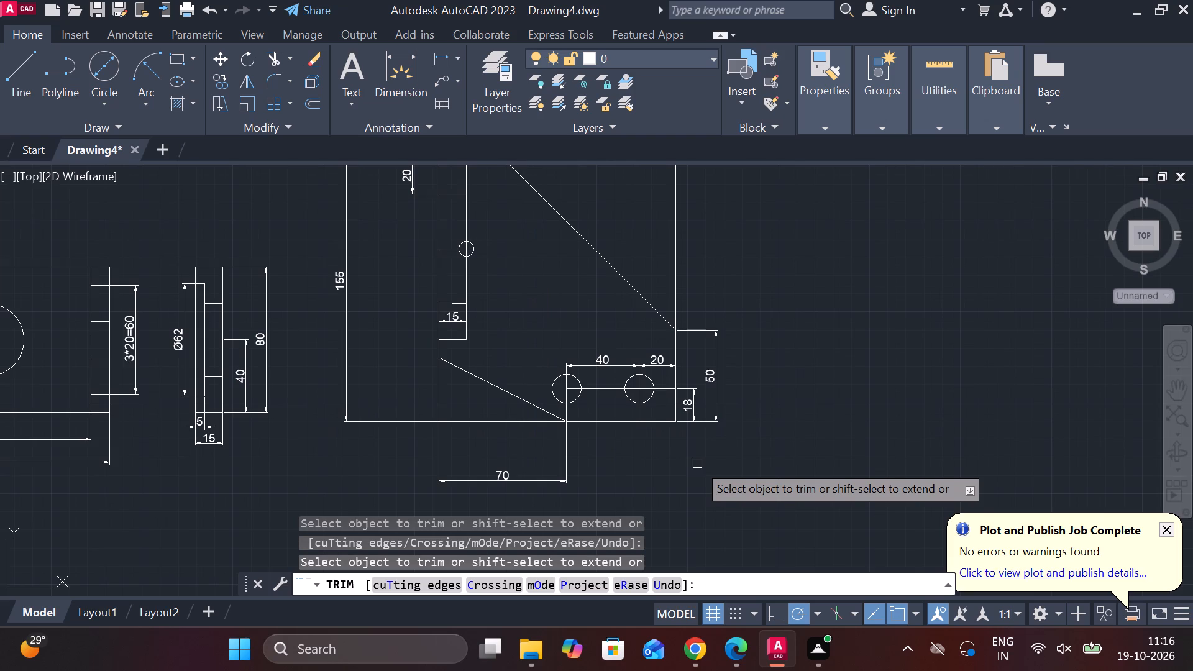
pyautogui.click(462, 54)
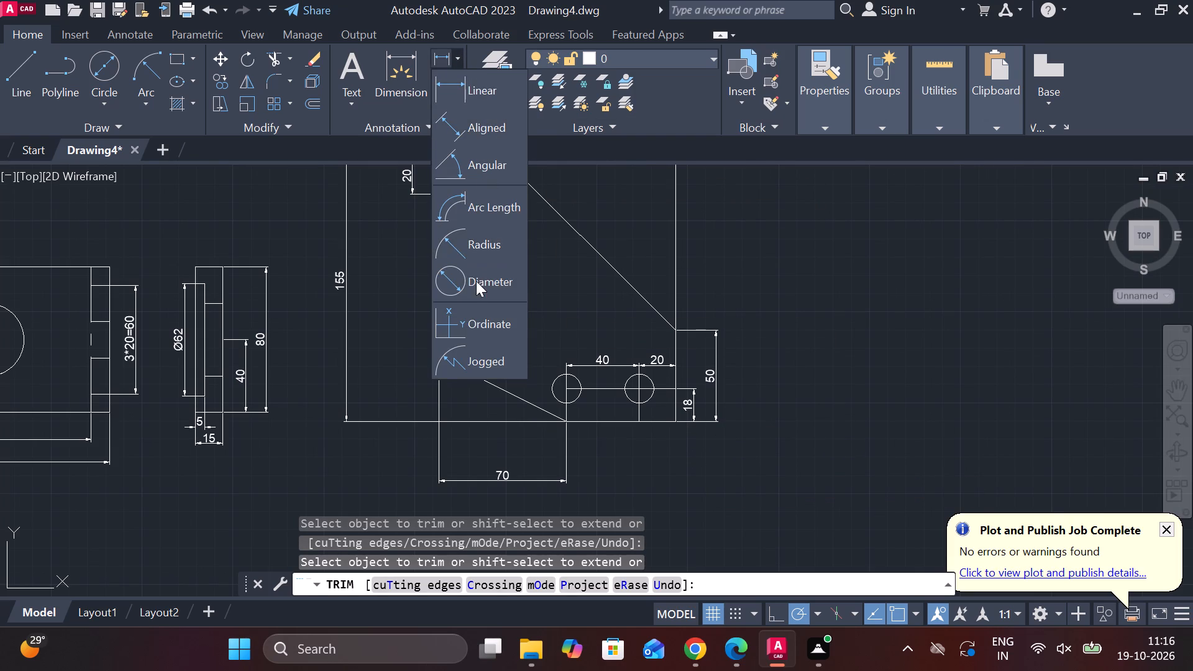
pyautogui.click(476, 281)
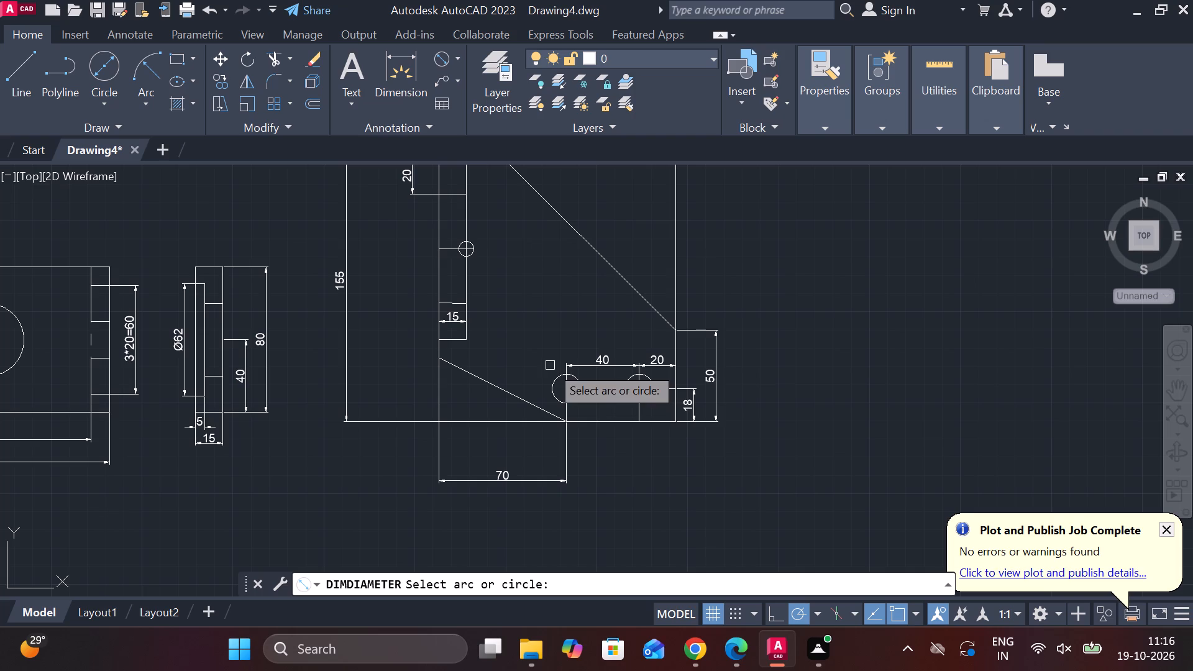
pyautogui.click(554, 381)
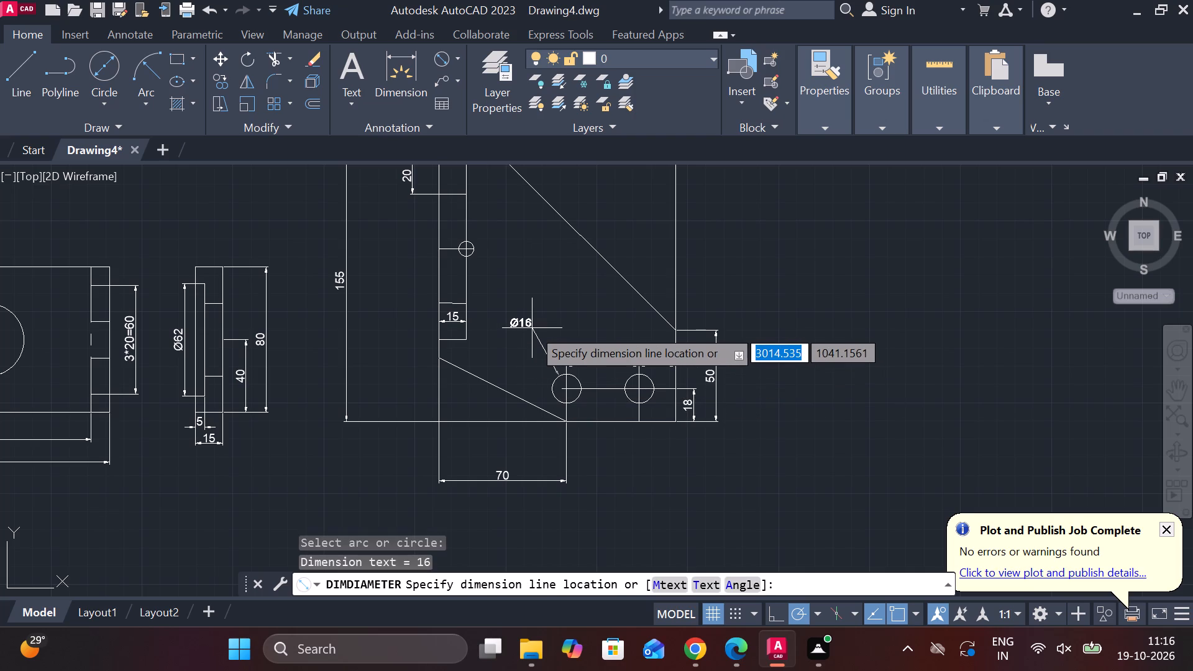
pyautogui.click(532, 334)
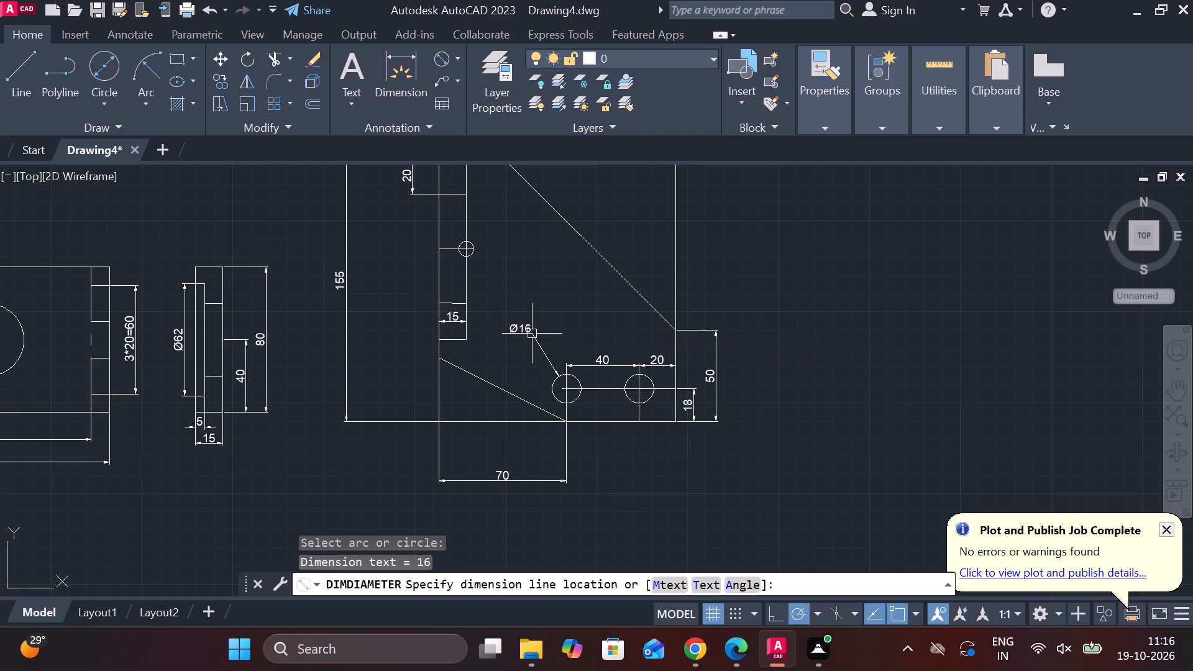
# Add a second line reading "2 OME" beneath the text of the Ø16 diameter dimension.
pyautogui.scroll(4, 521, 327)
pyautogui.click(524, 329)
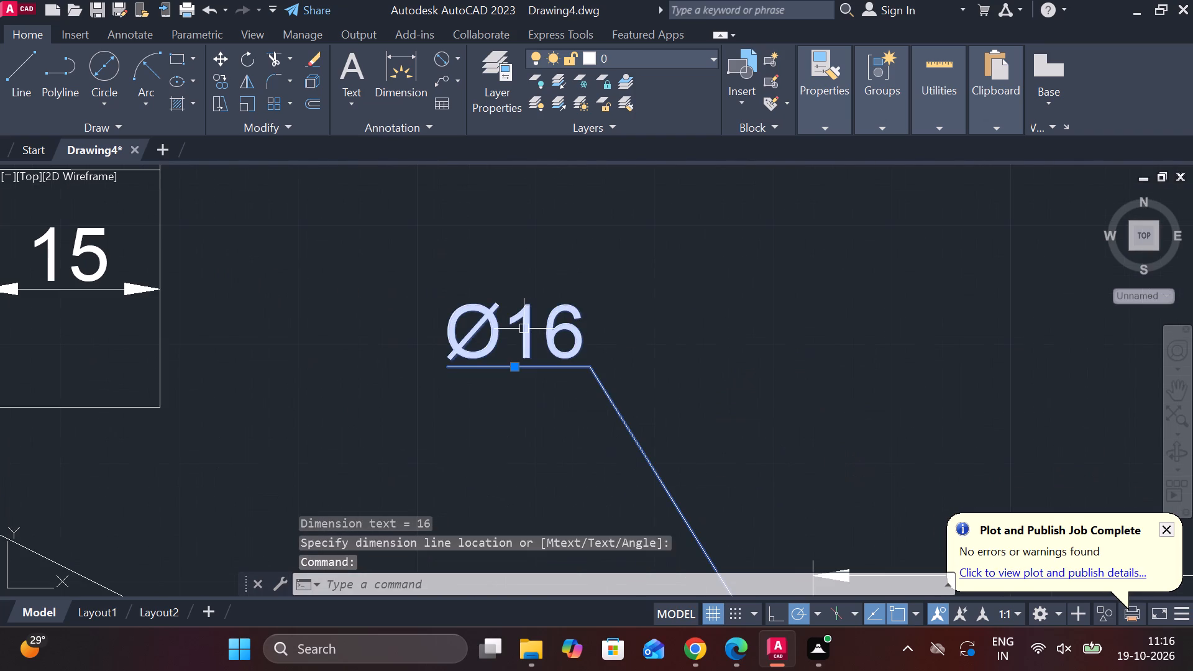
pyautogui.doubleClick(524, 329)
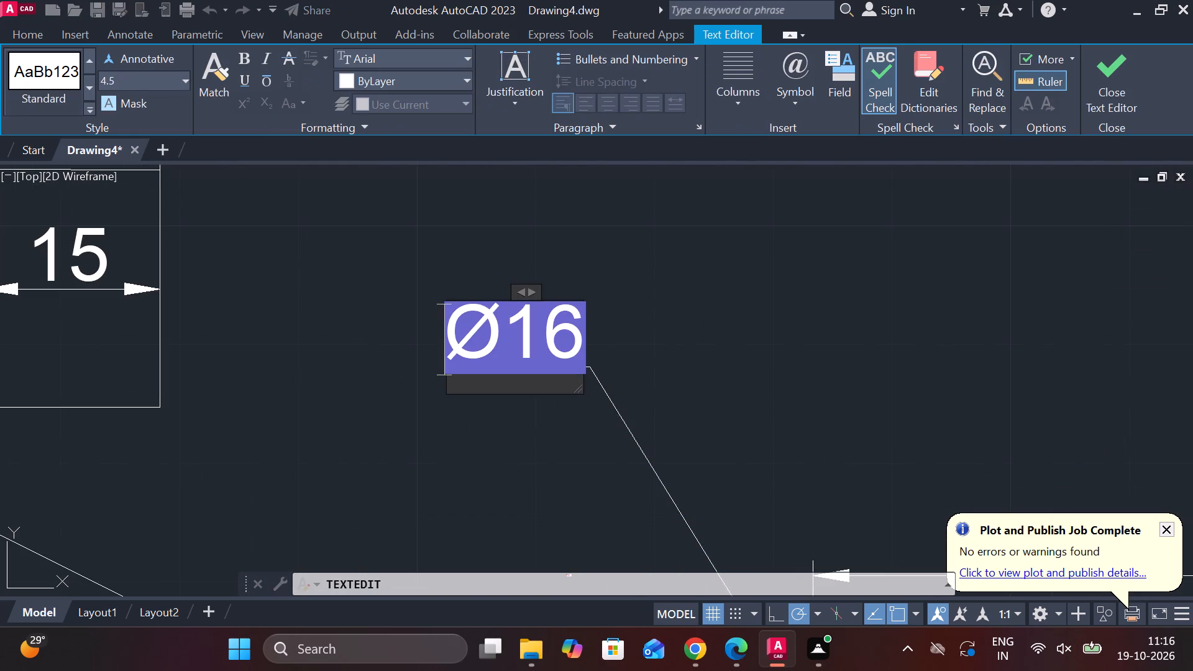
pyautogui.press('Right')
pyautogui.press('Return')
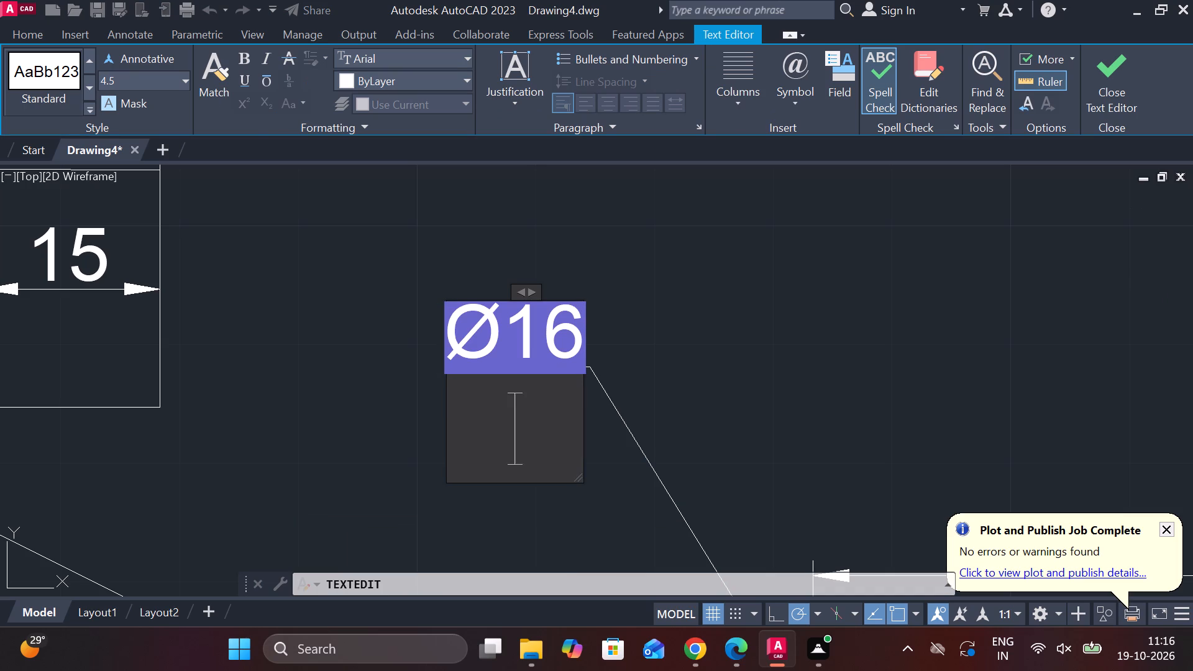
pyautogui.press('2')
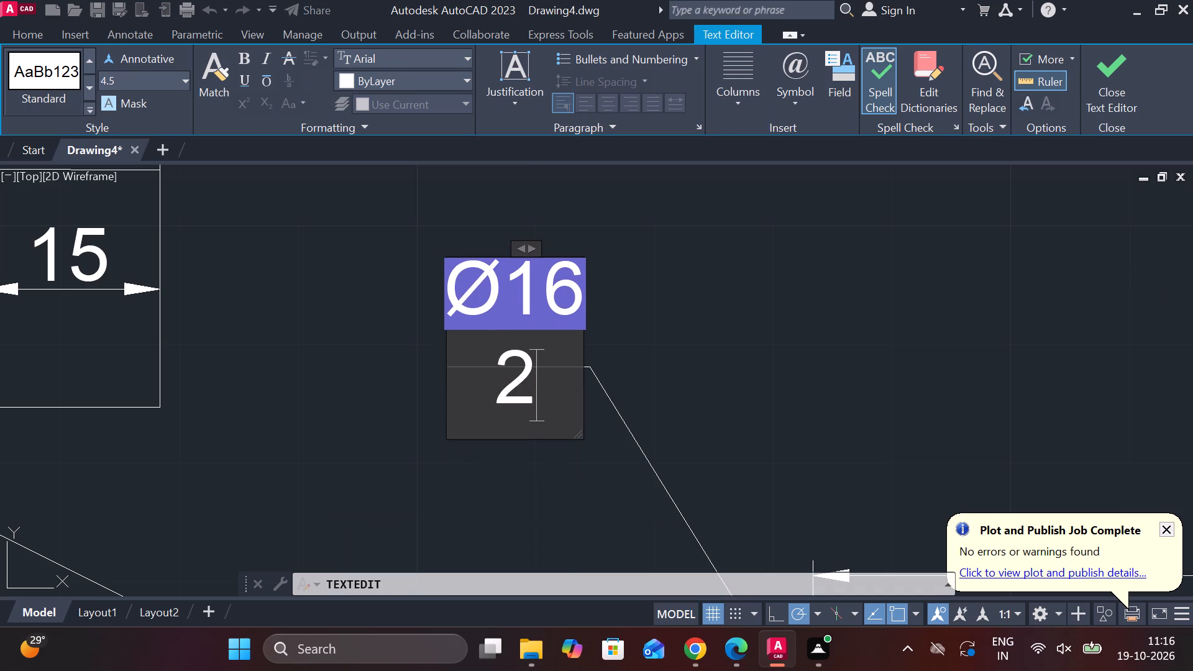
pyautogui.press('o')
pyautogui.press('m')
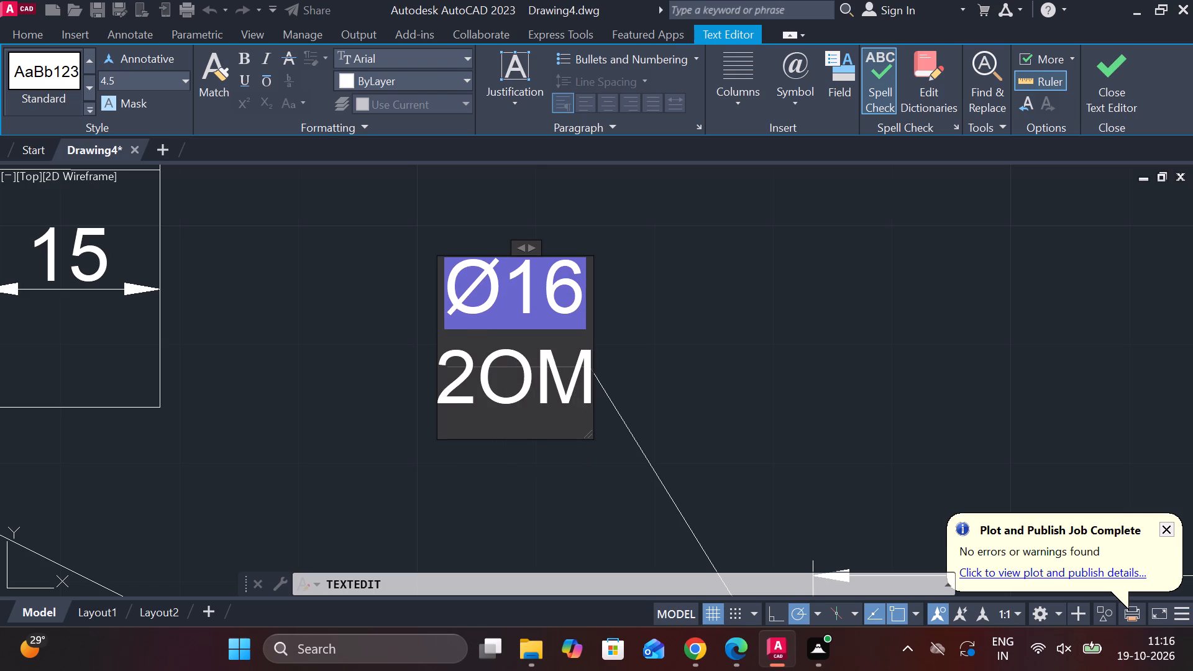
pyautogui.press('e')
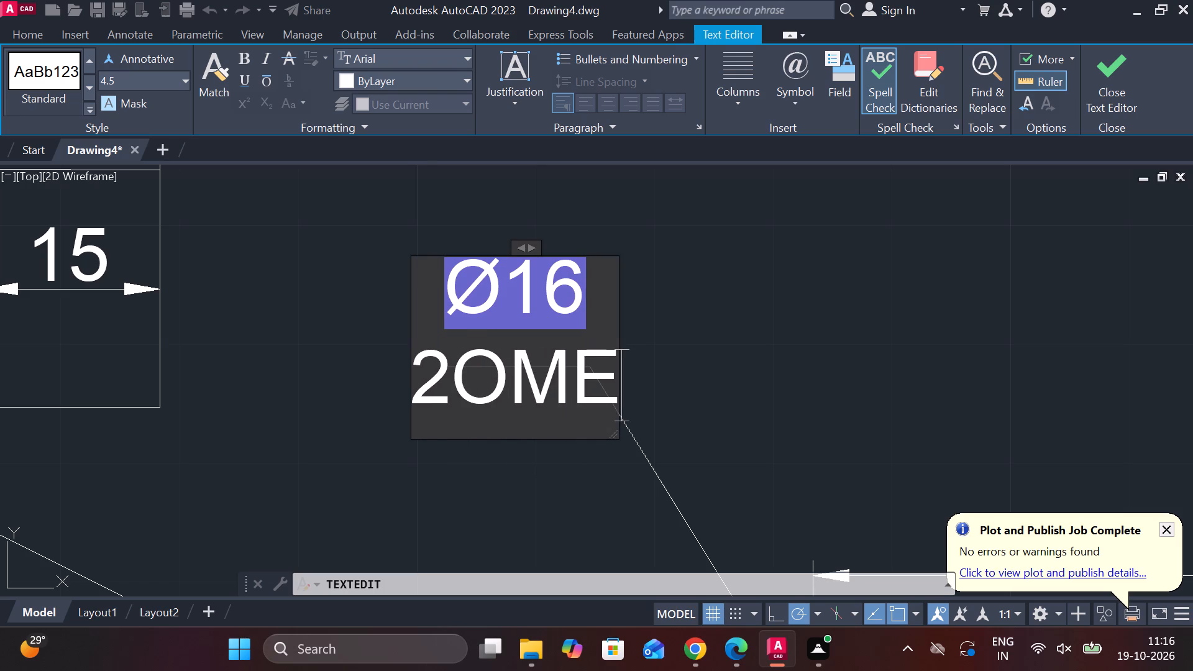
pyautogui.press('Left')
pyautogui.press('Left')
pyautogui.press('Left')
pyautogui.press('Left')
pyautogui.press('Right')
pyautogui.press('space')
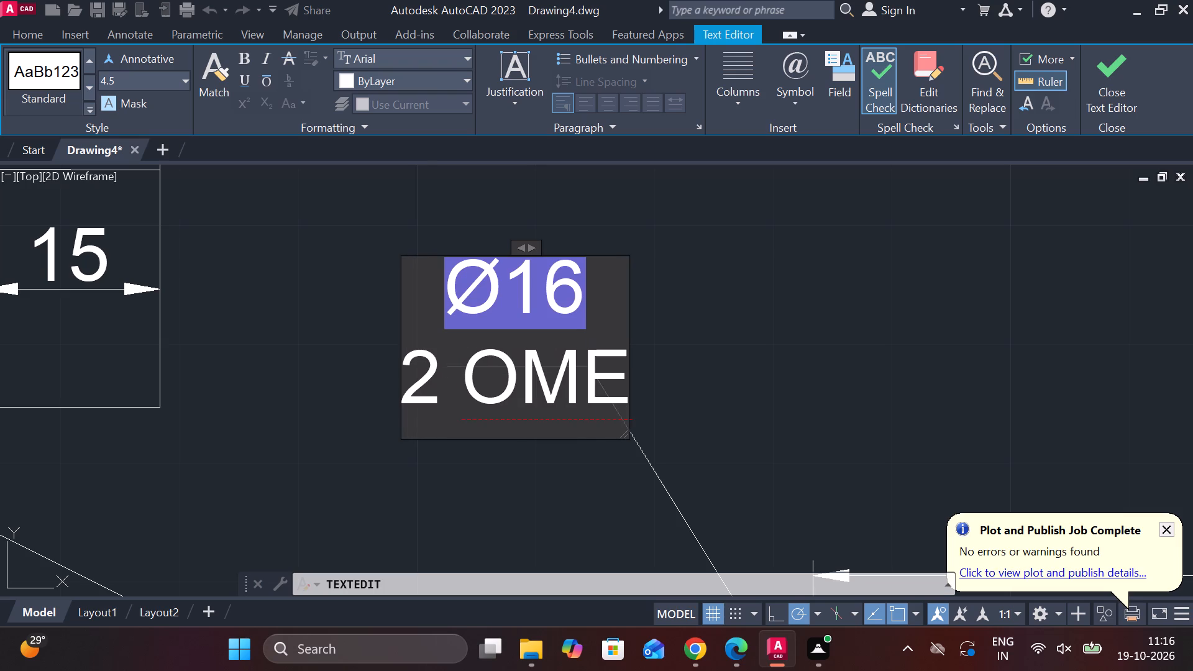
pyautogui.click(954, 340)
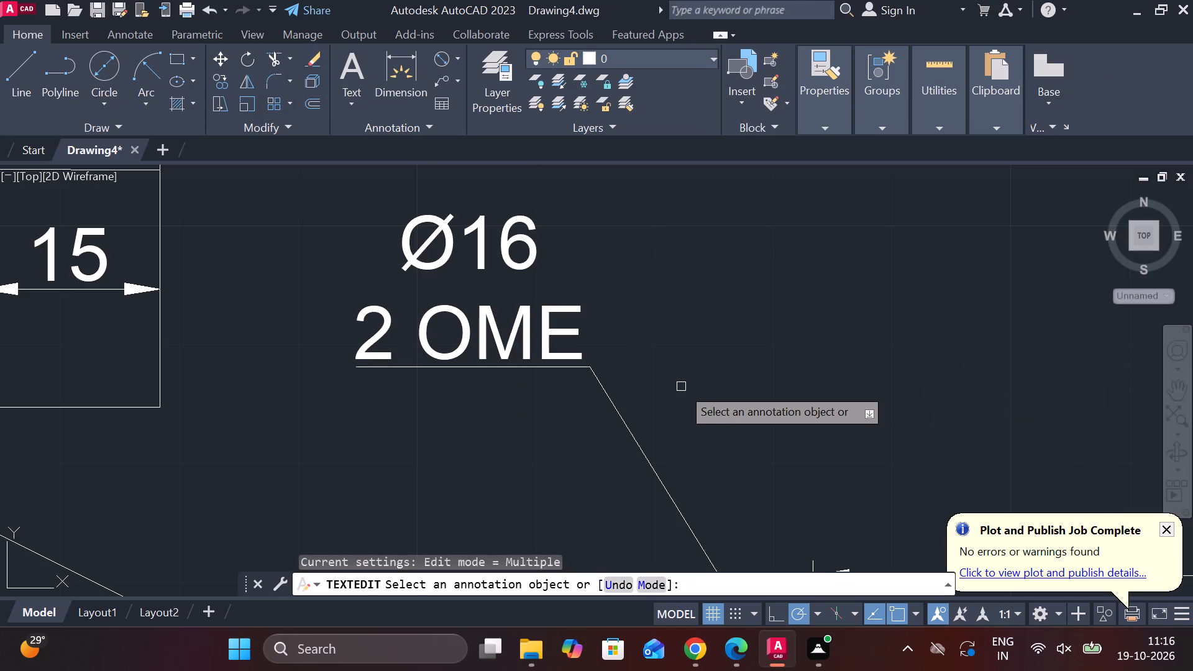
pyautogui.click(681, 386)
pyautogui.click(681, 386)
# Check the vertical distance from the small hole's horizontal line to the uppermost slot line with a temporary linear dimension.
pyautogui.scroll(-4, 691, 360)
pyautogui.scroll(1, 749, 469)
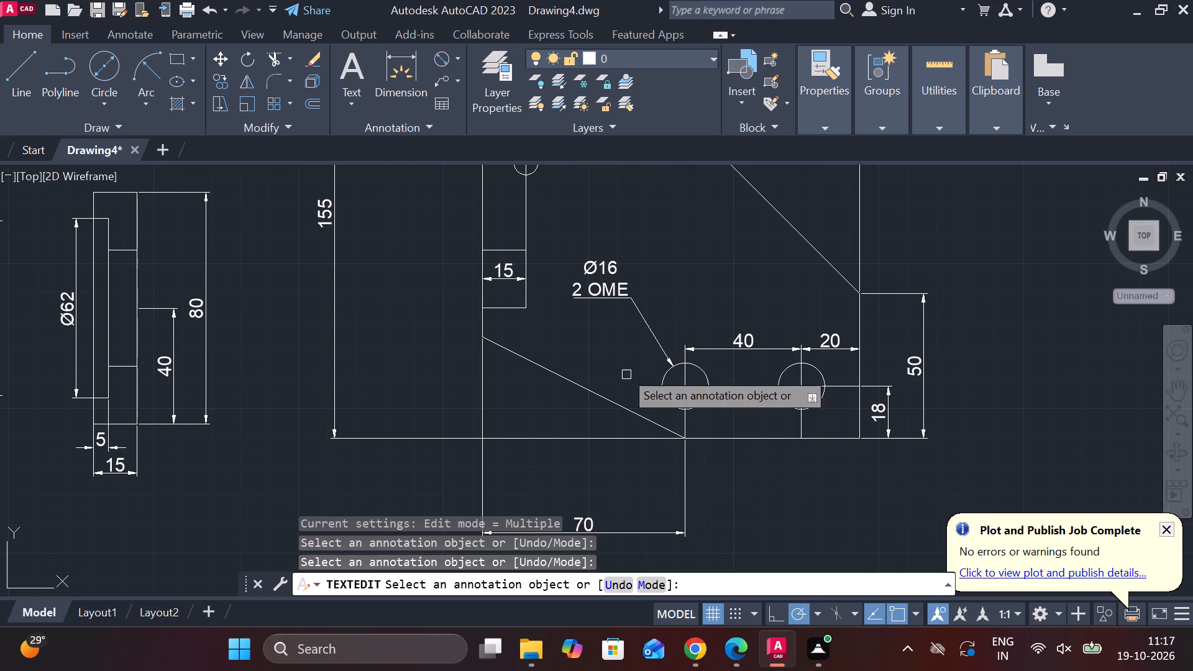
pyautogui.scroll(-2, 600, 306)
pyautogui.scroll(3, 560, 163)
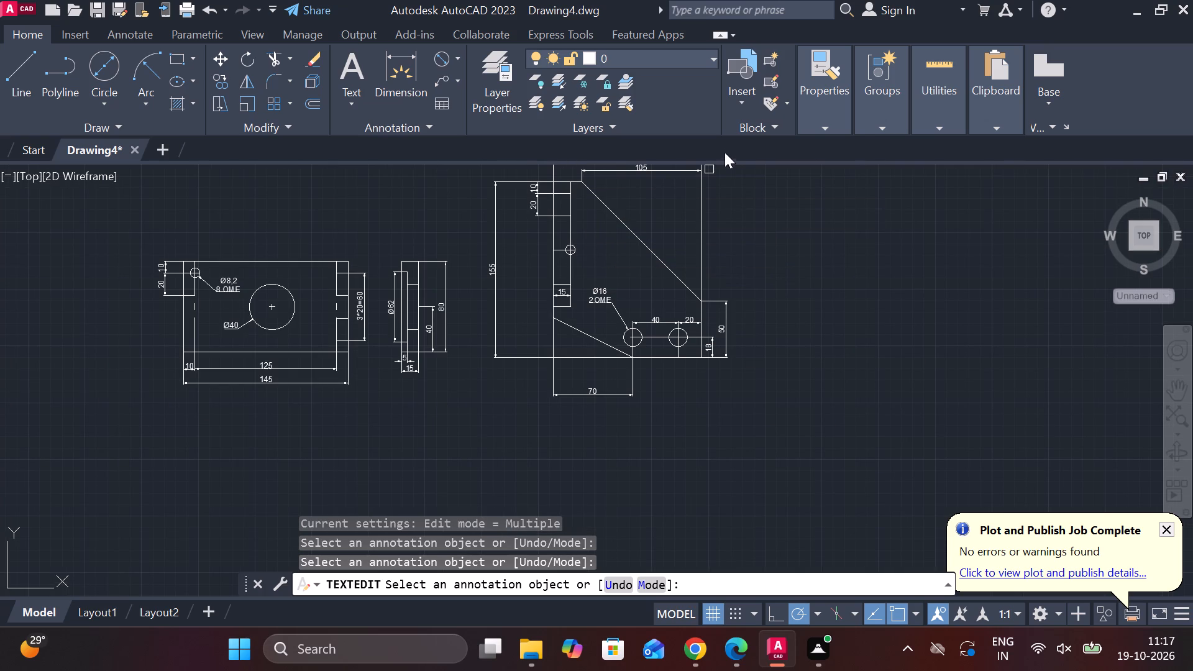
pyautogui.scroll(3, 529, 199)
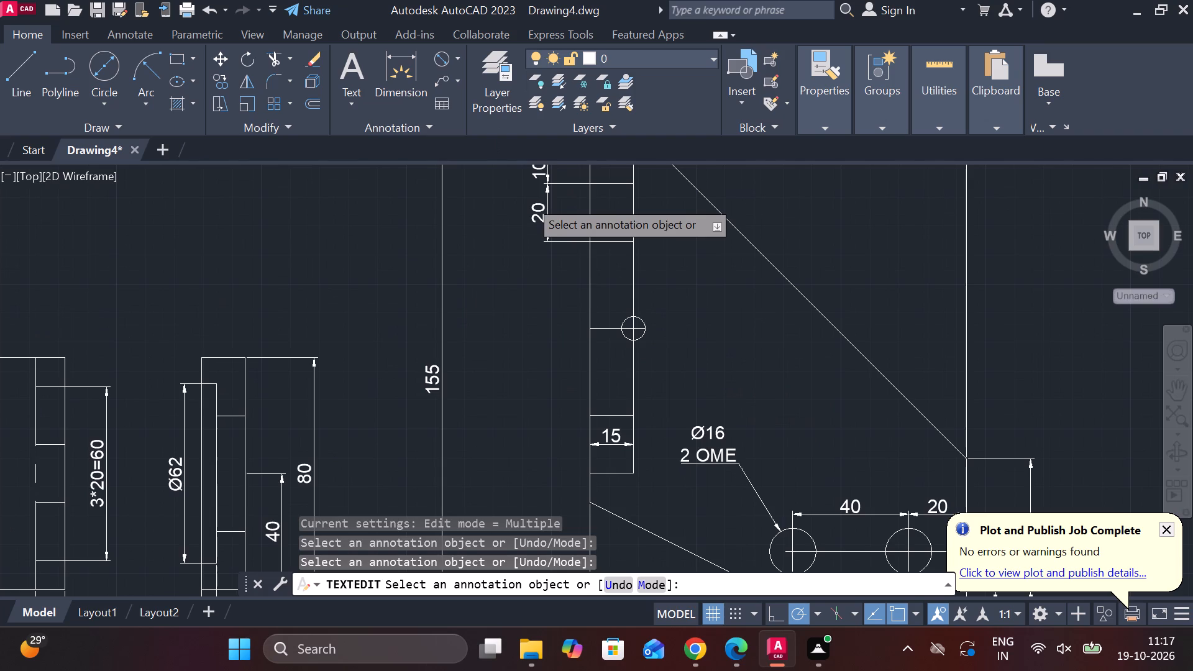
pyautogui.click(459, 62)
pyautogui.click(475, 81)
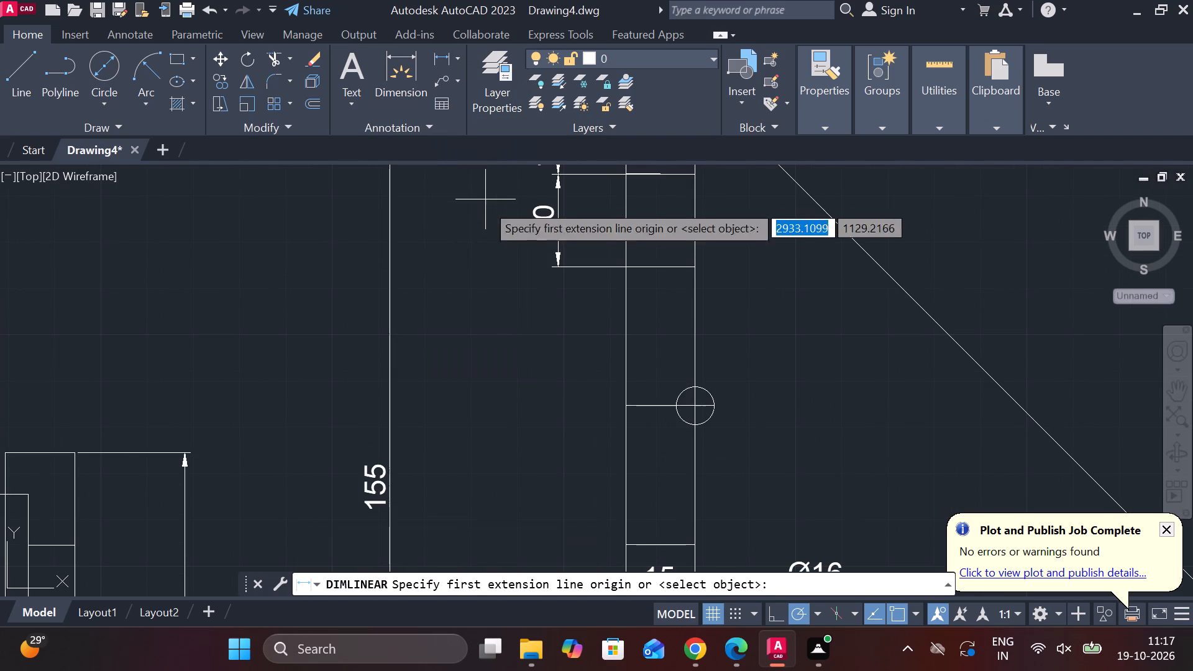
pyautogui.click(624, 409)
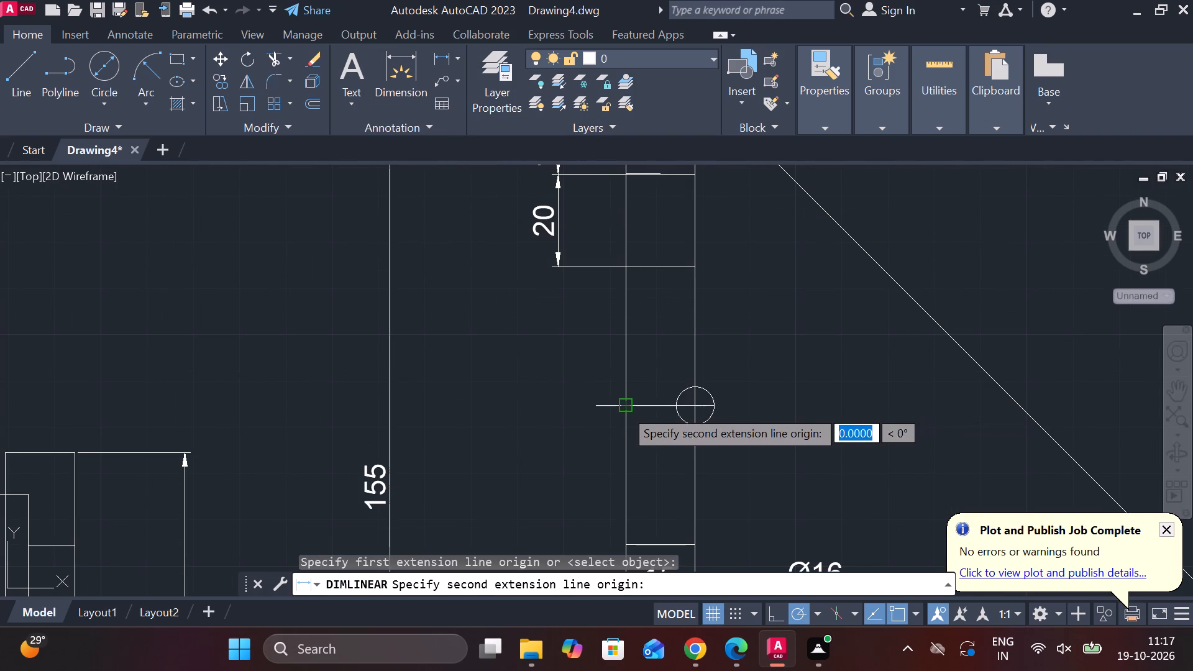
pyautogui.scroll(-3, 624, 337)
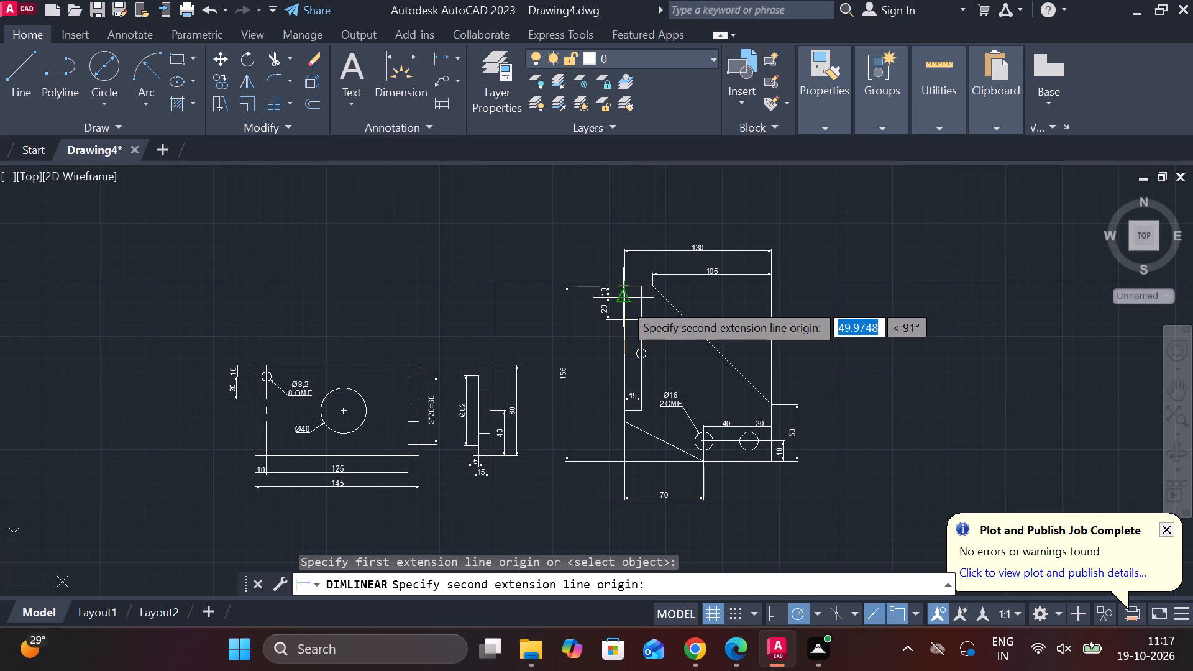
pyautogui.scroll(4, 623, 303)
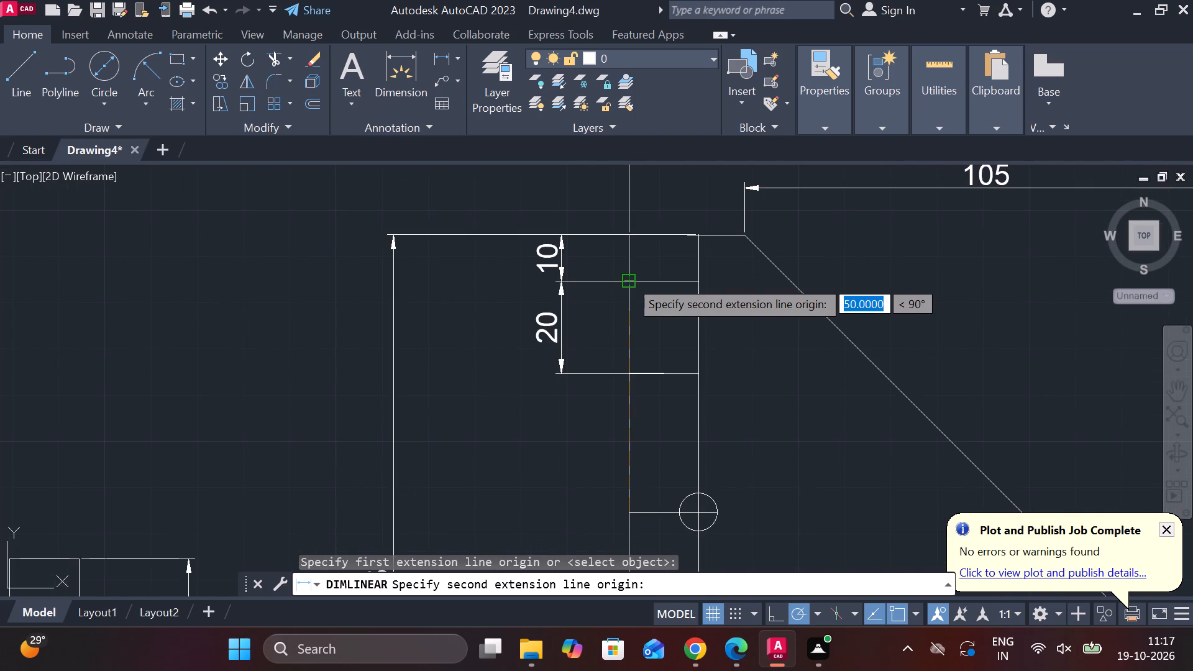
pyautogui.click(629, 279)
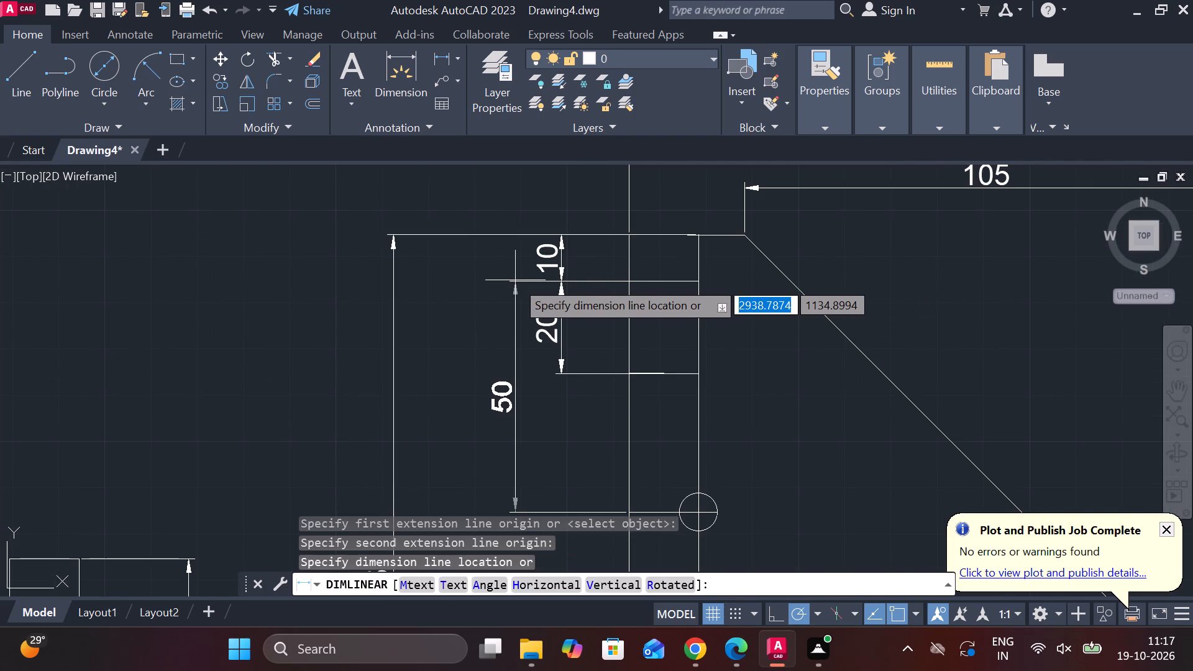
pyautogui.scroll(-1, 502, 290)
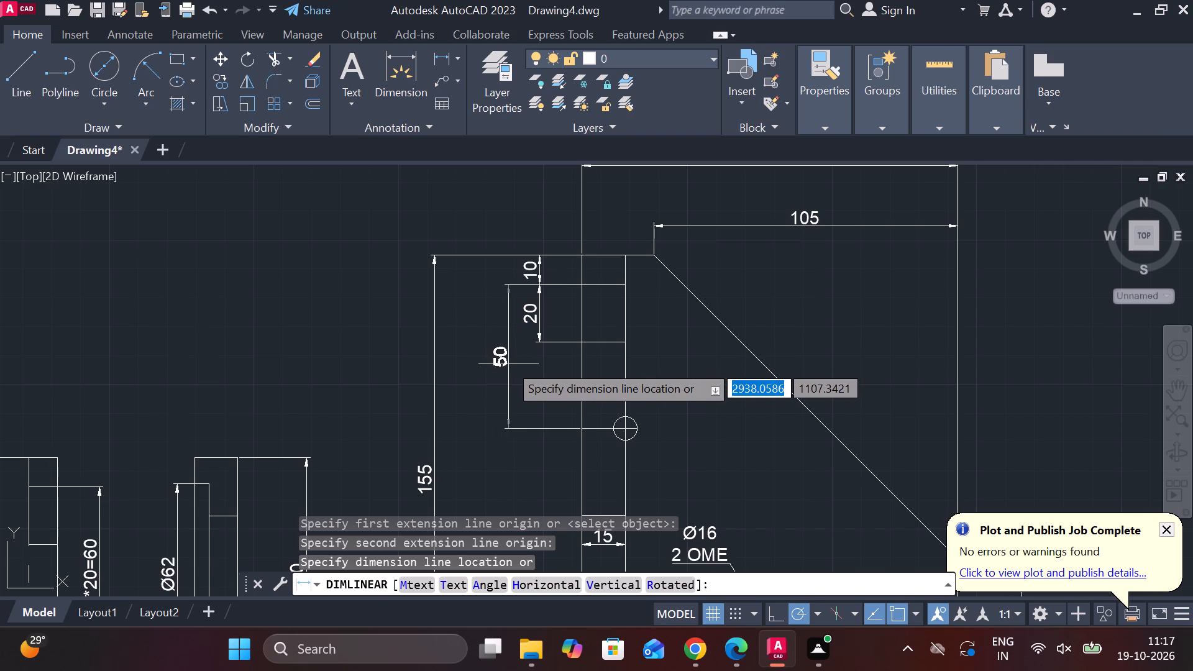
pyautogui.press('Escape')
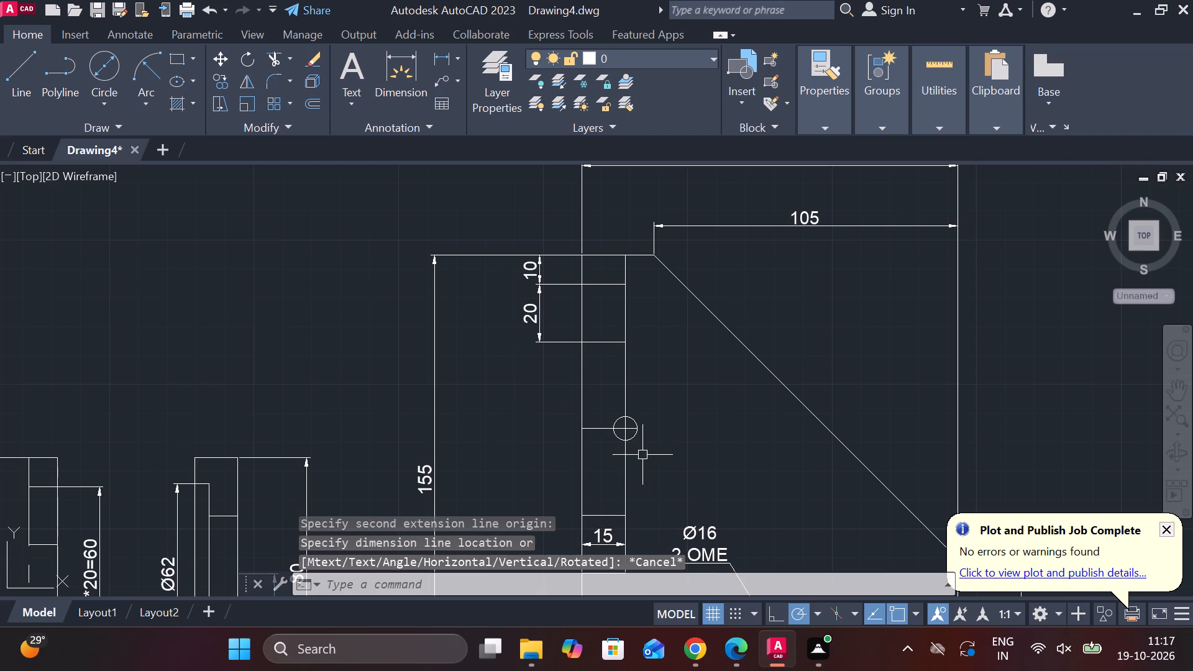
# Move the small hole from its centre 10 straight down along the inner vertical line.
pyautogui.click(632, 442)
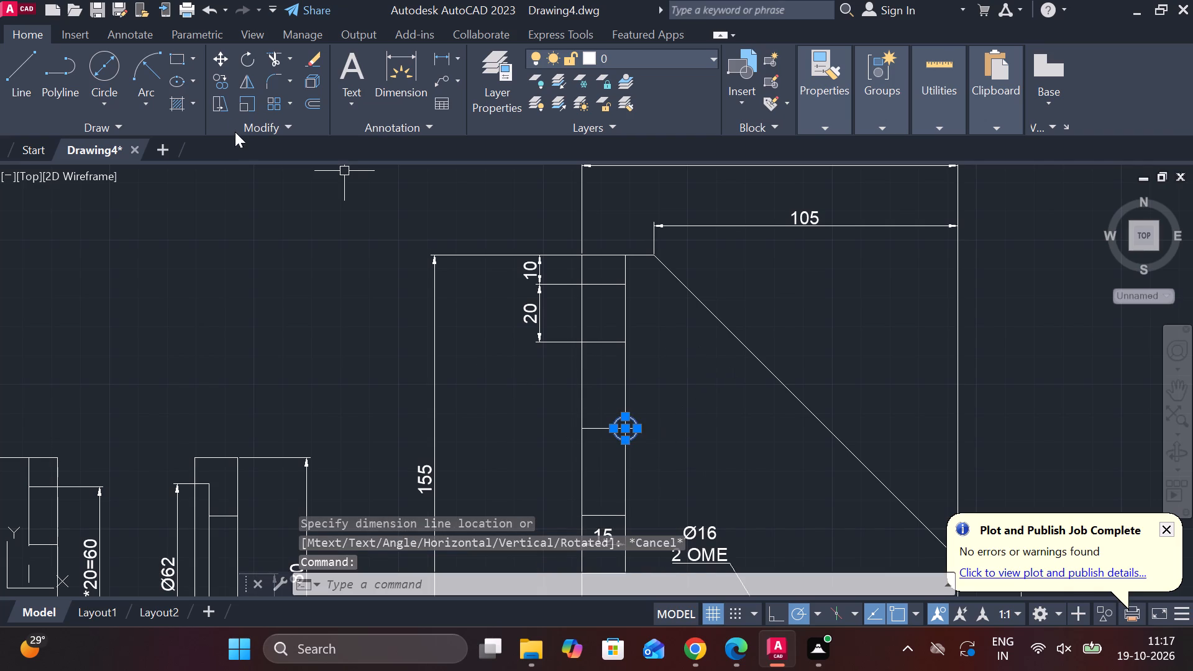
pyautogui.click(221, 62)
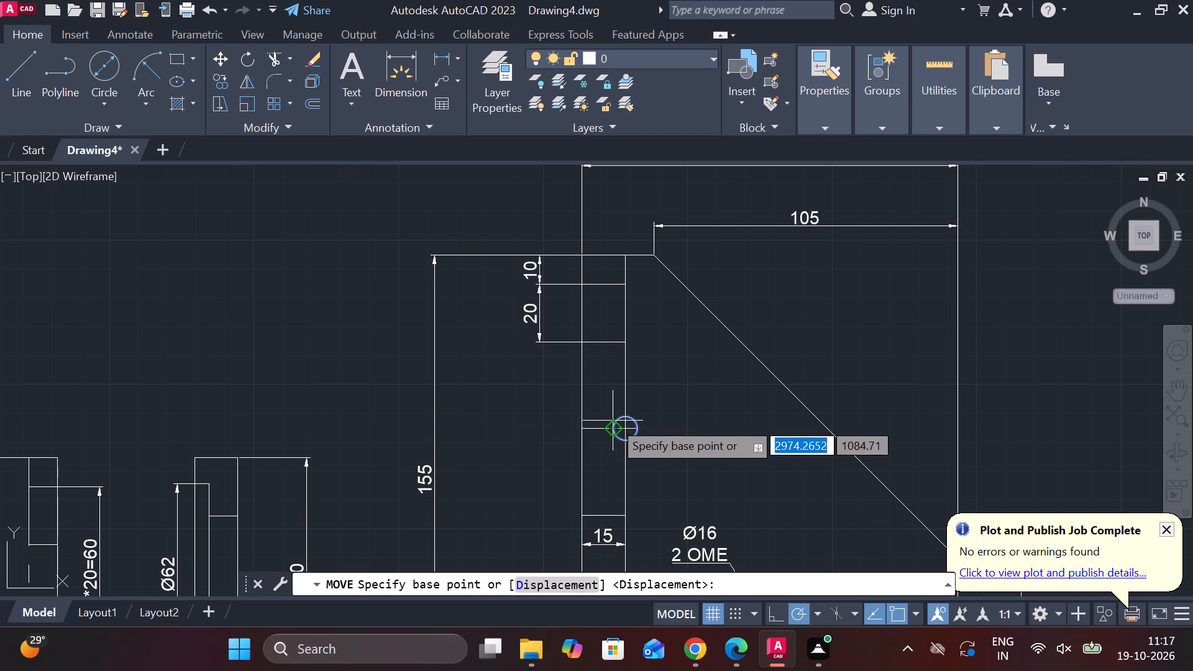
pyautogui.scroll(2, 616, 403)
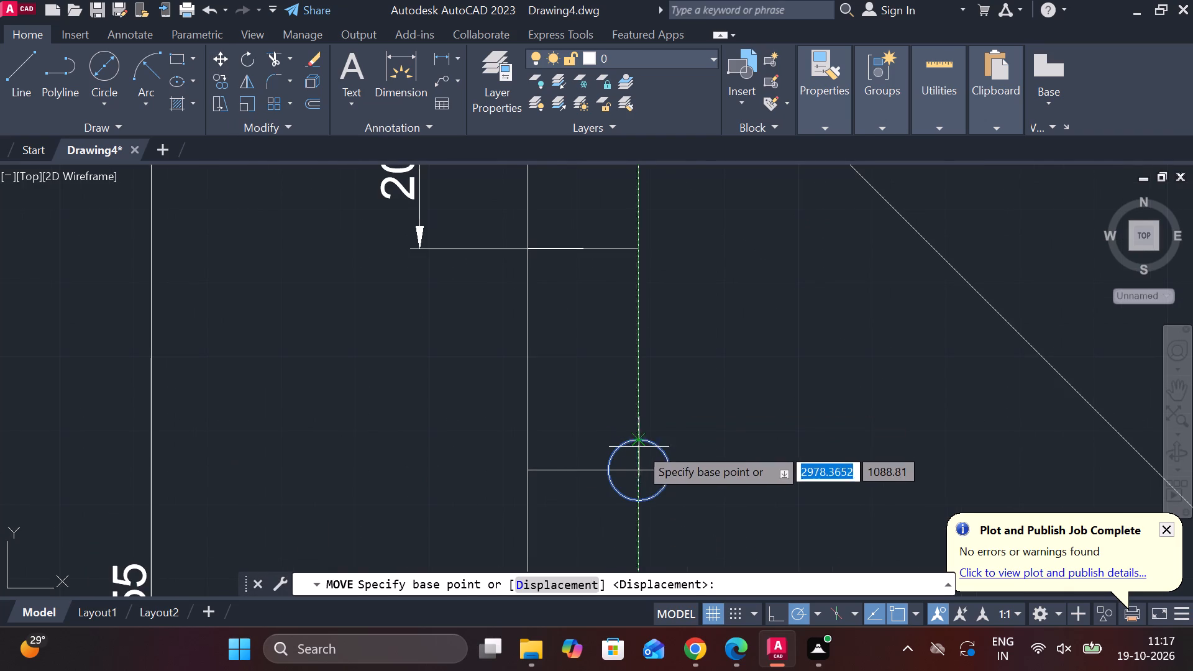
pyautogui.click(639, 472)
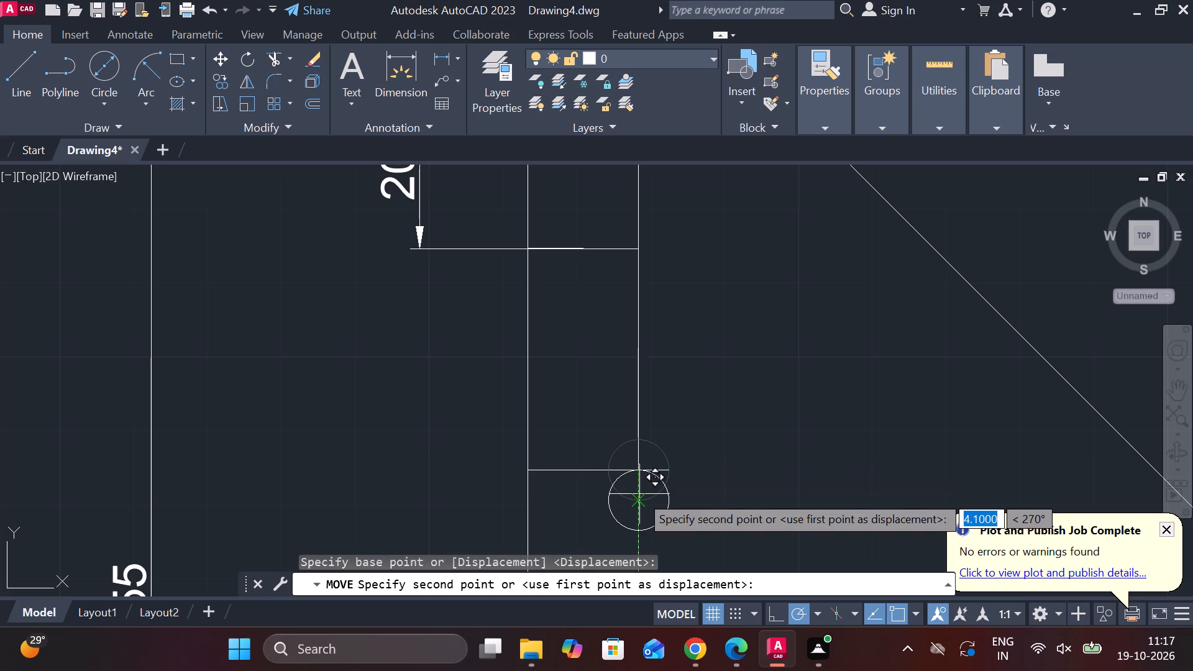
pyautogui.press('1')
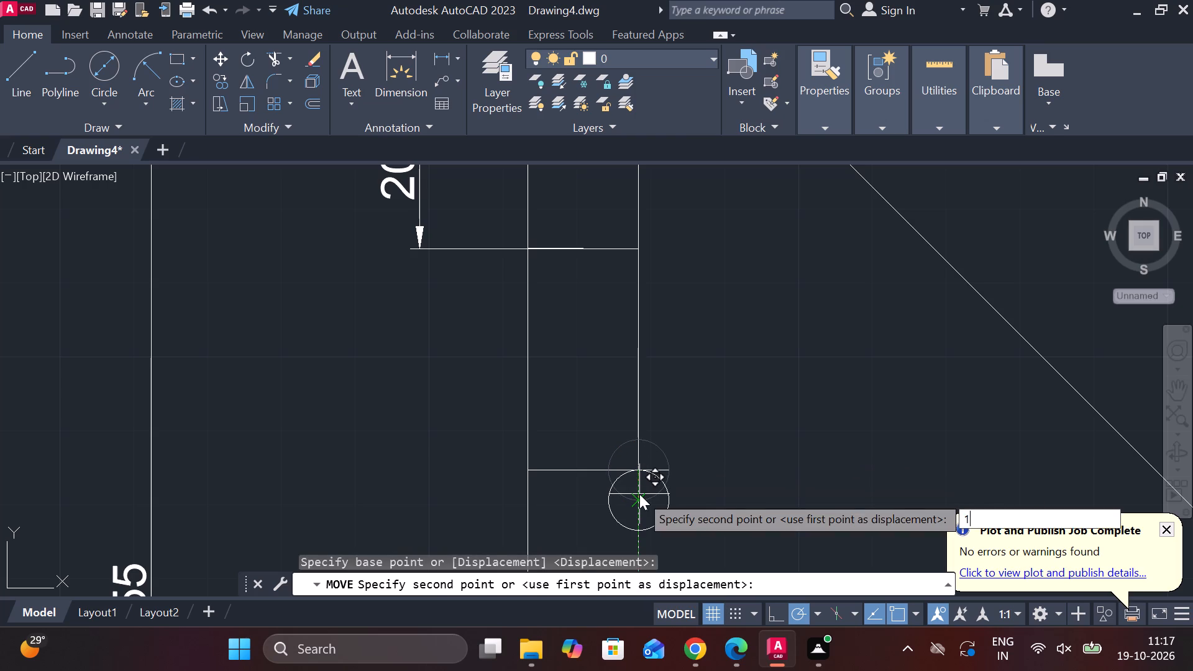
pyautogui.press('0')
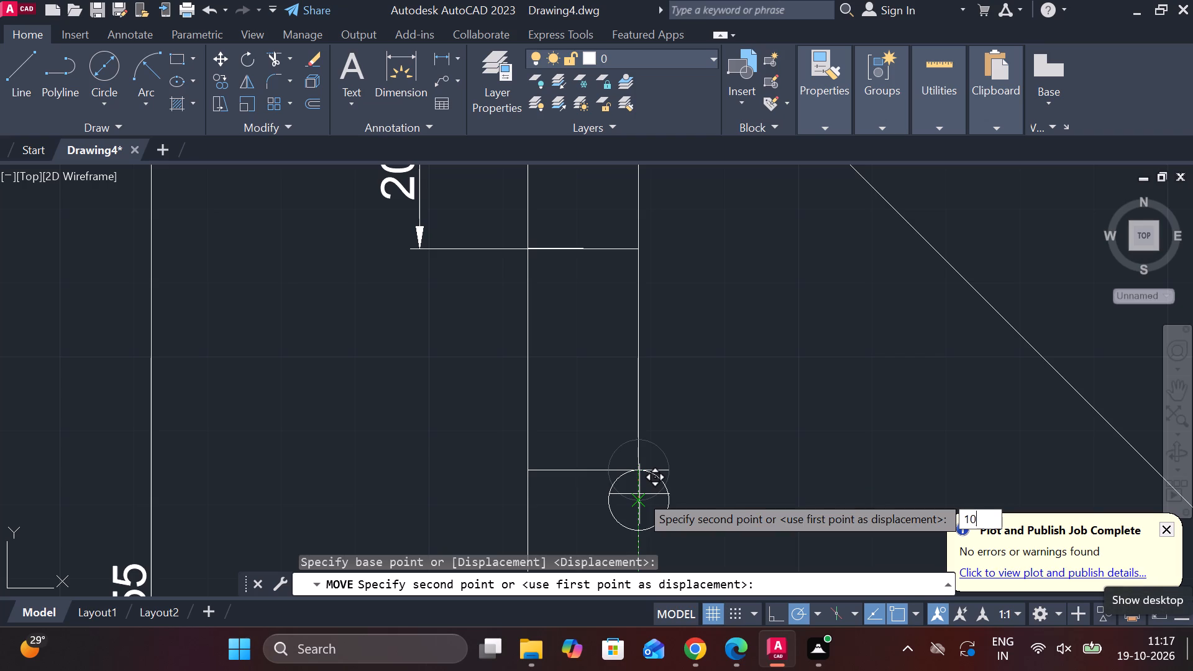
pyautogui.press('Return')
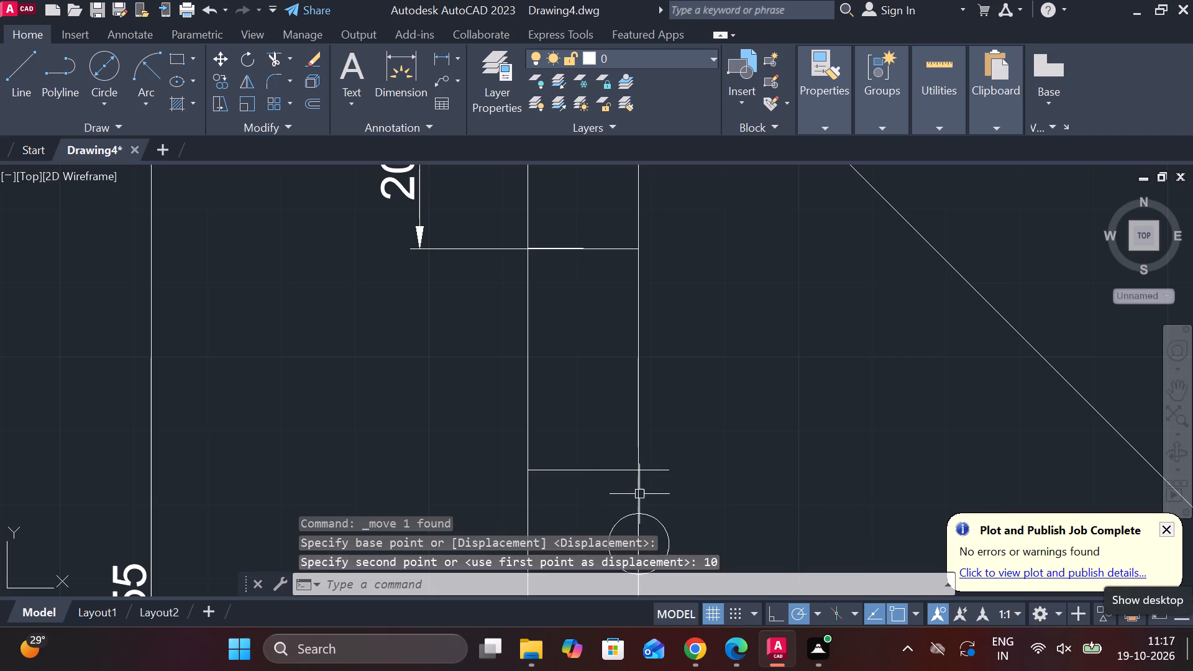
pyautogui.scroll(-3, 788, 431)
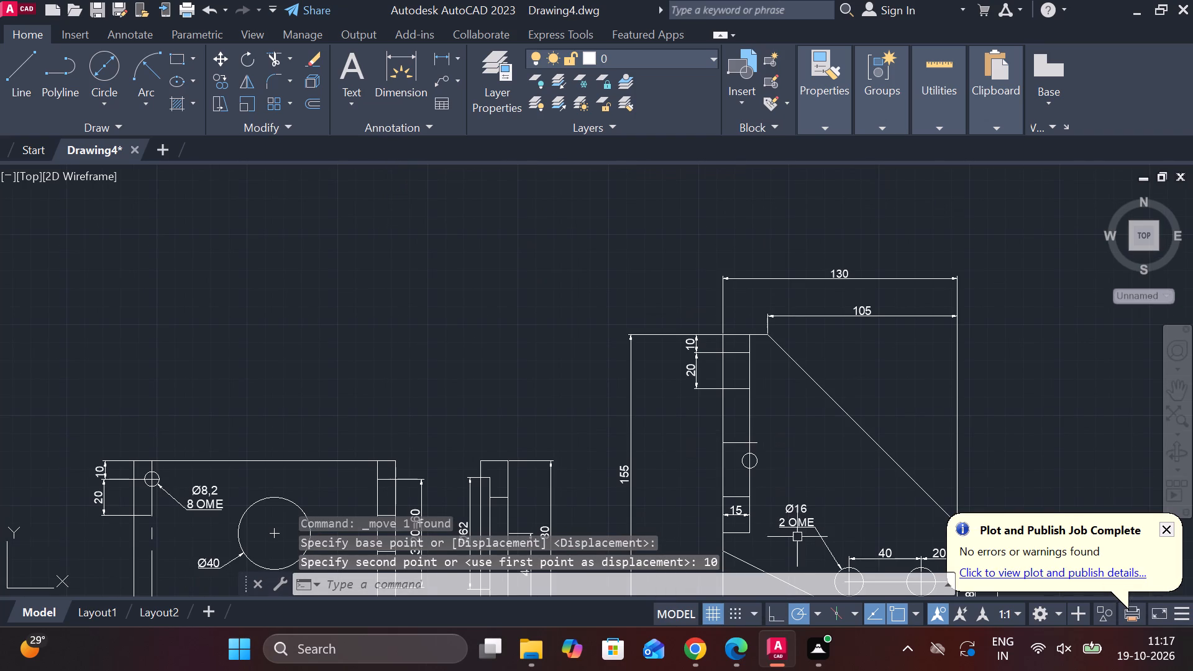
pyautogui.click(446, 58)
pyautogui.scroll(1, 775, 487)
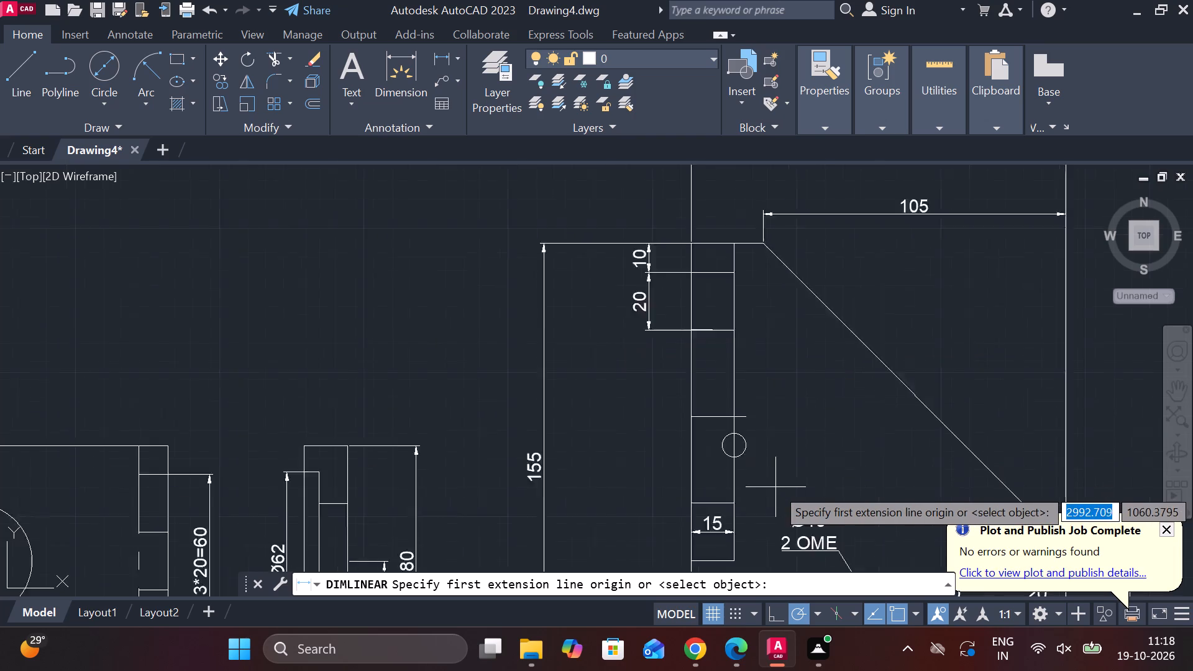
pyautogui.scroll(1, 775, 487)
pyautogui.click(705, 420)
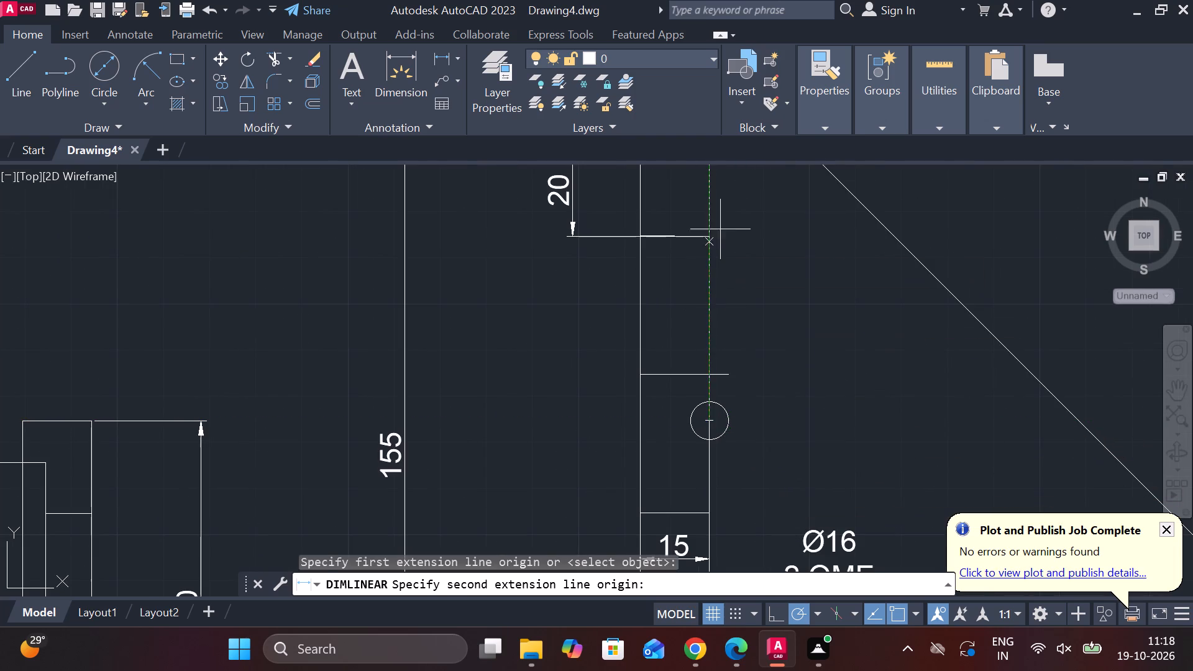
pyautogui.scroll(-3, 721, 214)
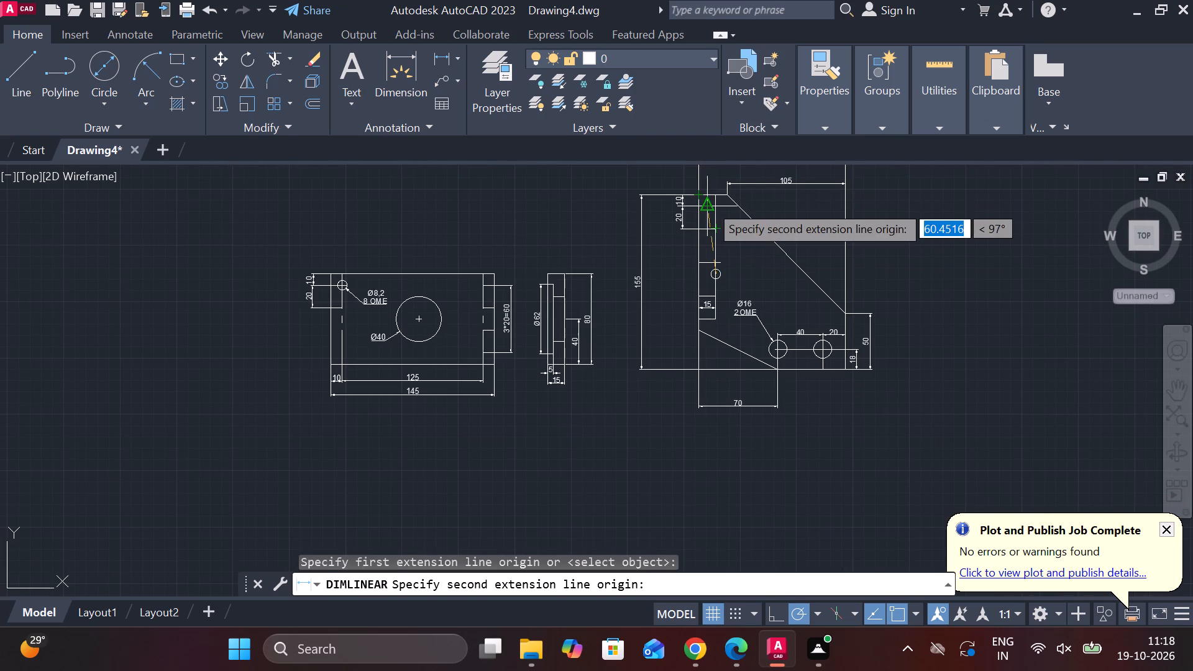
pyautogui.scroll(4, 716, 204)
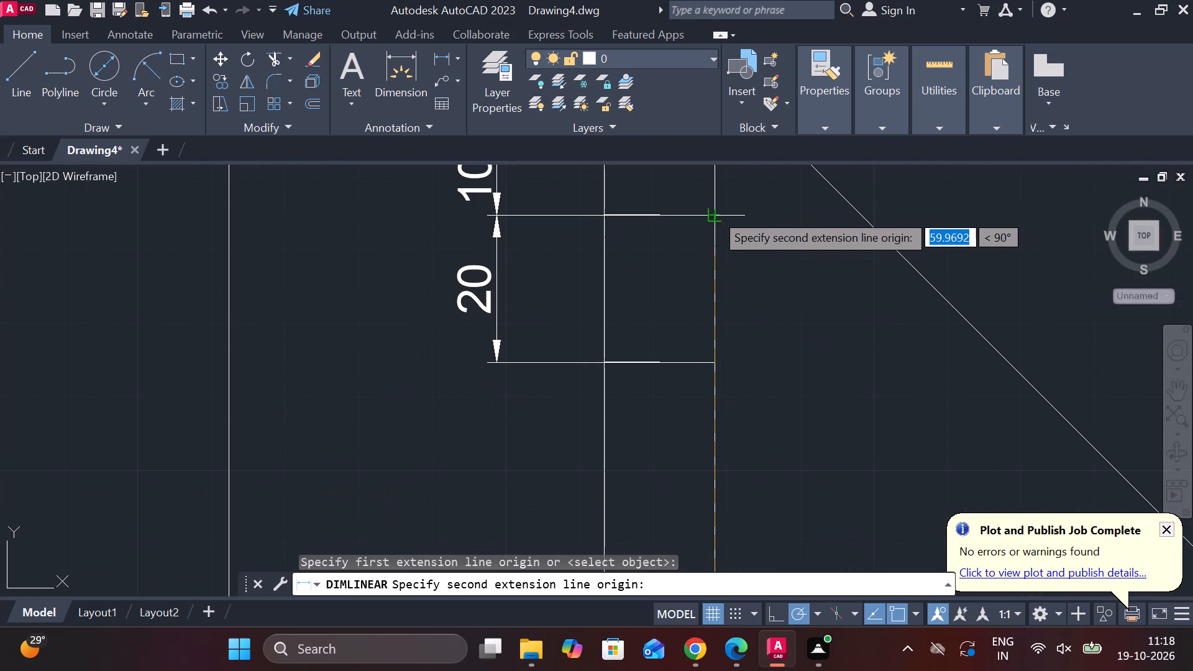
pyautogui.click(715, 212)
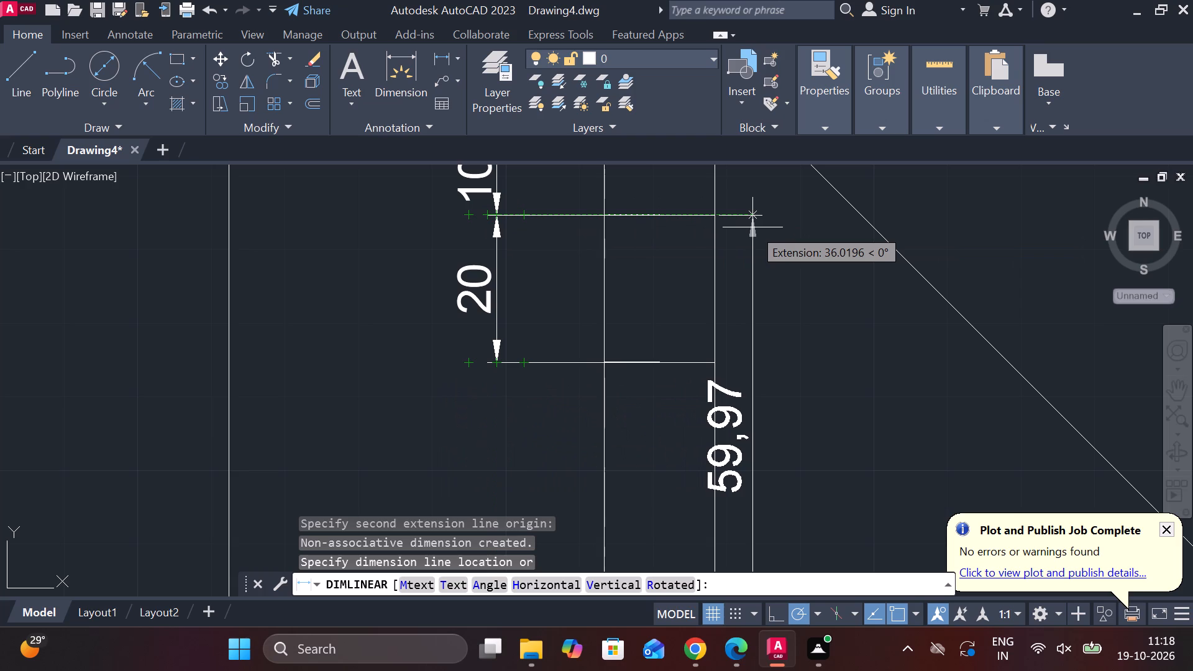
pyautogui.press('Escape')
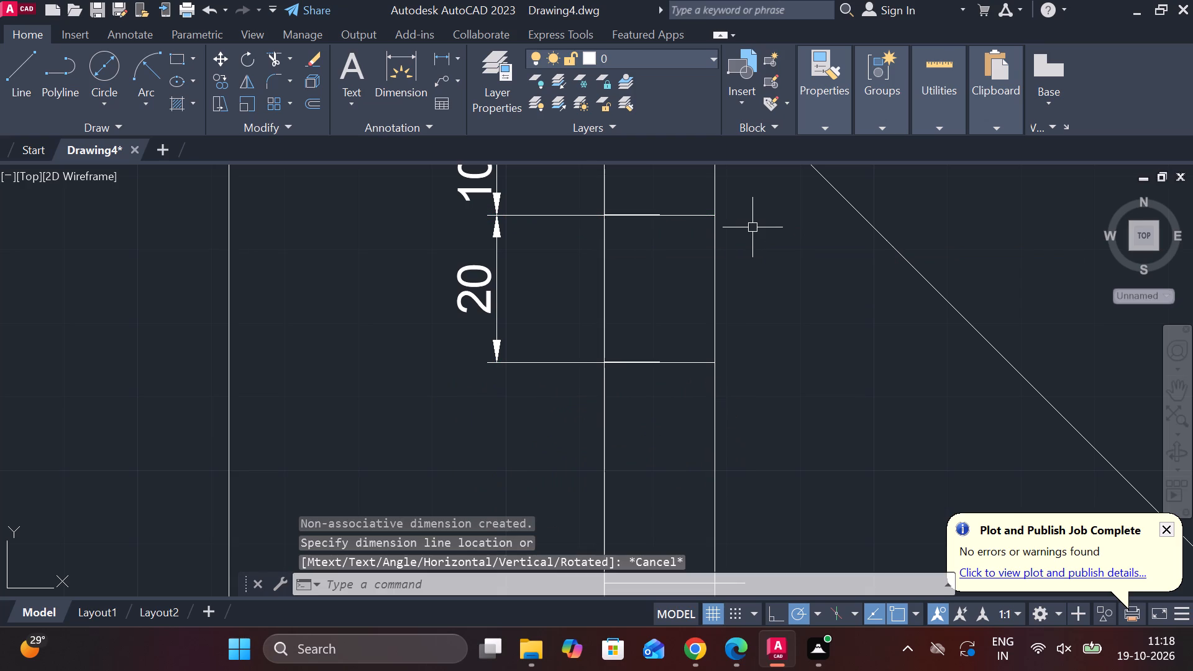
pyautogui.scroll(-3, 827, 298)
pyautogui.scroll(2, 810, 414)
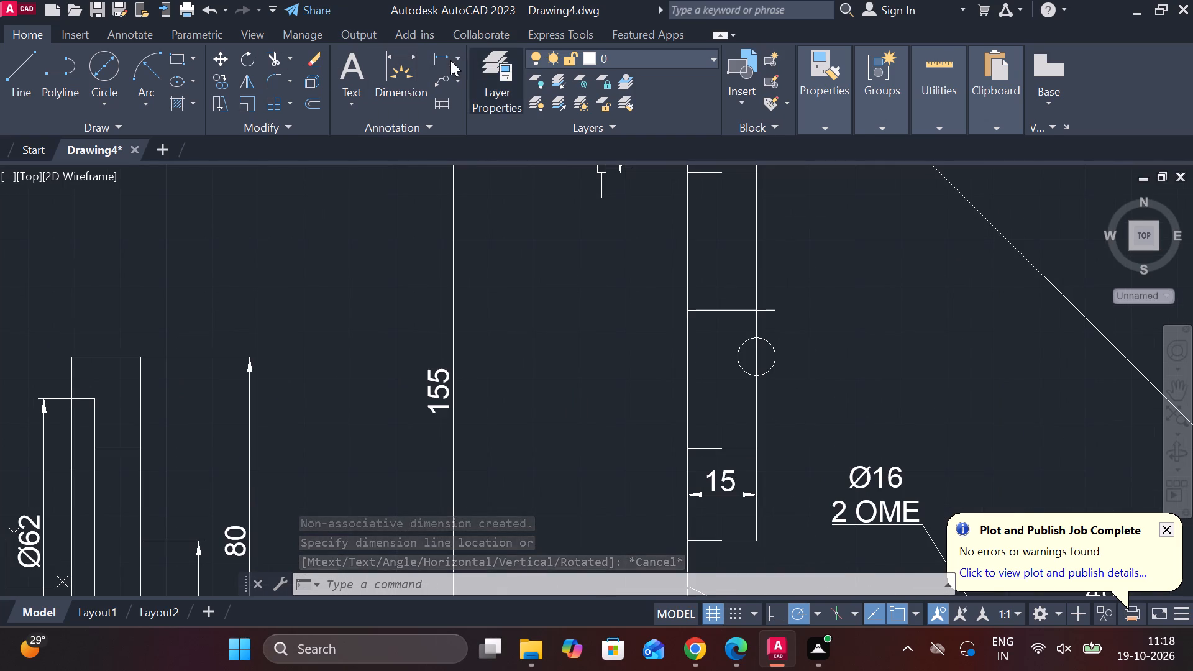
# Add a vertical linear dimension from the small hole's centre to the uppermost slot line, placed between the 20 and 155 dimensions.
pyautogui.click(435, 60)
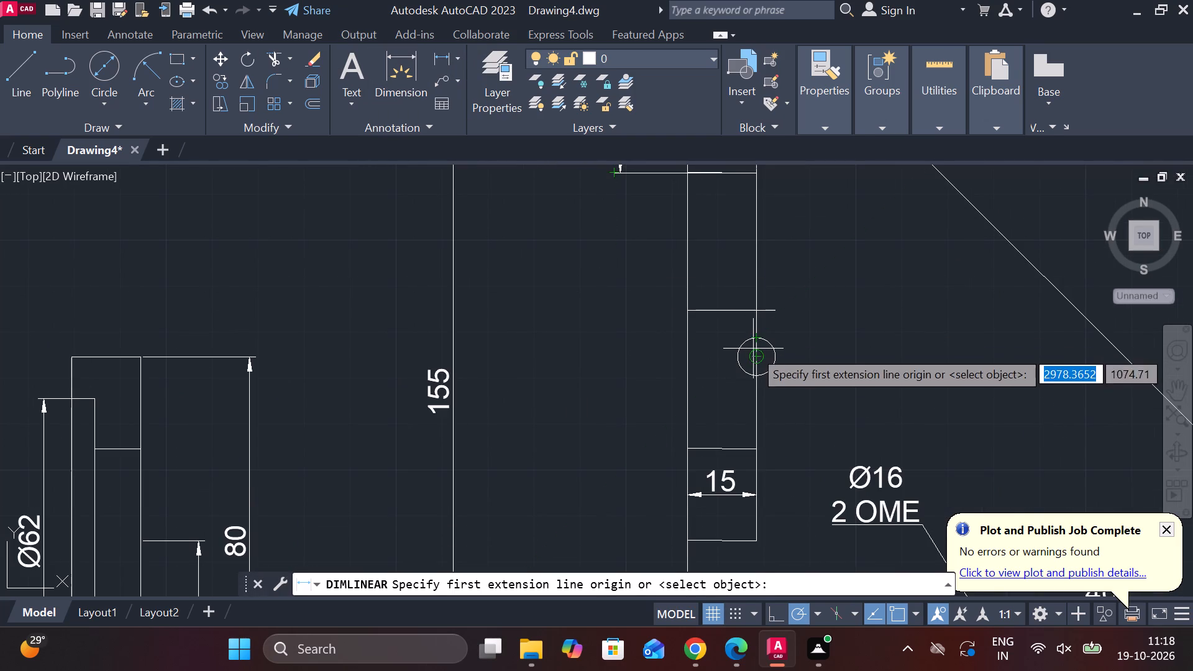
pyautogui.click(756, 352)
pyautogui.scroll(-1, 765, 205)
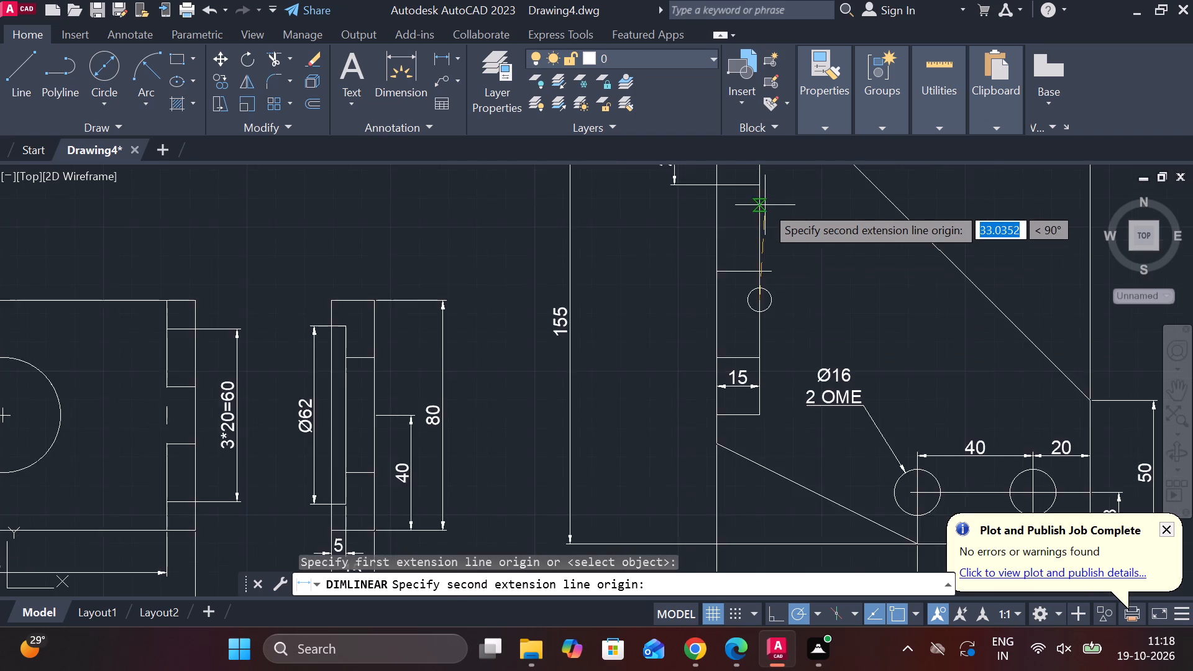
pyautogui.scroll(-2, 765, 205)
pyautogui.scroll(4, 742, 171)
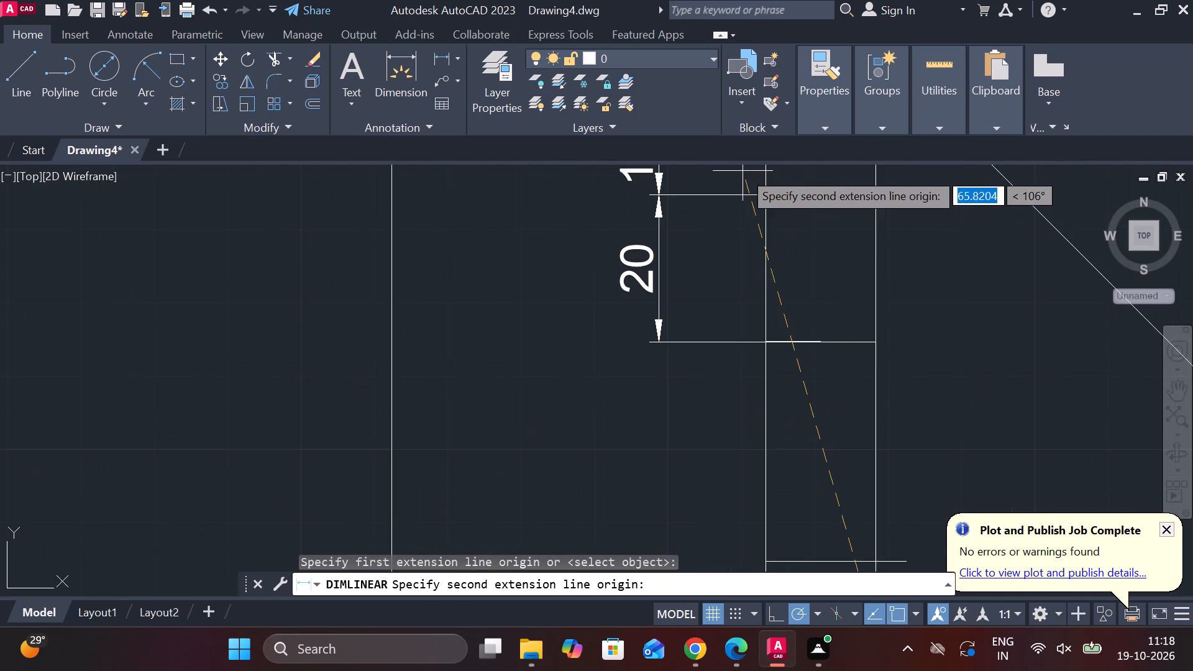
pyautogui.click(765, 189)
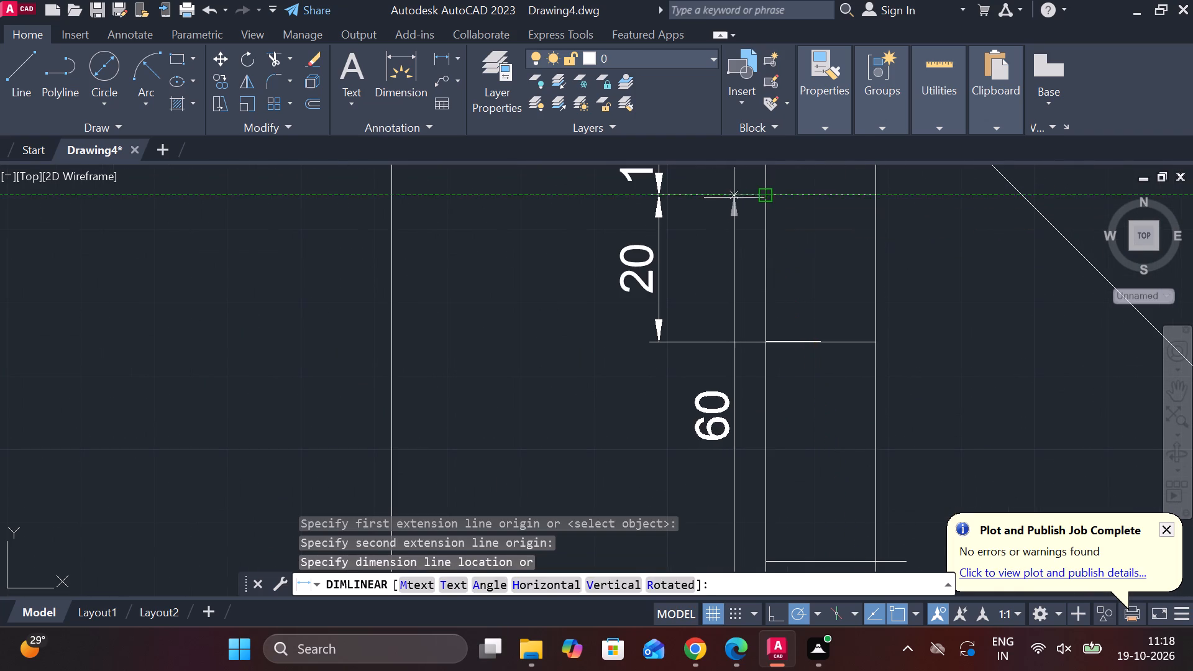
pyautogui.scroll(-2, 548, 206)
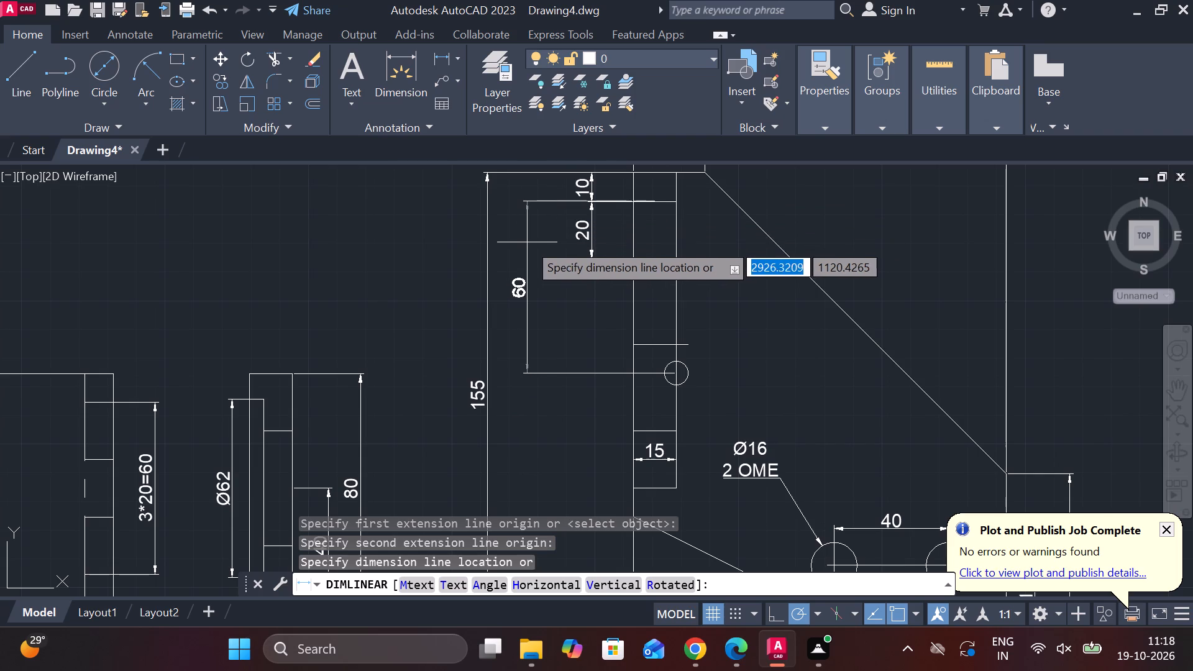
pyautogui.click(543, 244)
pyautogui.scroll(-2, 784, 329)
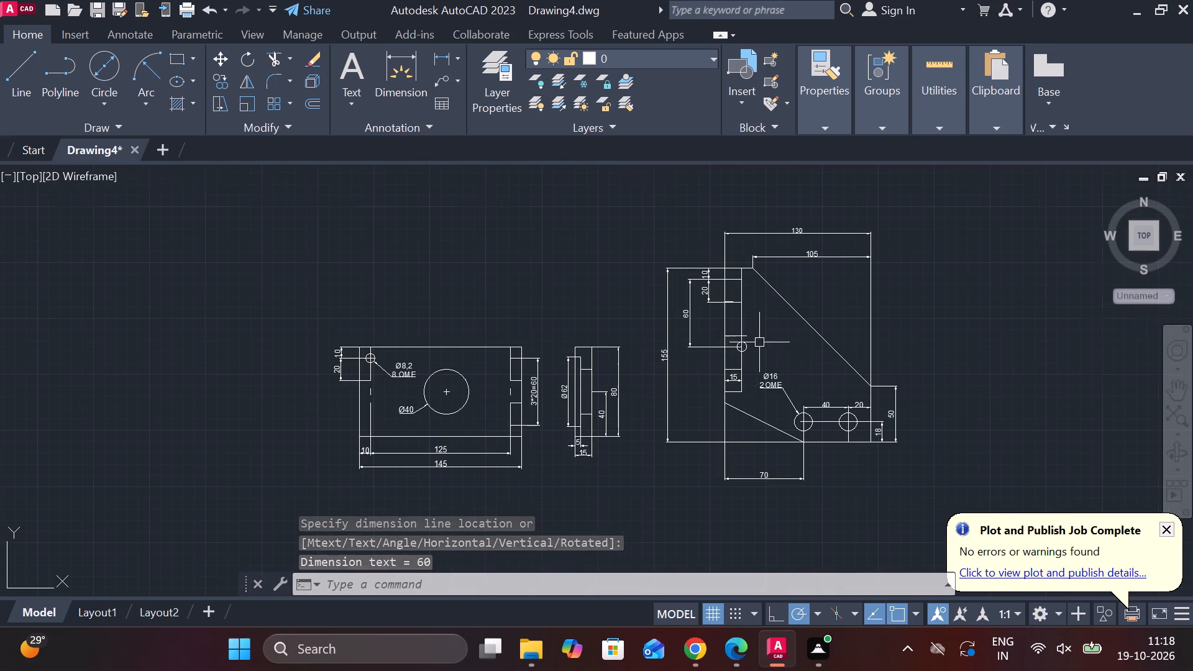
# Add a diameter dimension to the small hole on the inner vertical line, with its text placed to the right of it.
pyautogui.scroll(3, 759, 342)
pyautogui.click(455, 62)
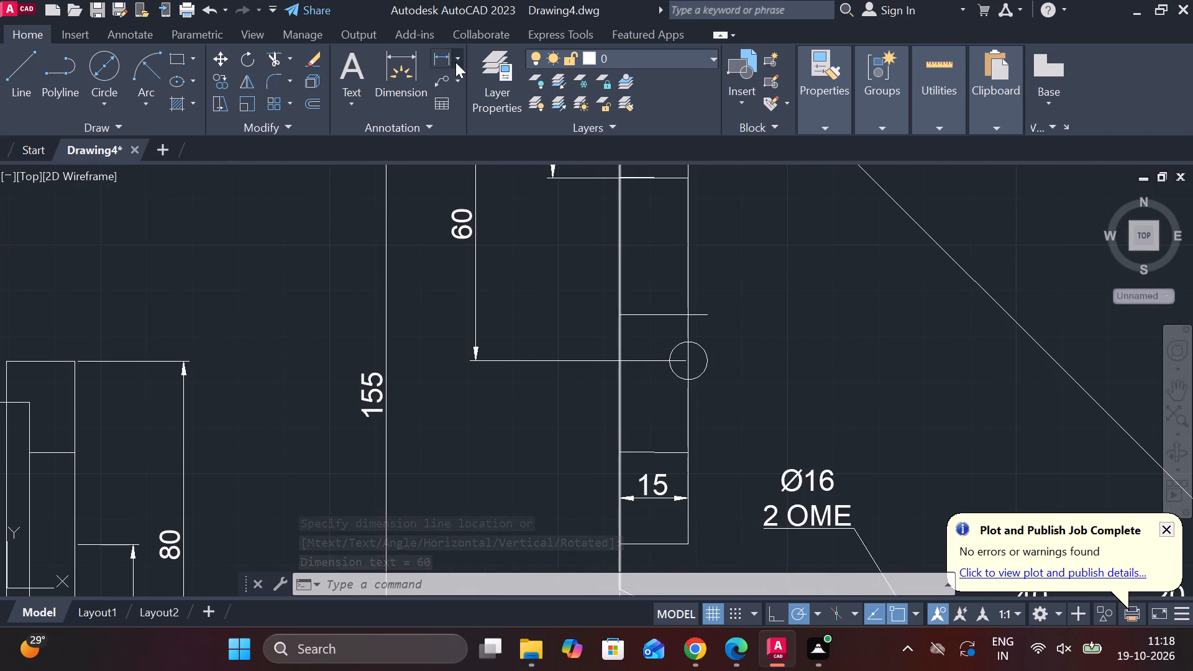
pyautogui.click(472, 276)
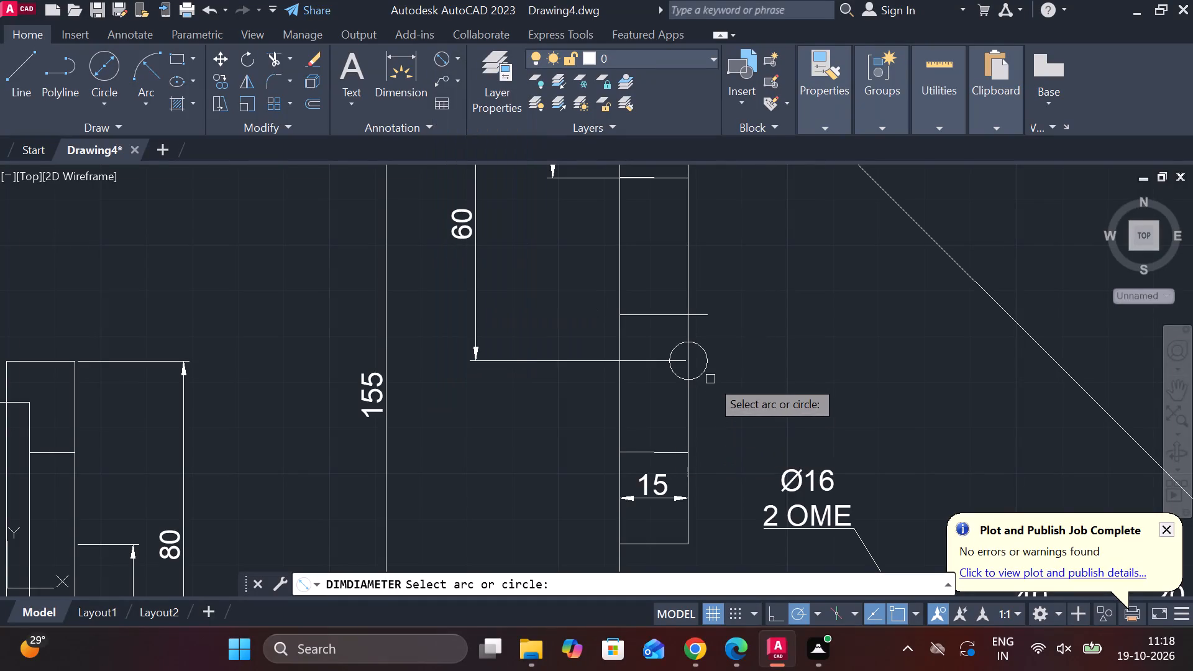
pyautogui.click(710, 372)
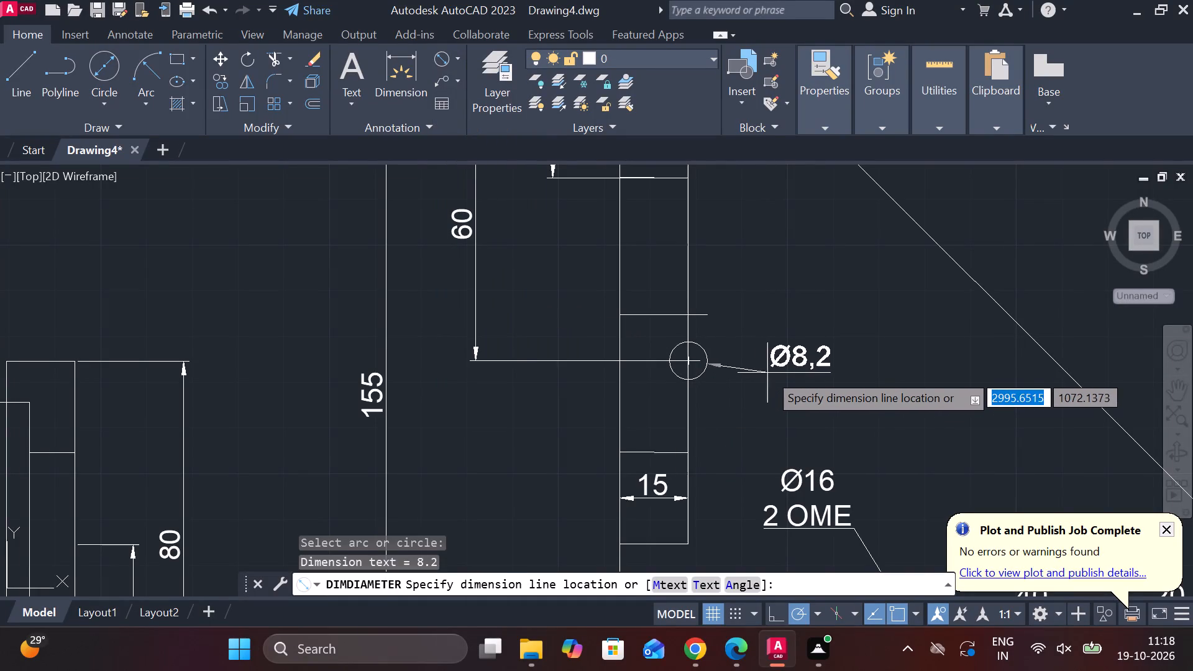
pyautogui.click(777, 375)
# Add a second line reading "3OME" beneath the text of the small hole's new diameter dimension.
pyautogui.doubleClick(828, 354)
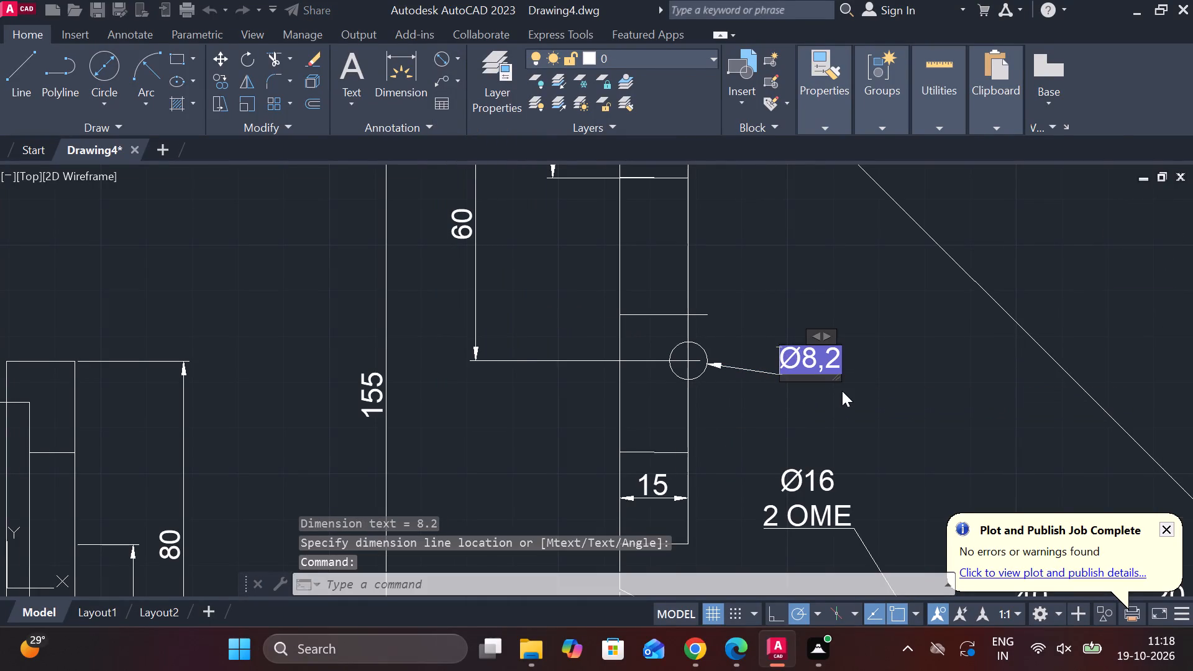
pyautogui.press('Right')
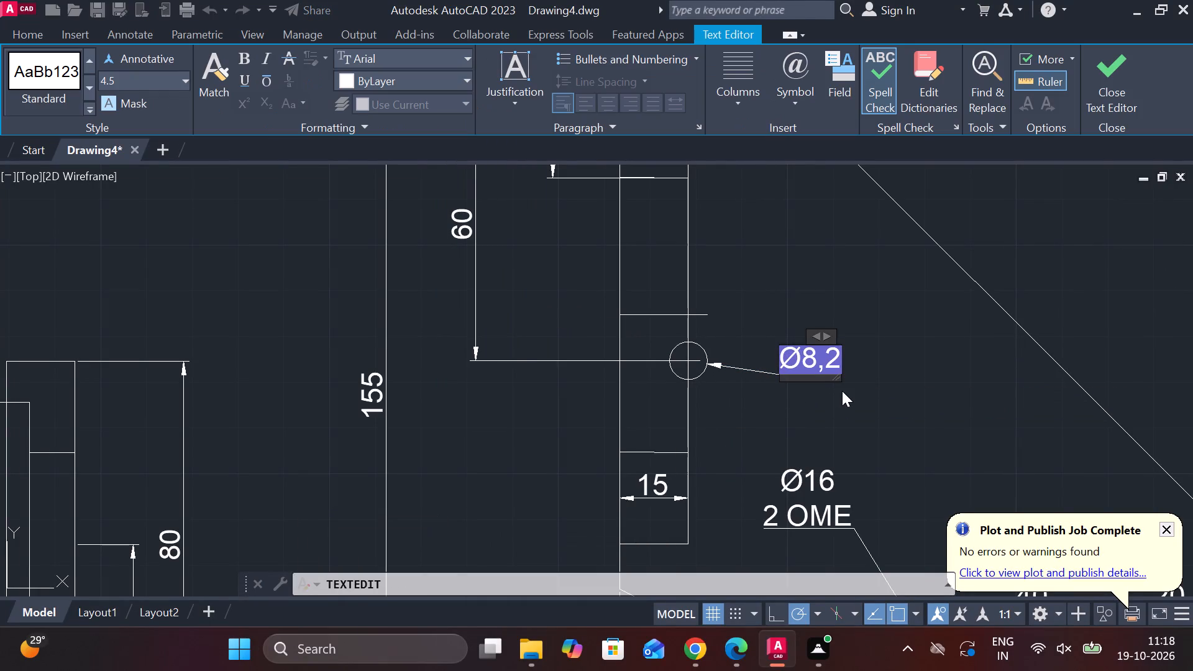
pyautogui.press('Return')
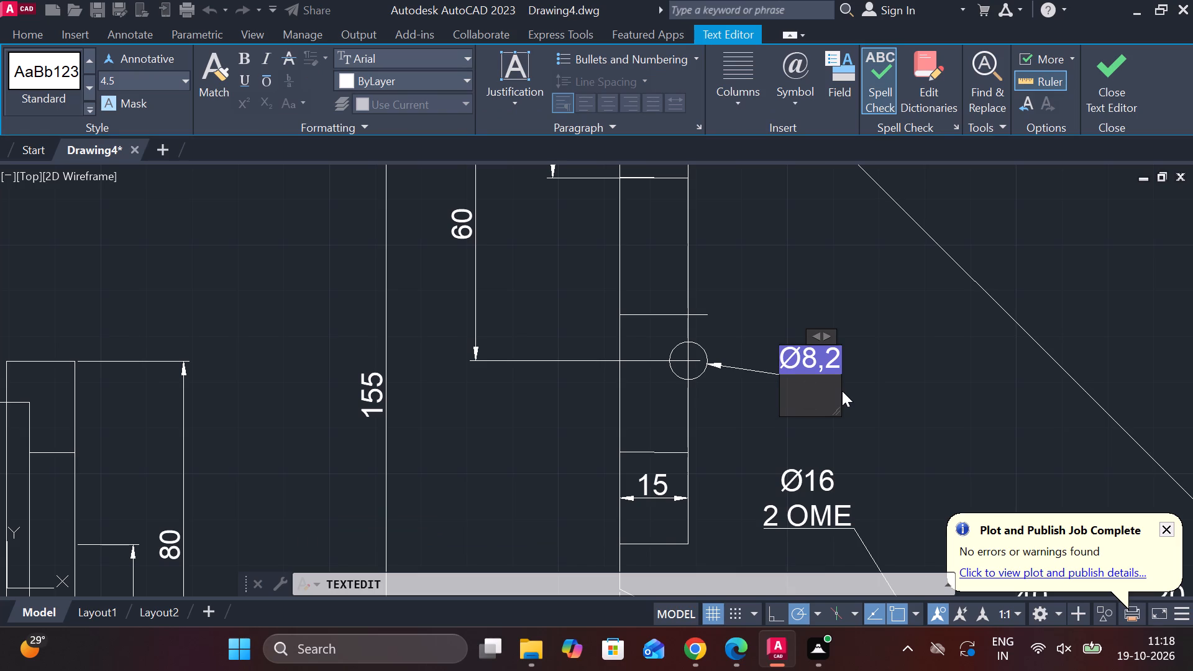
pyautogui.press('3')
pyautogui.write('OME')
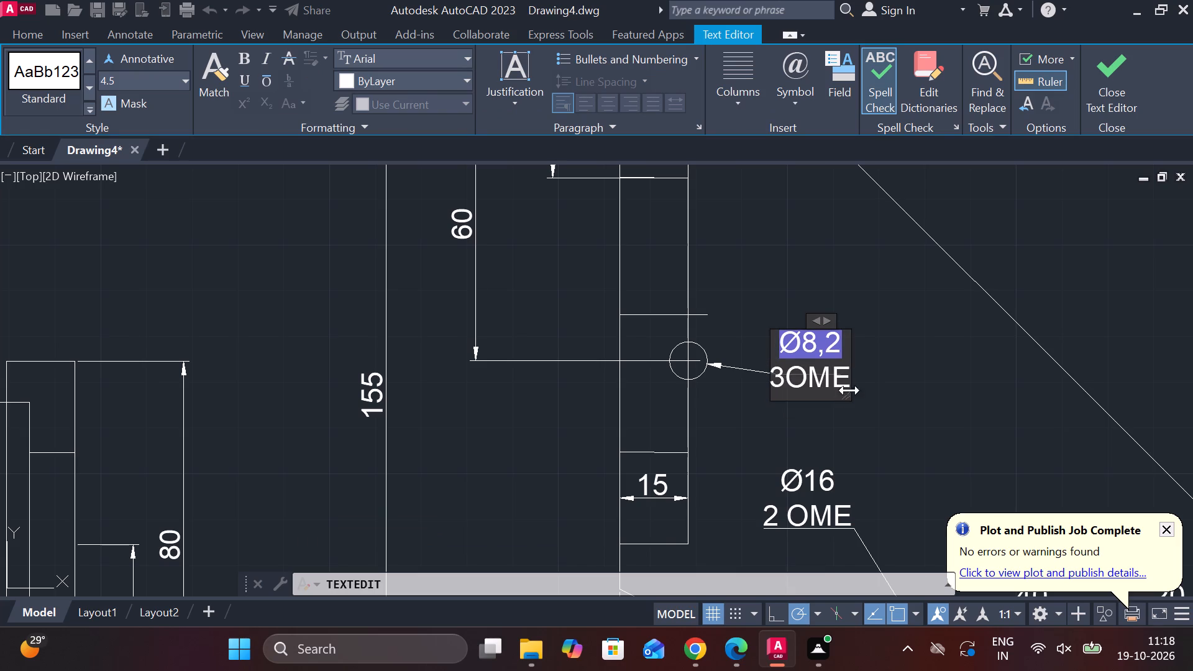
pyautogui.click(989, 367)
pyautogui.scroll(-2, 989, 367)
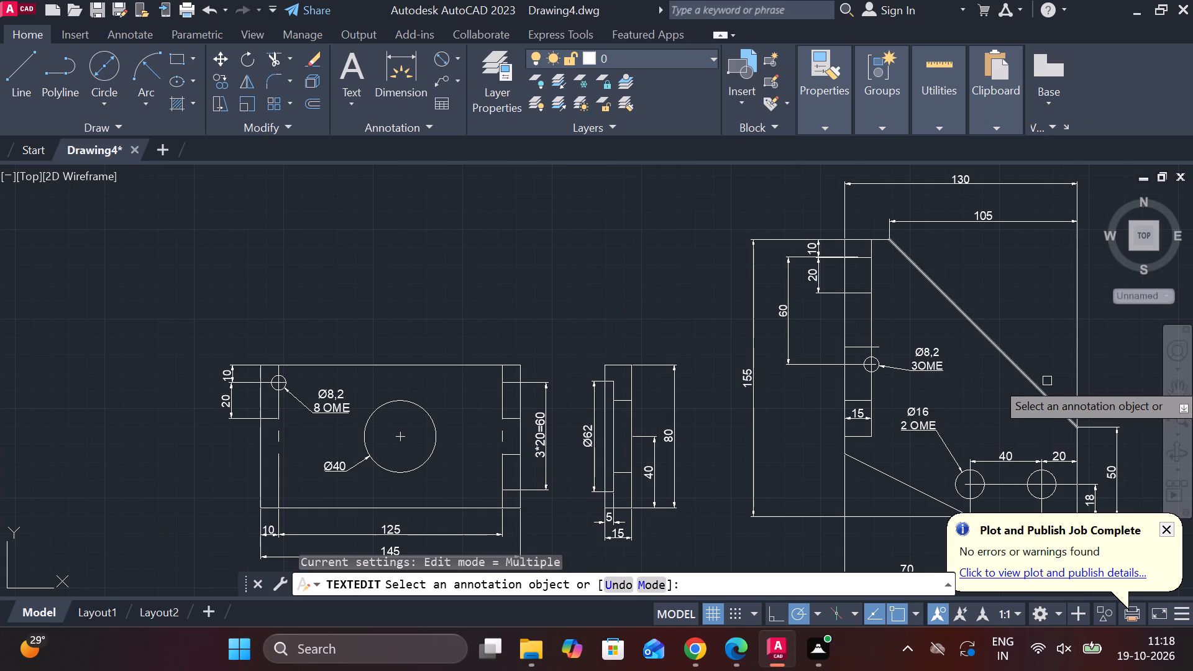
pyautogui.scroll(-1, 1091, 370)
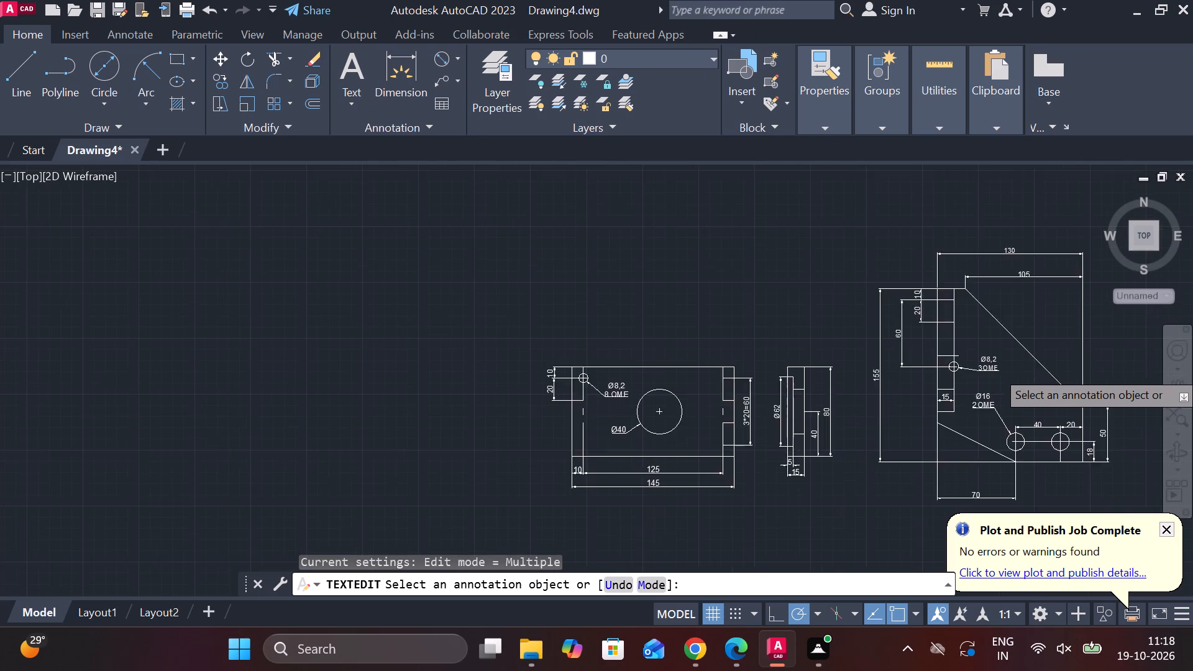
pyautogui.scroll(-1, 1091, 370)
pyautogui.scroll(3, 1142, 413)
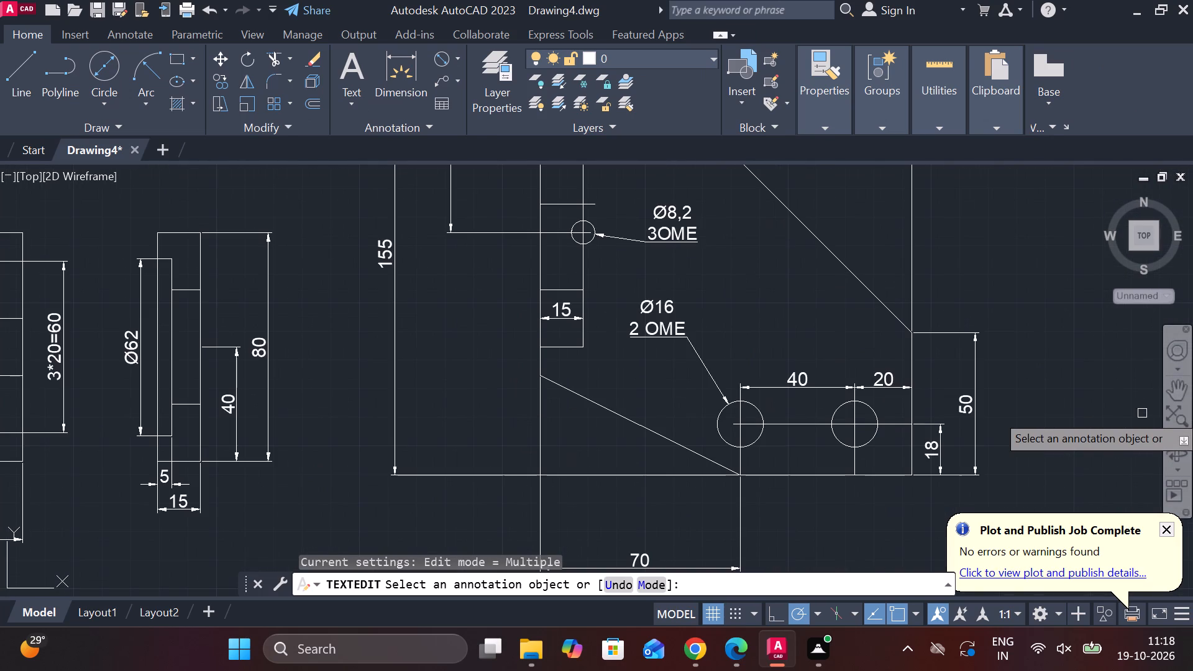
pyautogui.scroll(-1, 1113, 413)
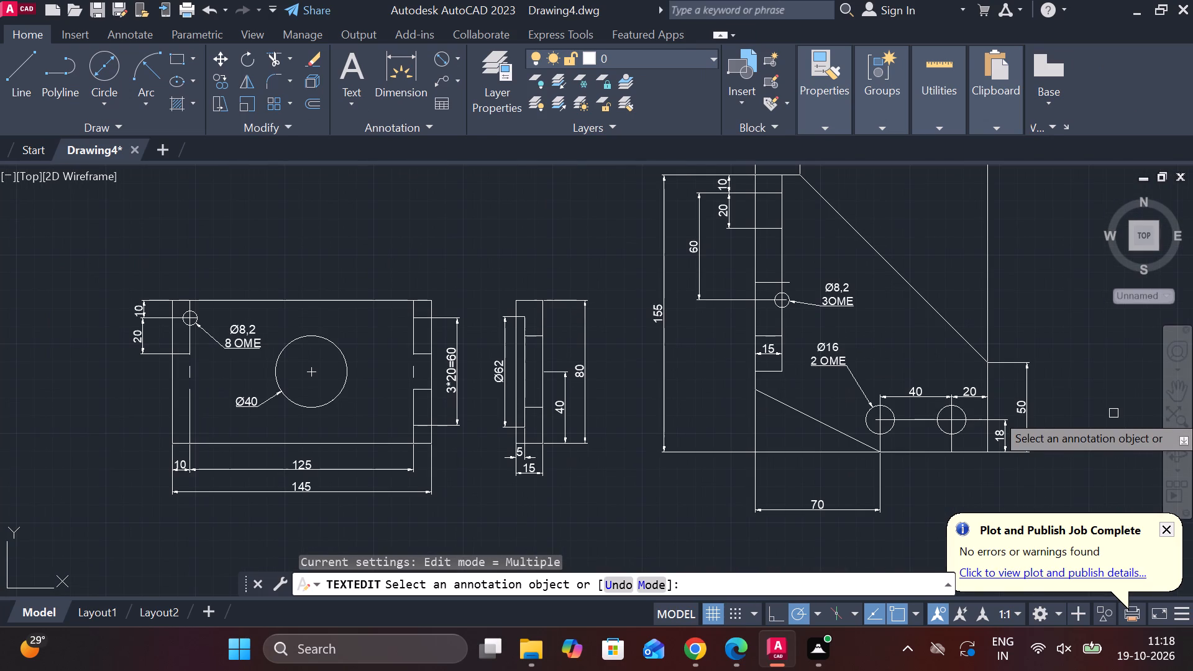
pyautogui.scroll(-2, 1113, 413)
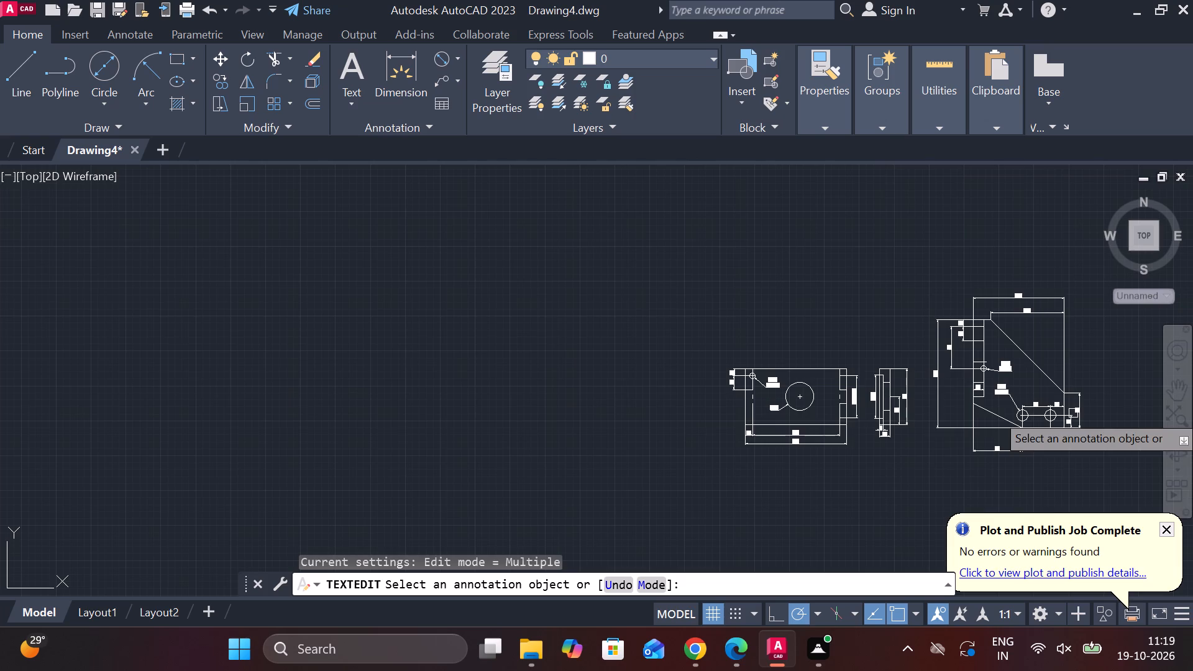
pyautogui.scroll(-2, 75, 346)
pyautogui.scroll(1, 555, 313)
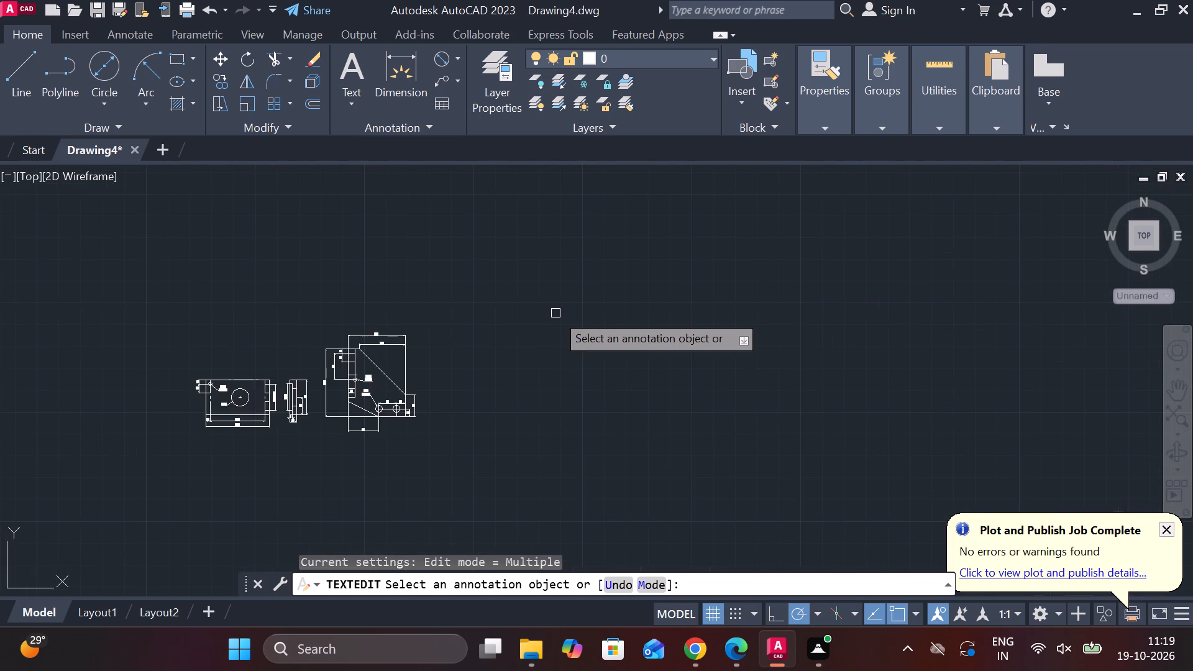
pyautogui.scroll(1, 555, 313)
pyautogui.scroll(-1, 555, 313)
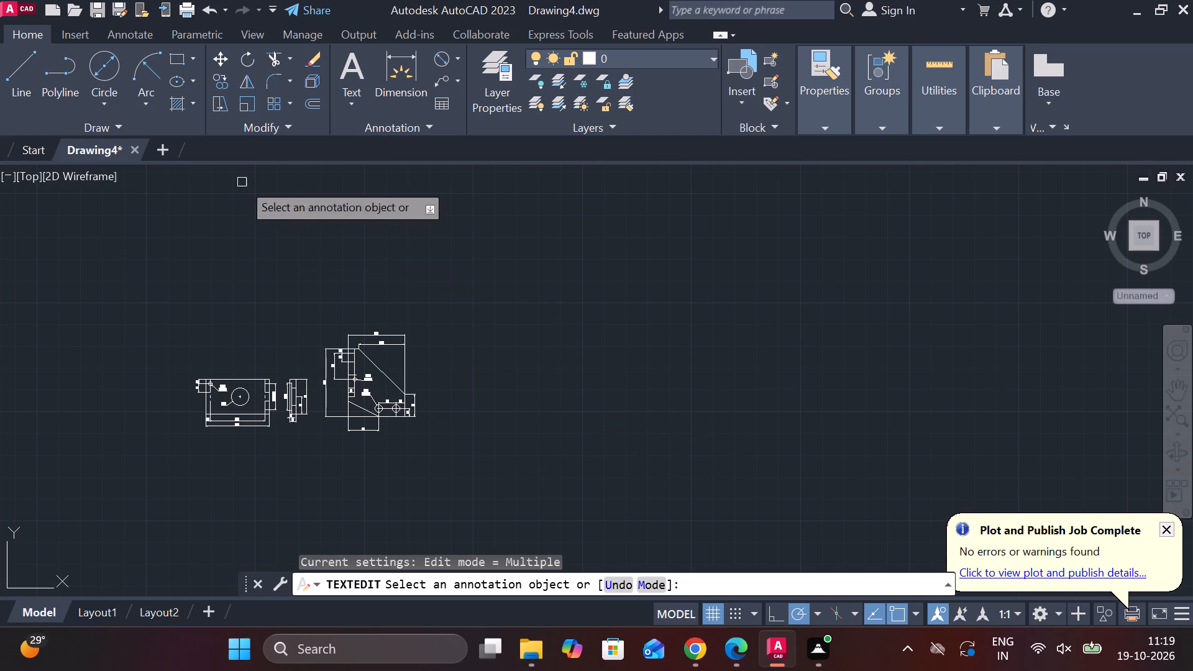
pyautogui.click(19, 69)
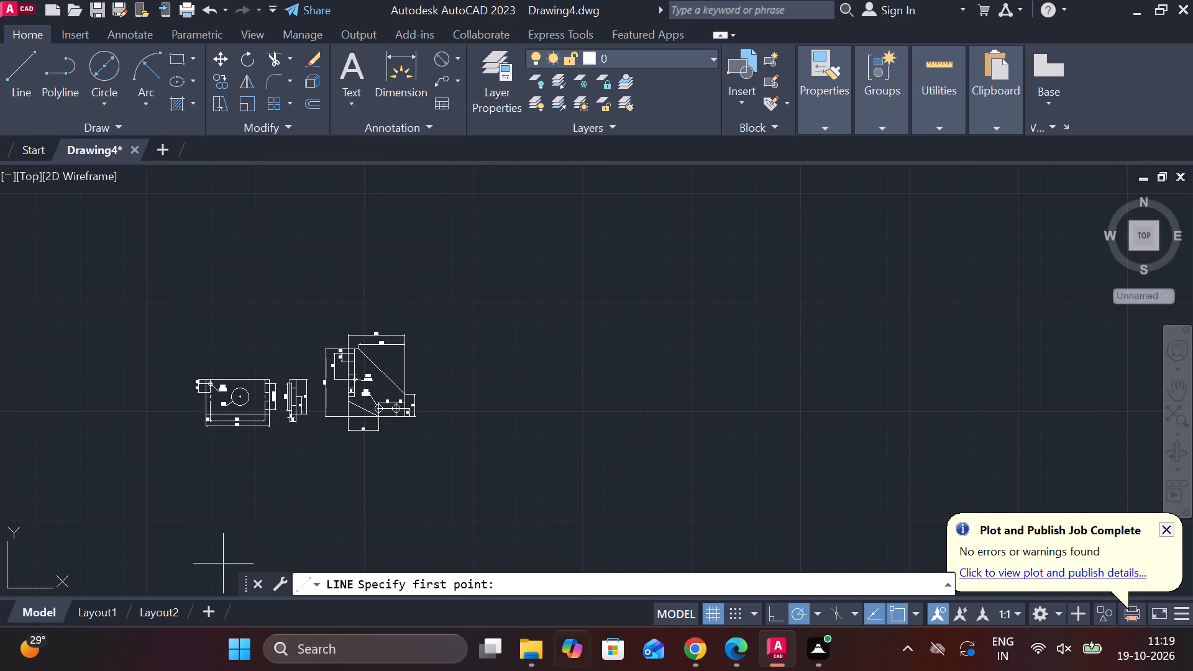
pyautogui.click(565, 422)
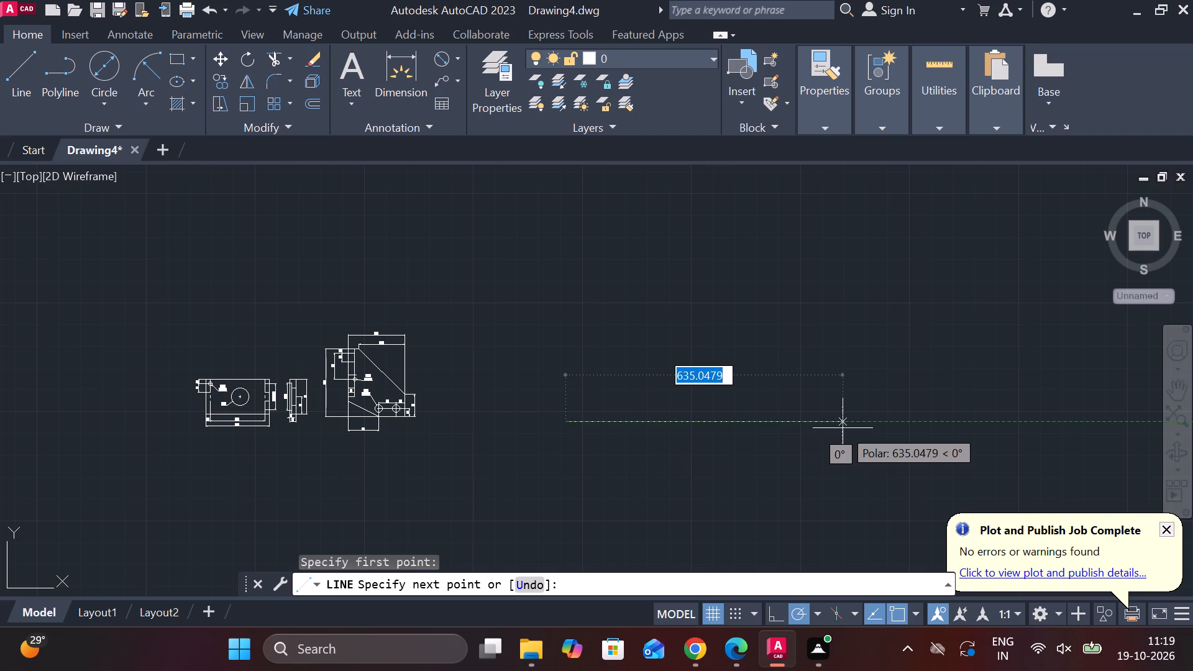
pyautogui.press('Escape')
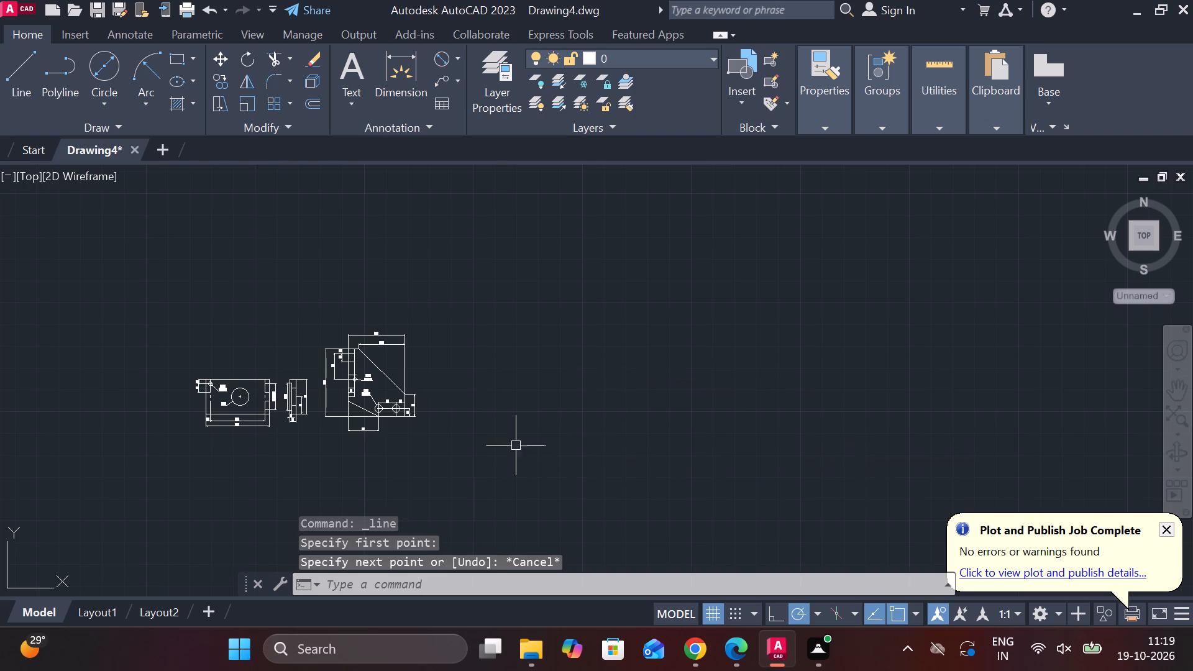
# Copy the 145-wide plate view with its dimensions, from its Ø40 circle's centre to the empty space right of the sloped-corner plate.
pyautogui.scroll(3, 317, 430)
pyautogui.scroll(-1, 317, 430)
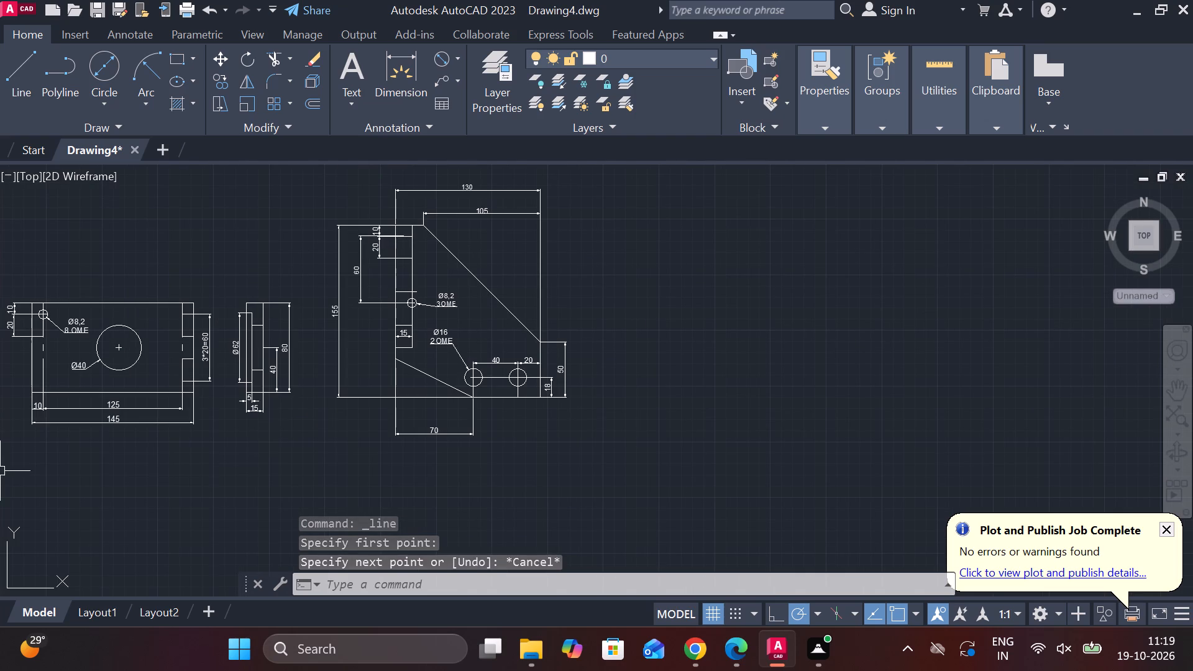
pyautogui.scroll(2, 14, 377)
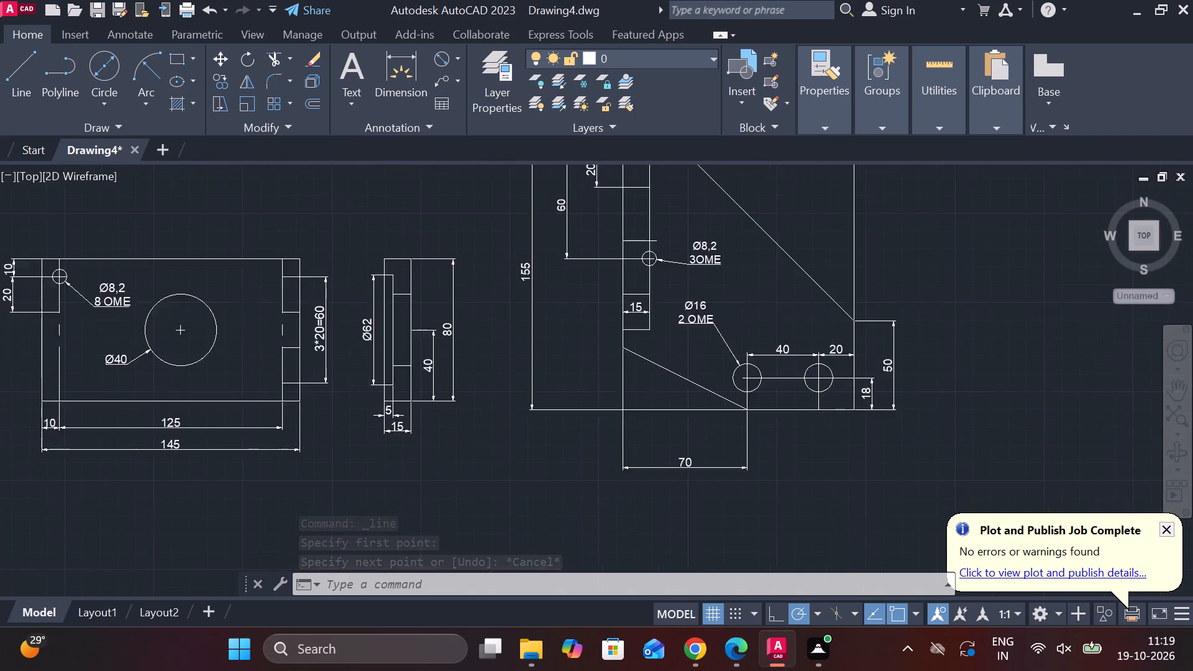
pyautogui.scroll(-3, 14, 377)
pyautogui.scroll(2, 35, 267)
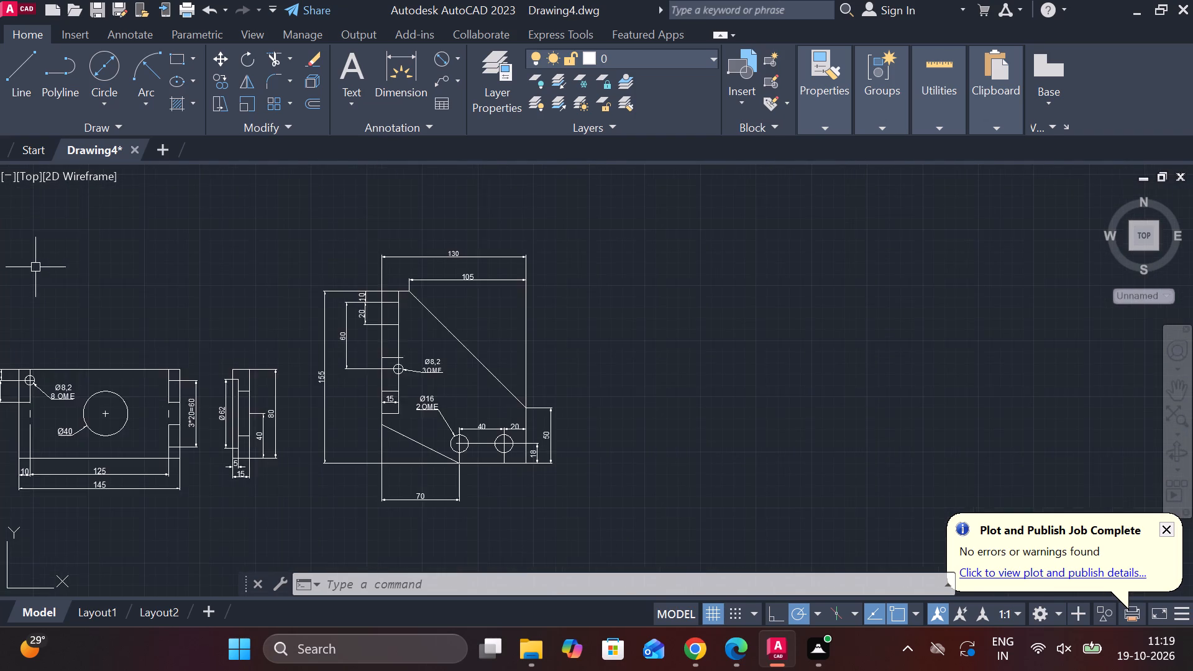
pyautogui.scroll(-2, 36, 267)
pyautogui.scroll(1, 445, 367)
pyautogui.scroll(-2, 445, 367)
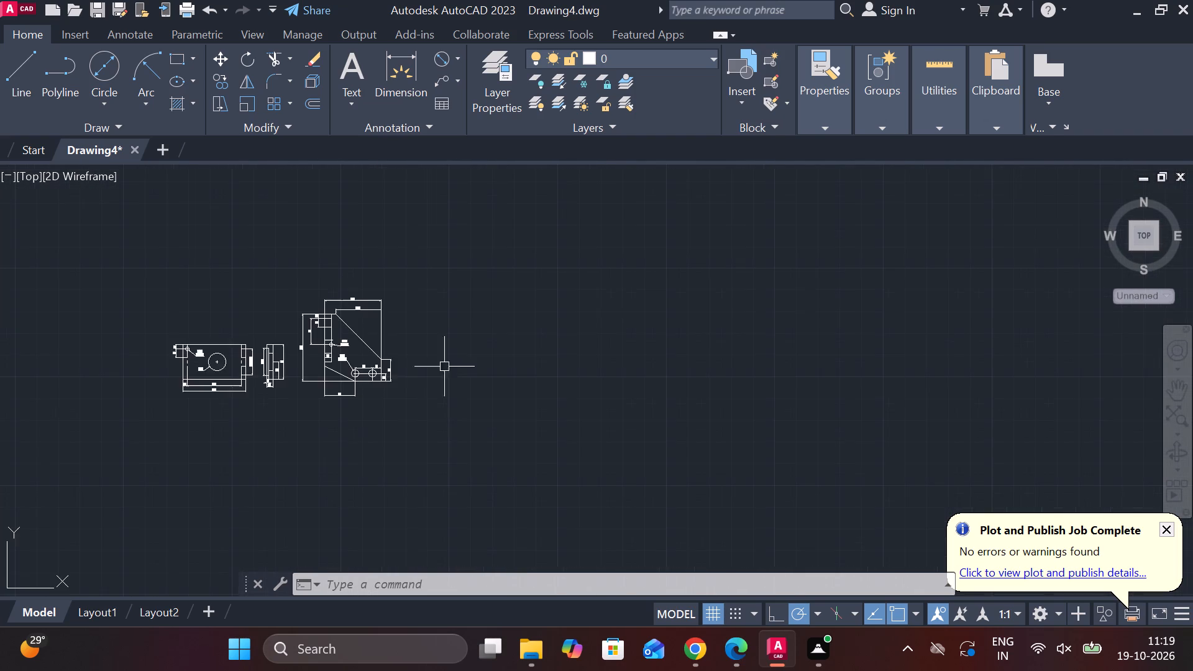
pyautogui.scroll(2, 205, 362)
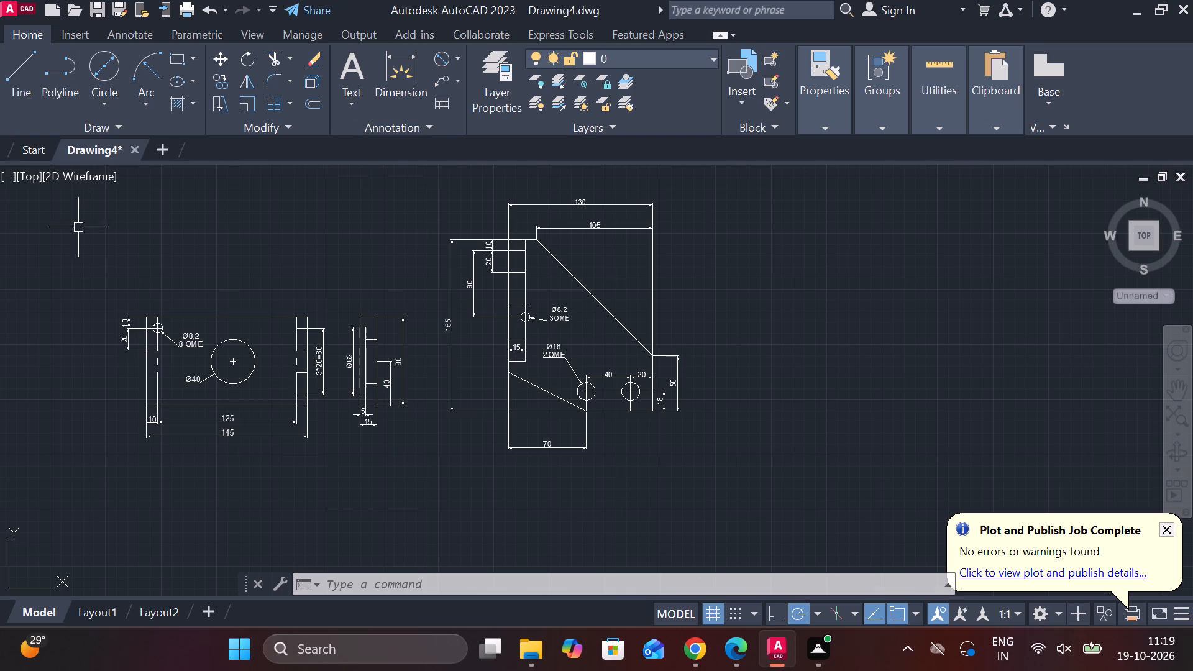
pyautogui.click(78, 258)
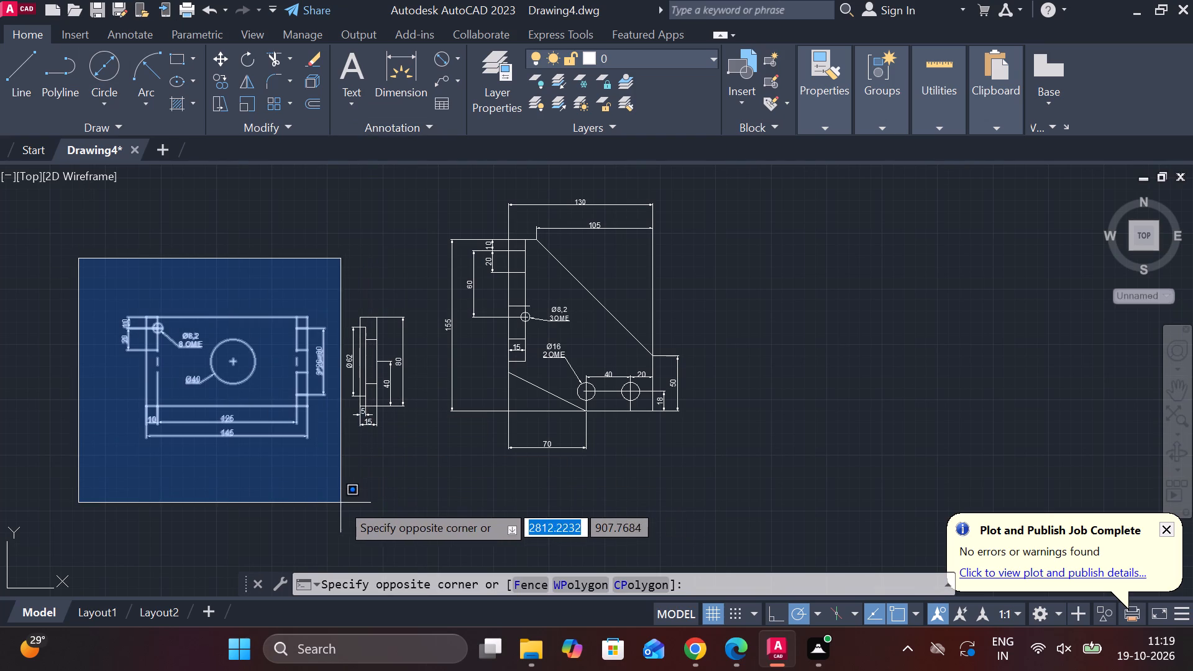
pyautogui.click(339, 504)
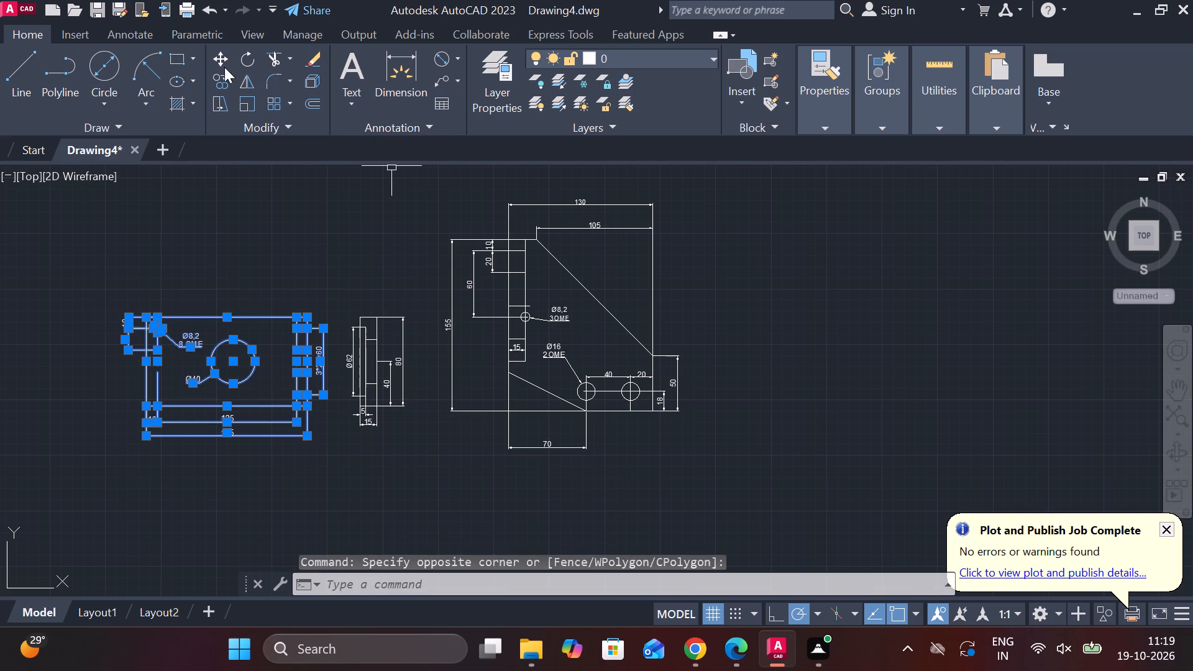
pyautogui.click(221, 78)
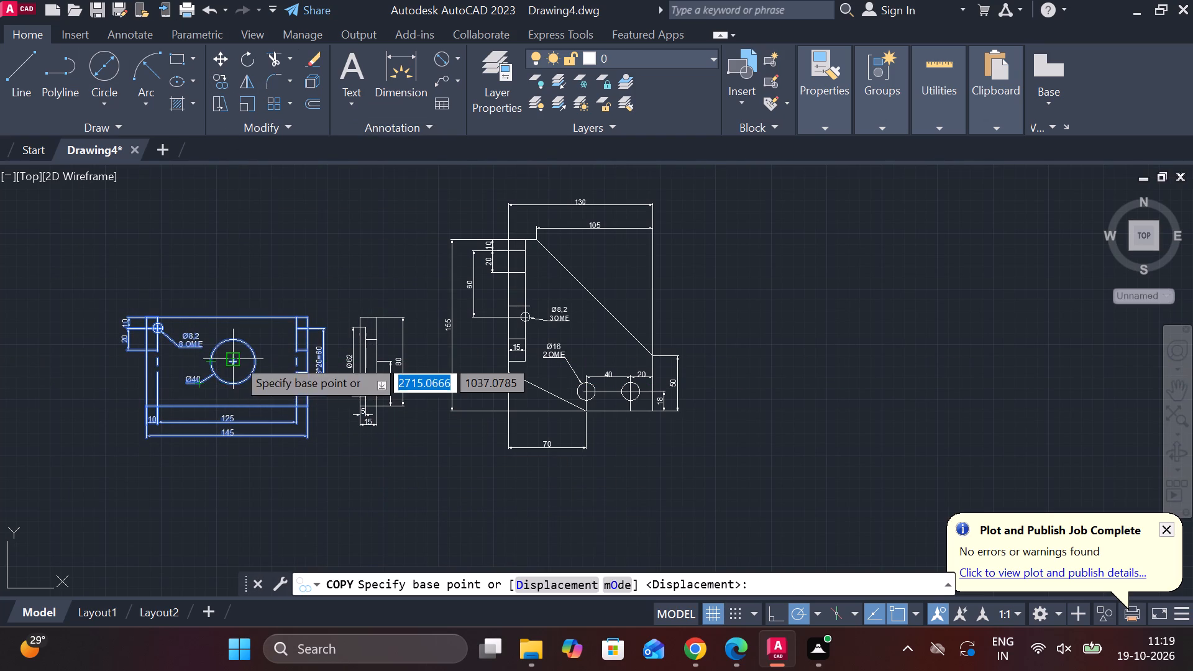
pyautogui.click(236, 362)
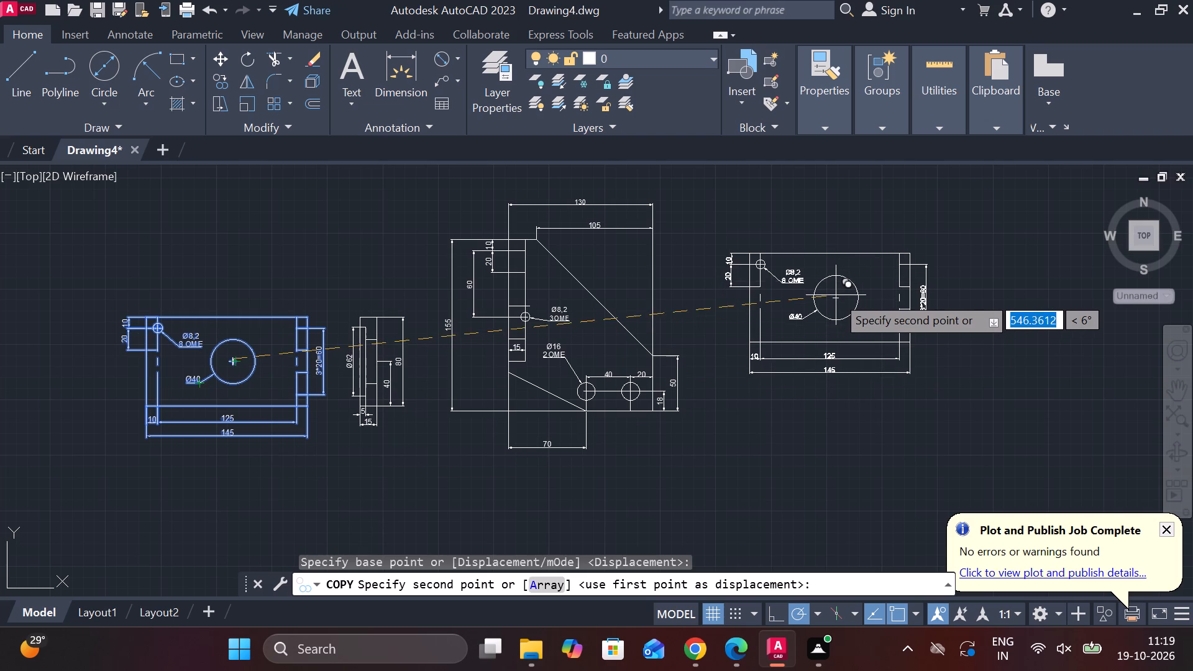
pyautogui.click(834, 275)
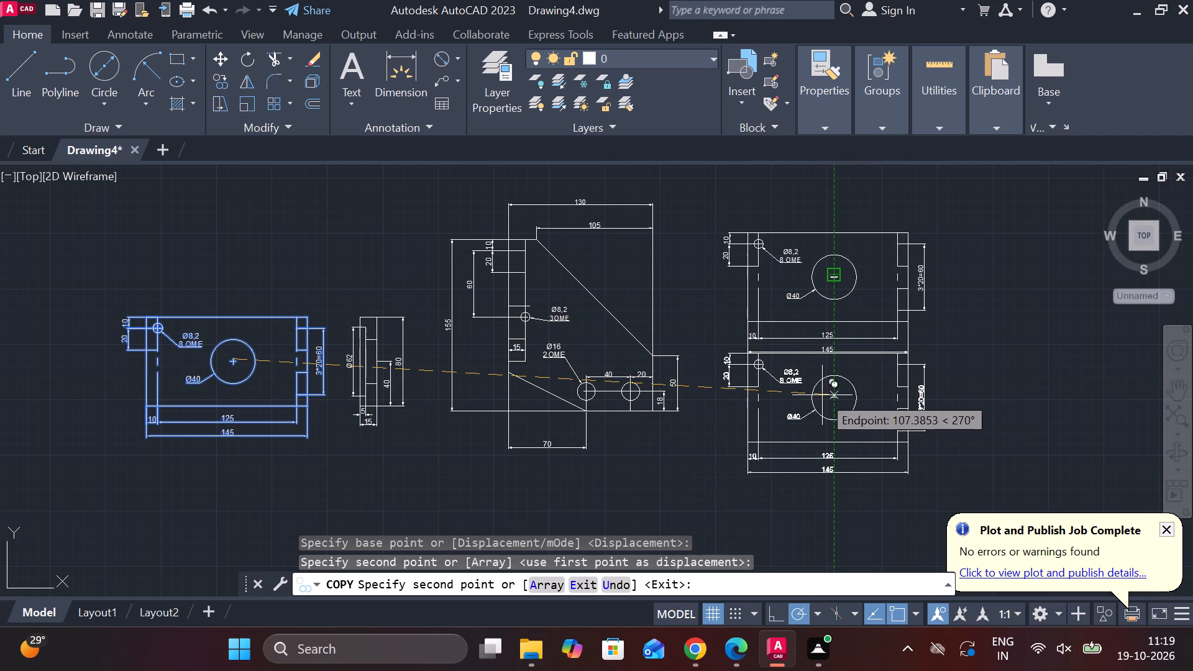
pyautogui.press('Escape')
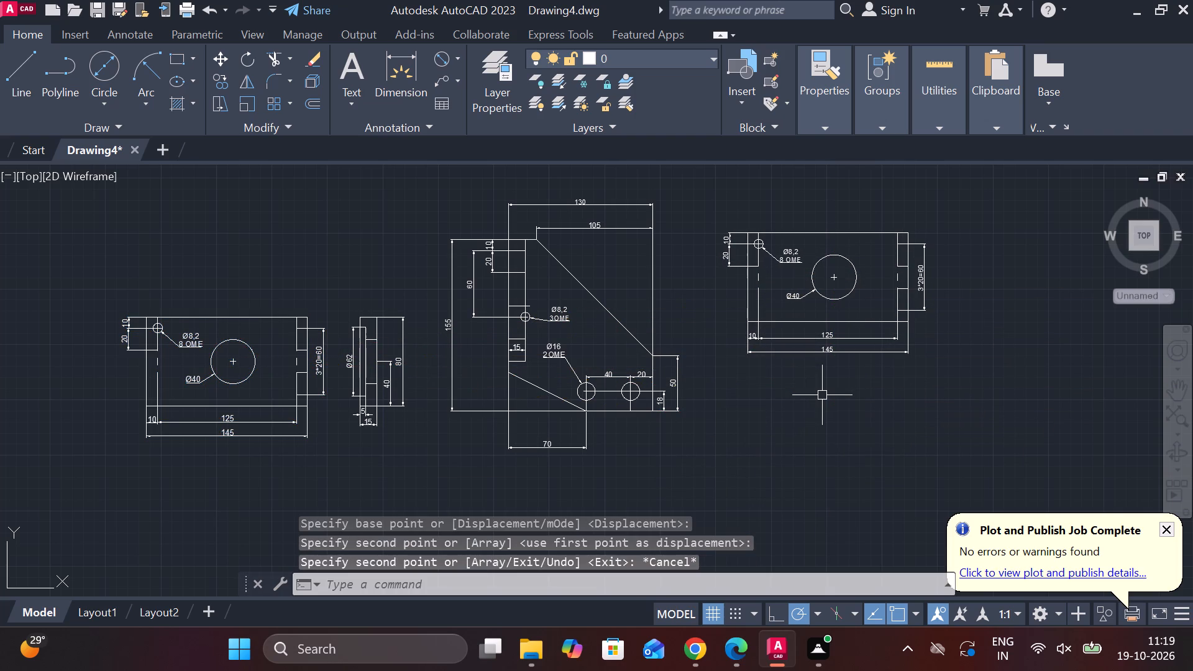
pyautogui.scroll(1, 940, 329)
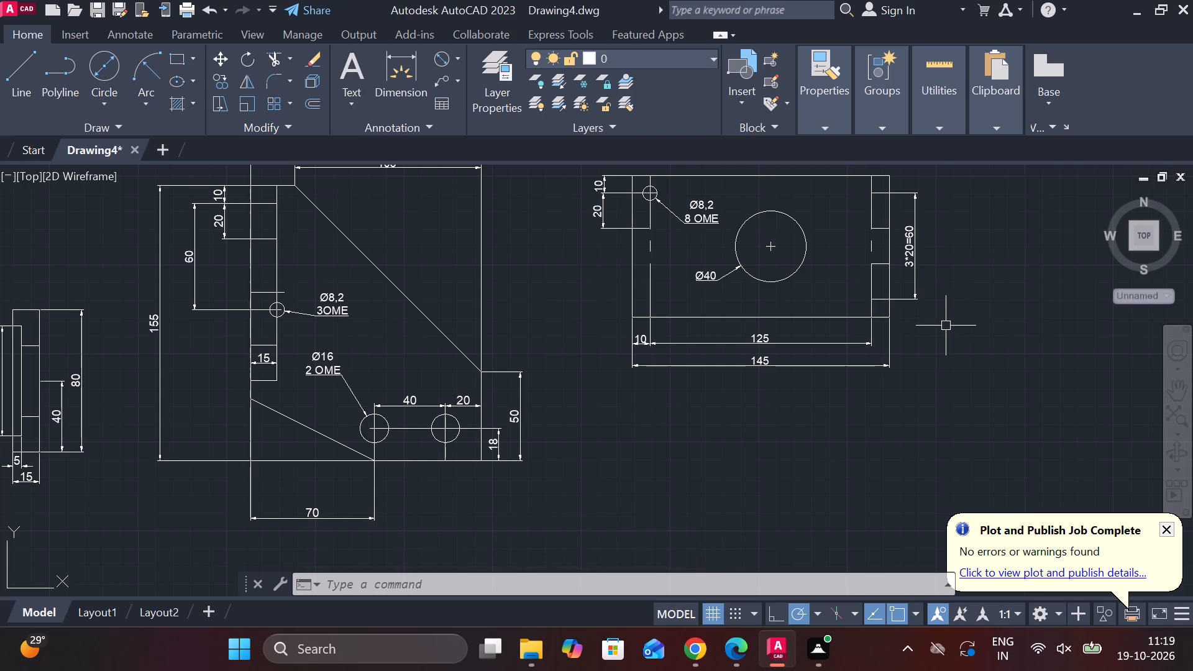
# Add a vertical linear dimension for the copied plate's overall height, placed outside the 3*20=60 dimension.
pyautogui.click(459, 58)
pyautogui.click(469, 81)
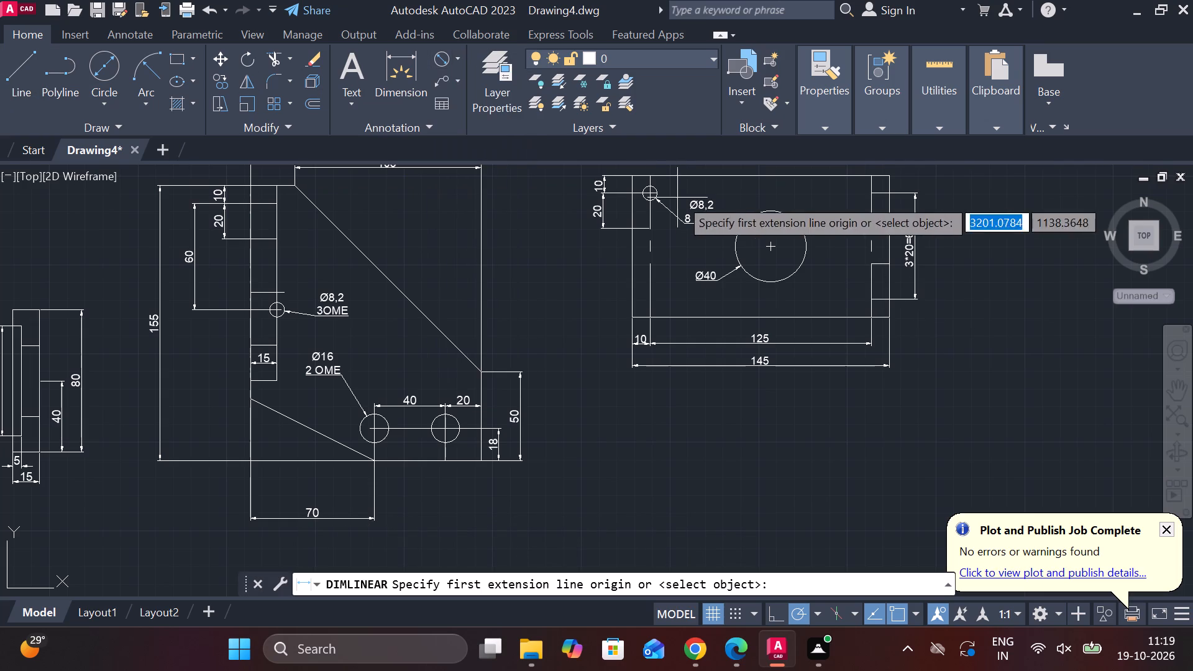
pyautogui.click(893, 174)
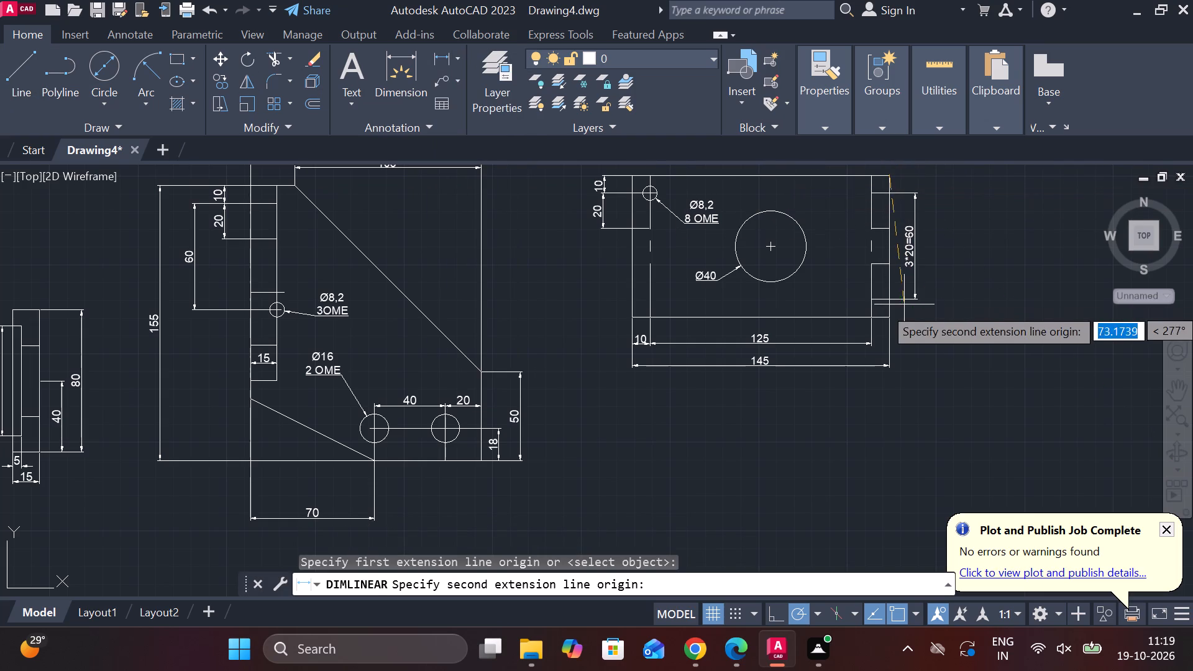
pyautogui.click(890, 322)
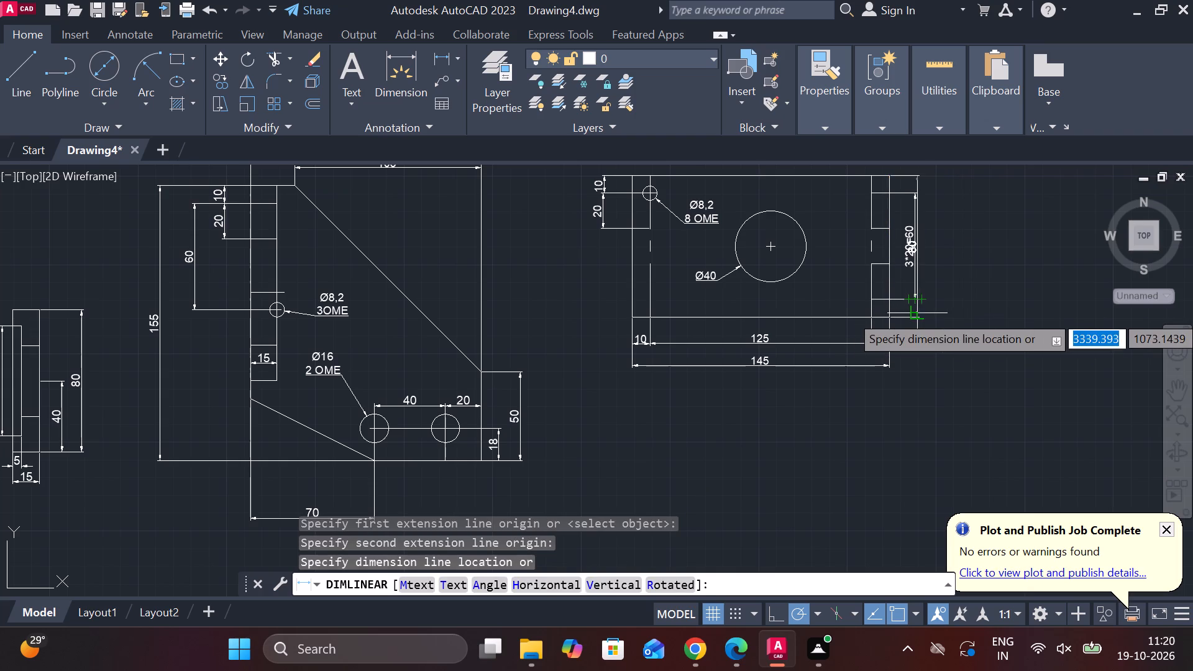
pyautogui.click(948, 314)
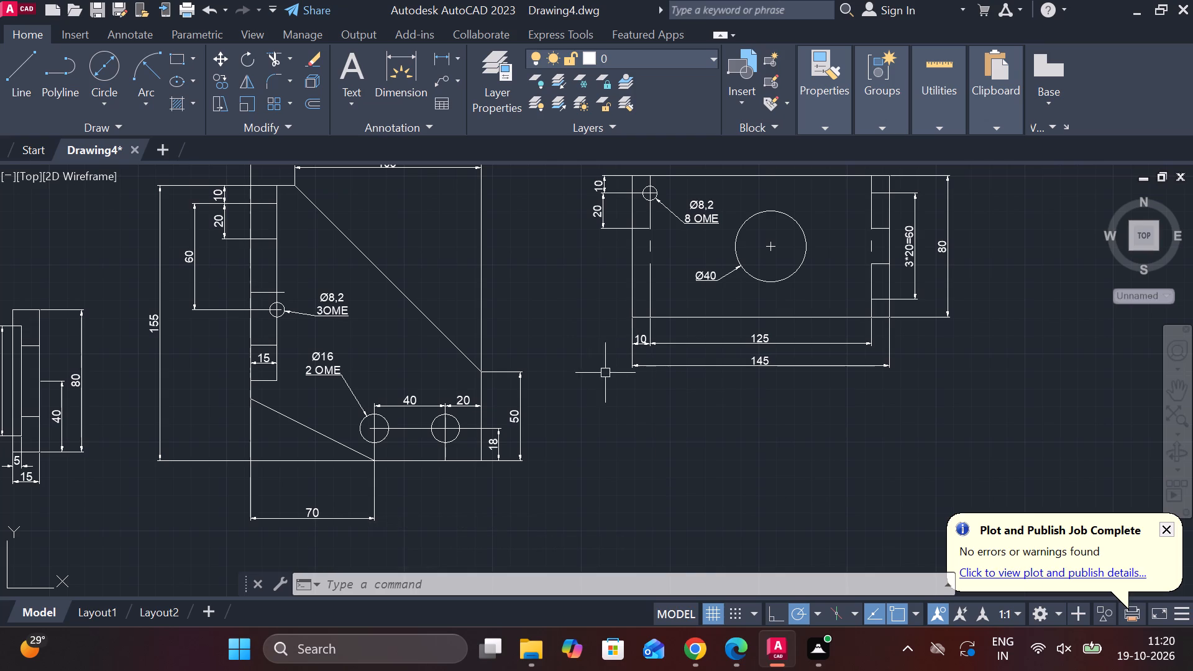
# Delete the large central circle and its Ø40 diameter dimension from the copied plate view.
pyautogui.doubleClick(790, 276)
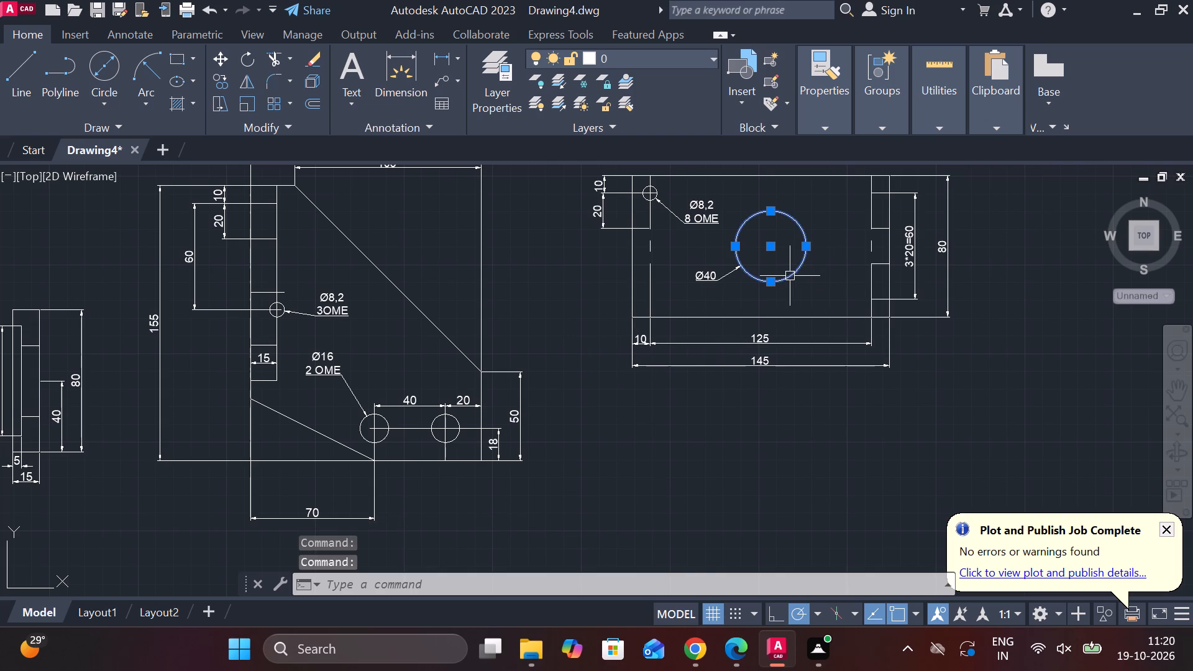
pyautogui.press('Delete')
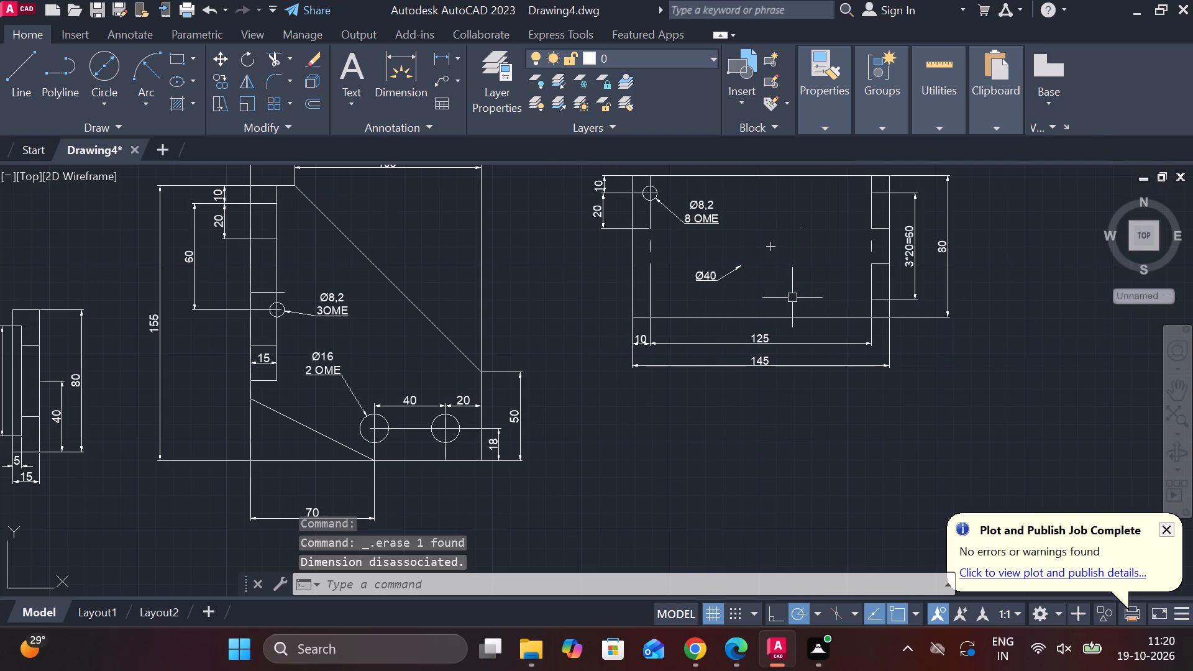
pyautogui.click(775, 248)
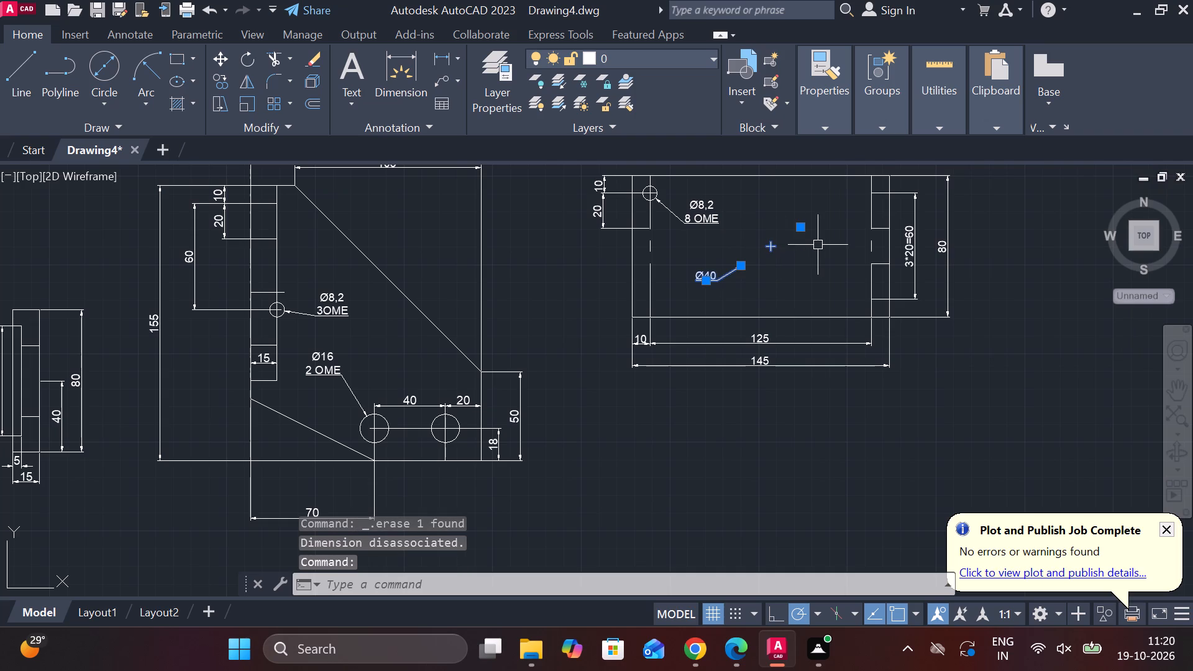
pyautogui.press('Delete')
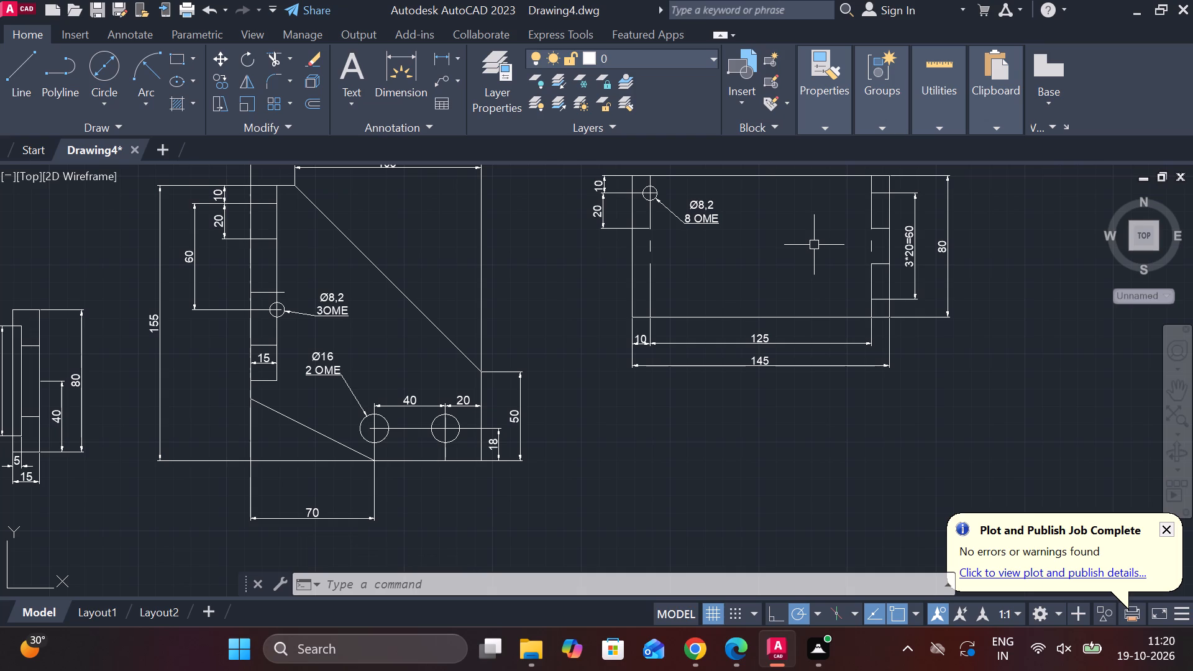
# Draw a circle of diameter 62 in the empty space below the existing views.
pyautogui.scroll(-2, 893, 276)
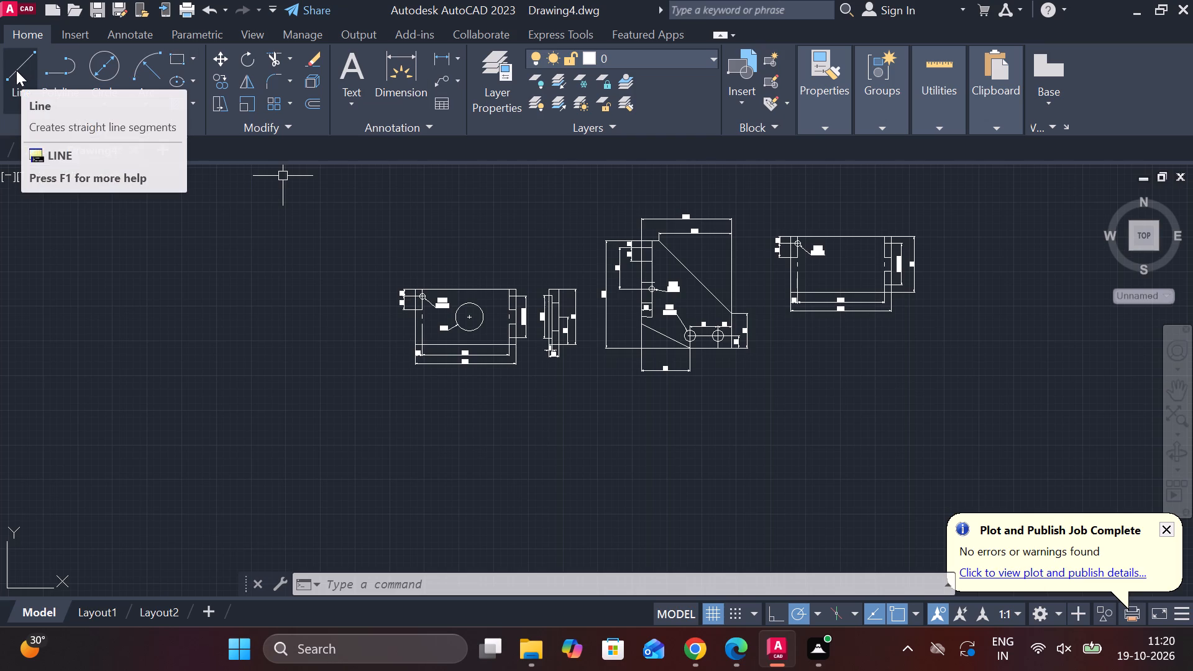
pyautogui.click(106, 64)
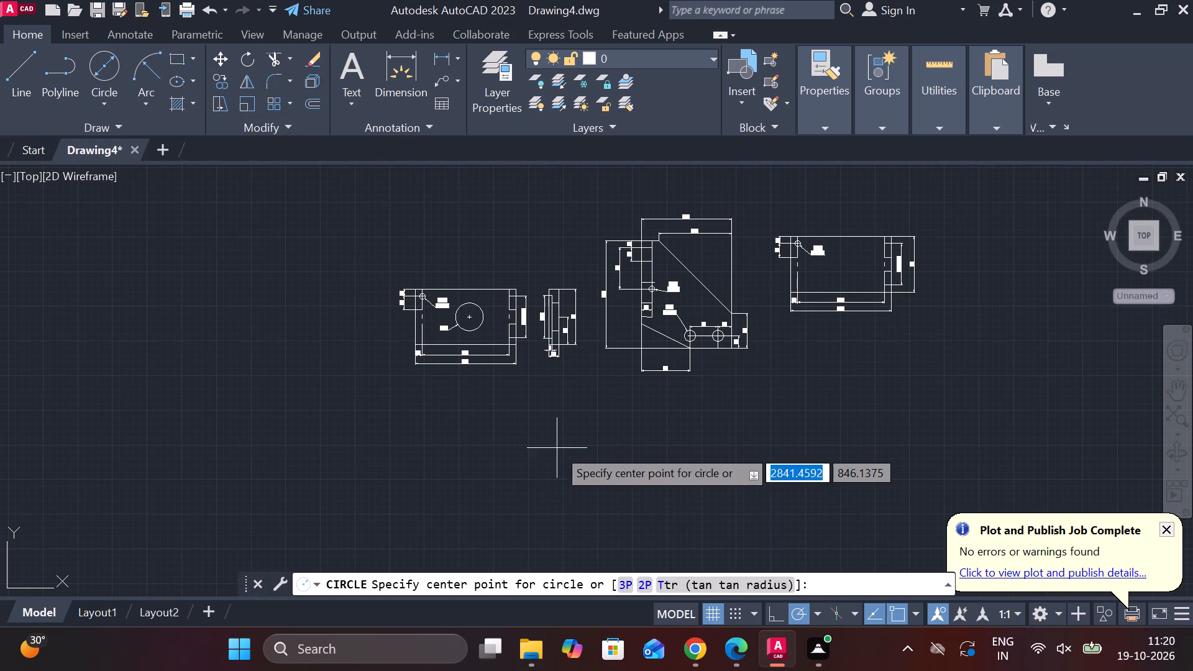
pyautogui.click(557, 448)
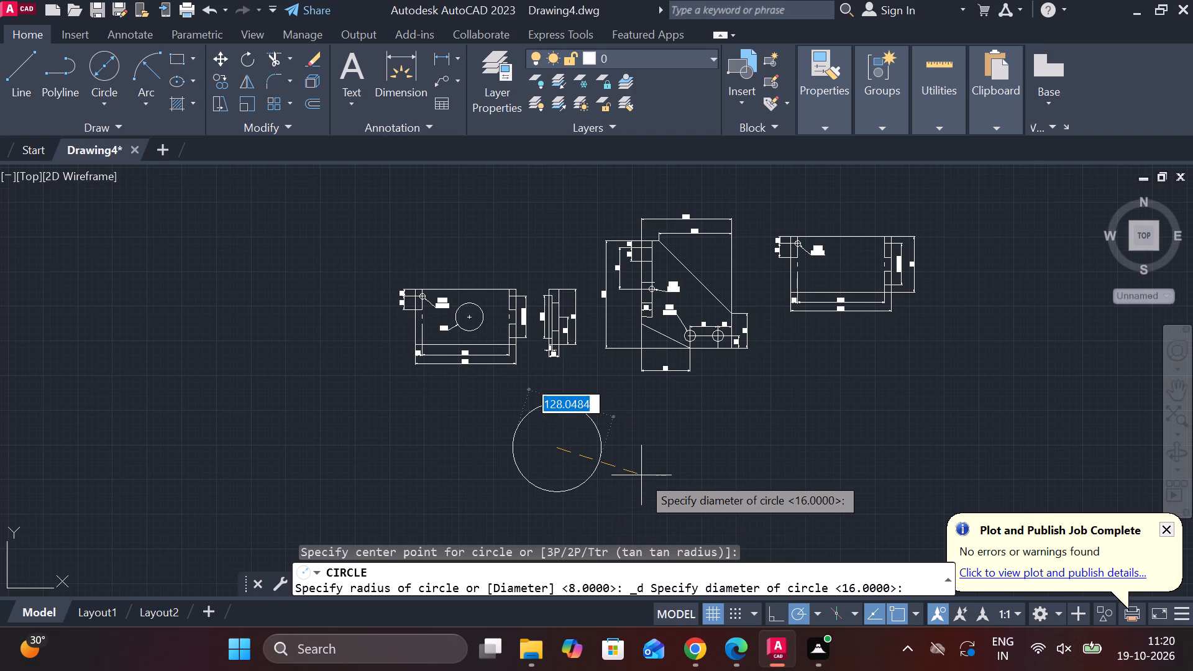
pyautogui.press('6')
pyautogui.press('2')
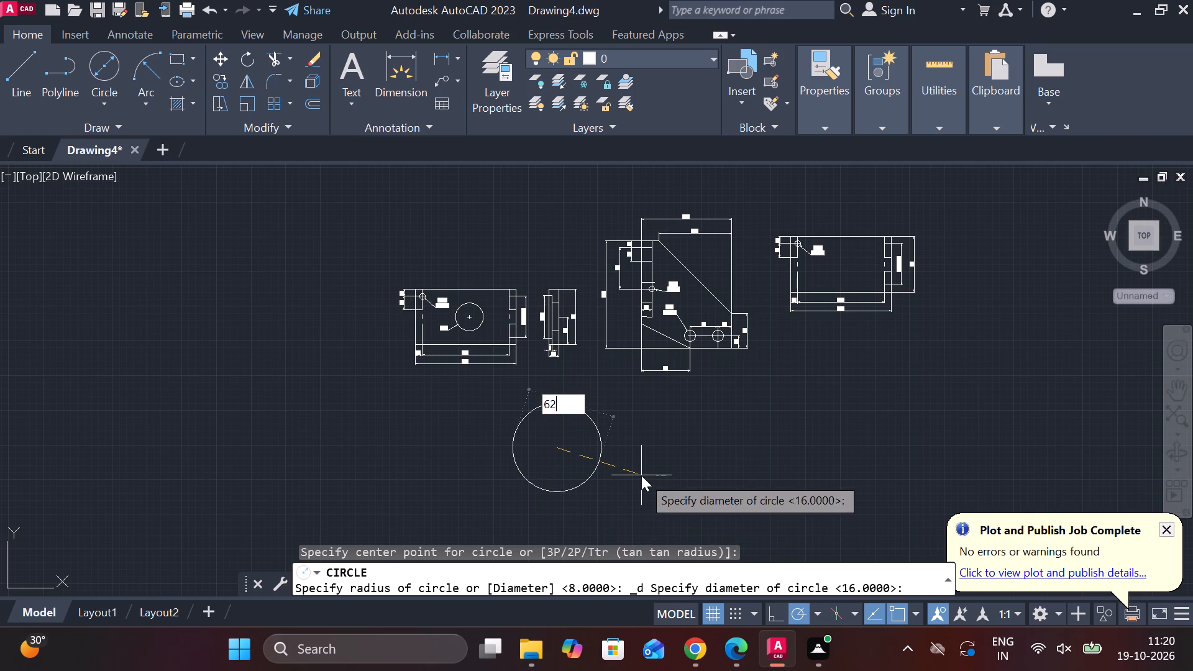
pyautogui.press('Return')
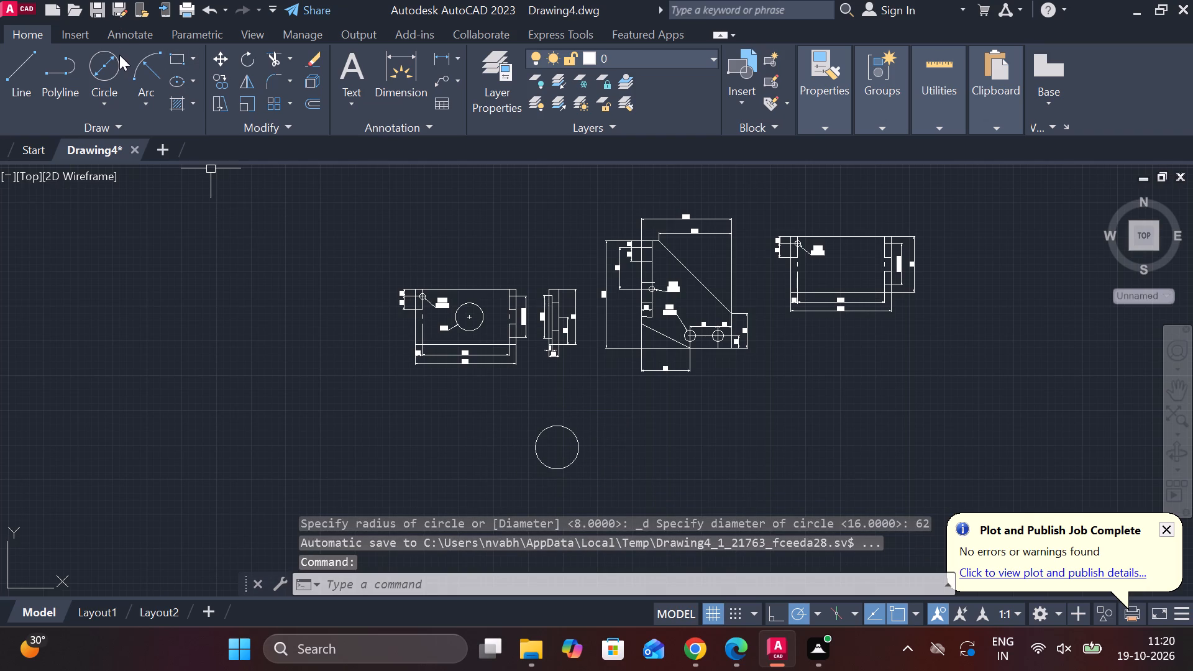
# Draw a concentric circle of diameter 40 inside the 62-diameter circle.
pyautogui.click(112, 57)
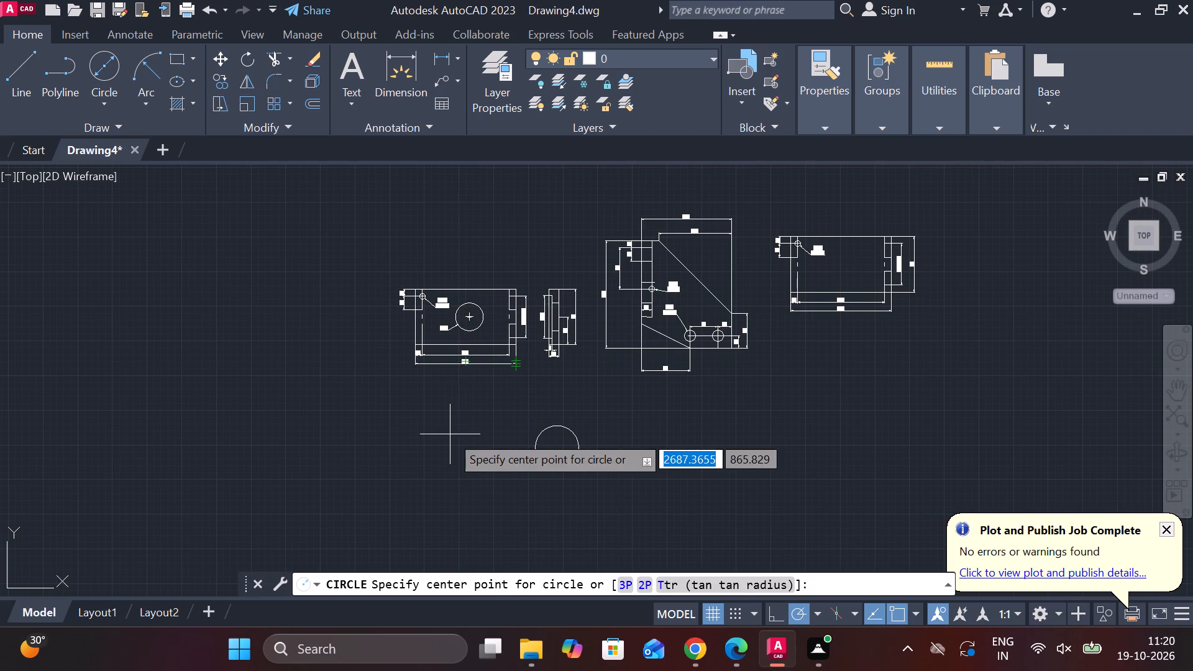
pyautogui.scroll(3, 563, 457)
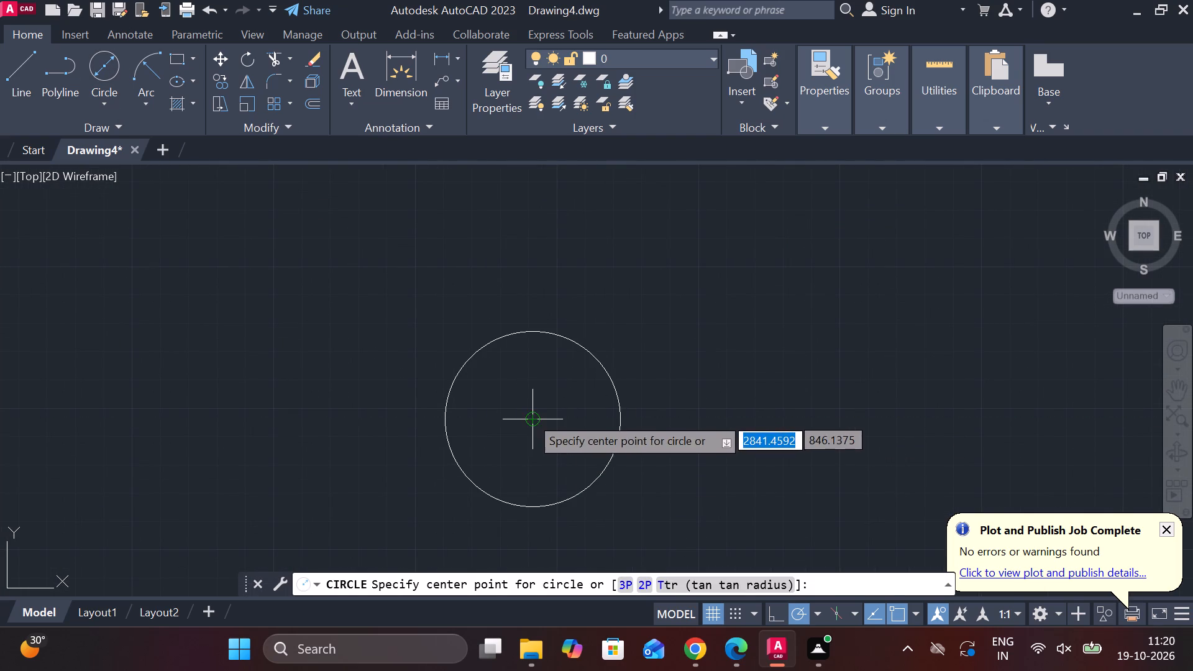
pyautogui.click(531, 416)
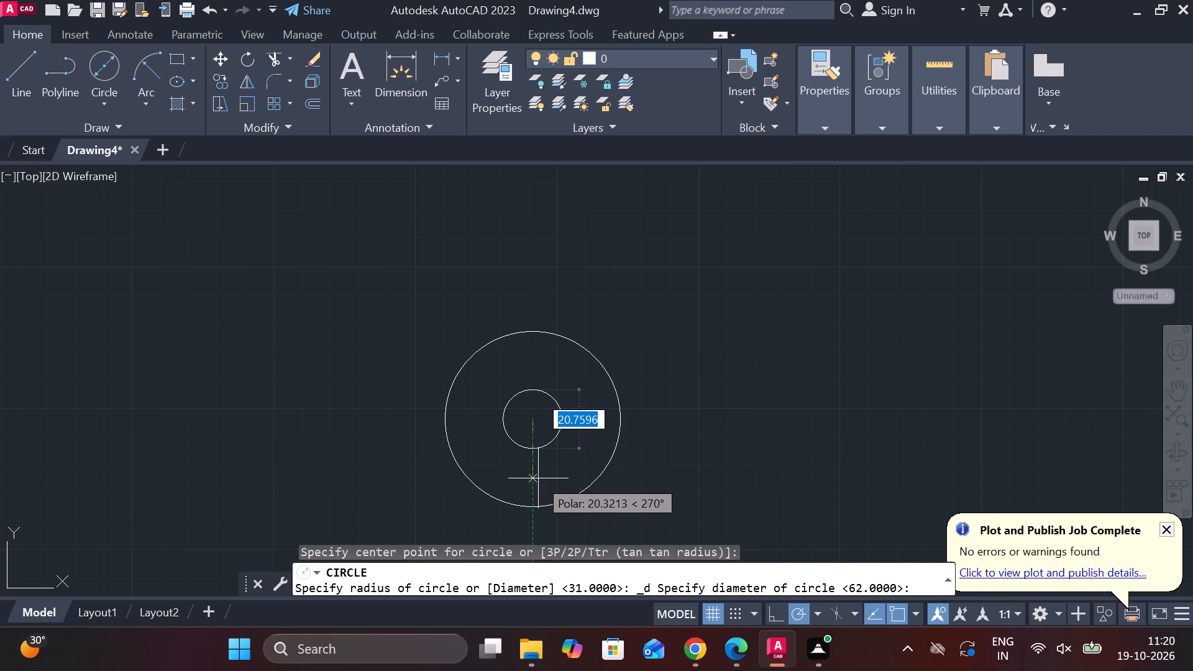
pyautogui.write('40')
pyautogui.press('Return')
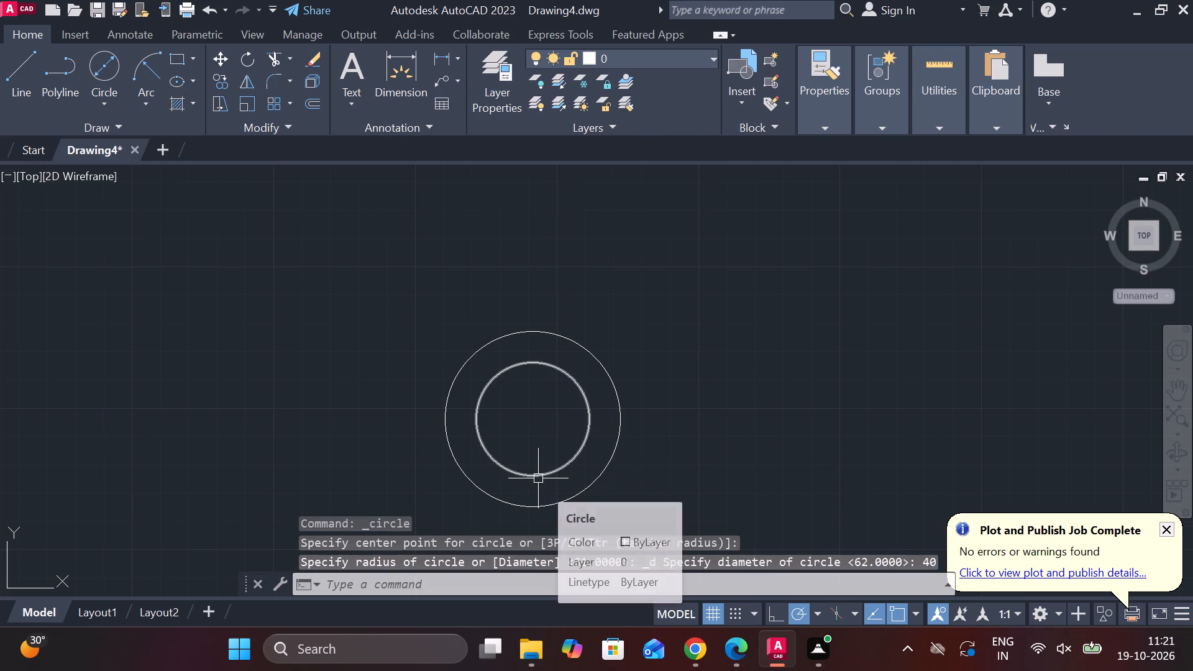
# Draw a vertical centre line about 135 long through the two concentric circles, extending past them above and below.
pyautogui.scroll(-2, 485, 321)
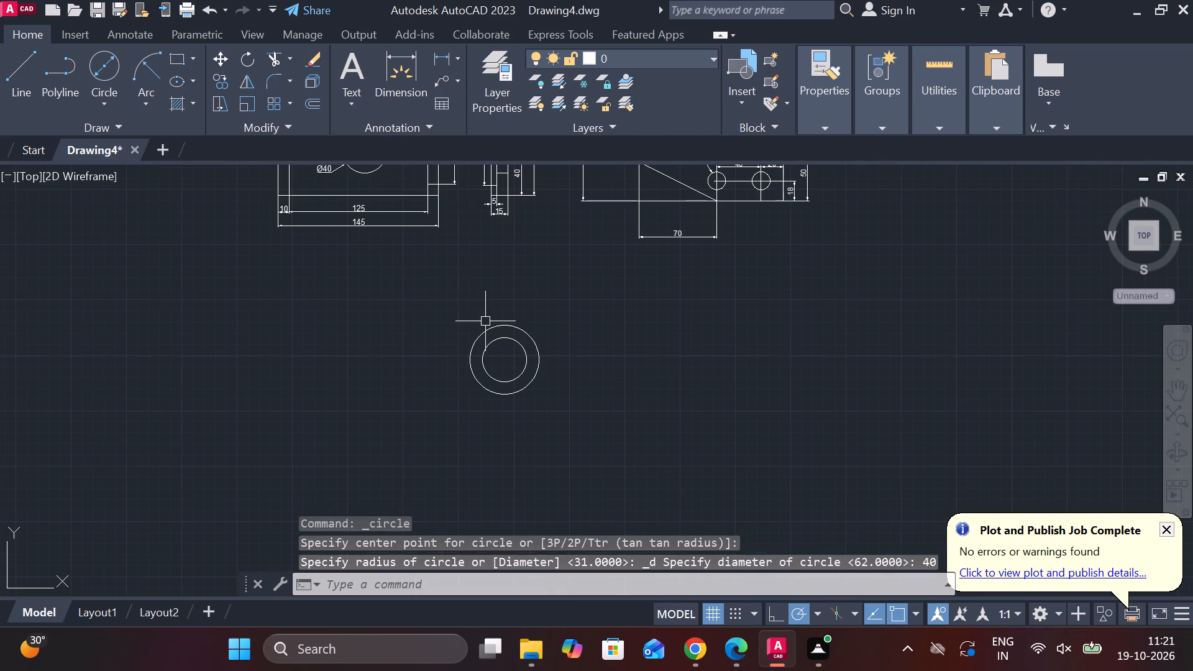
pyautogui.click(25, 83)
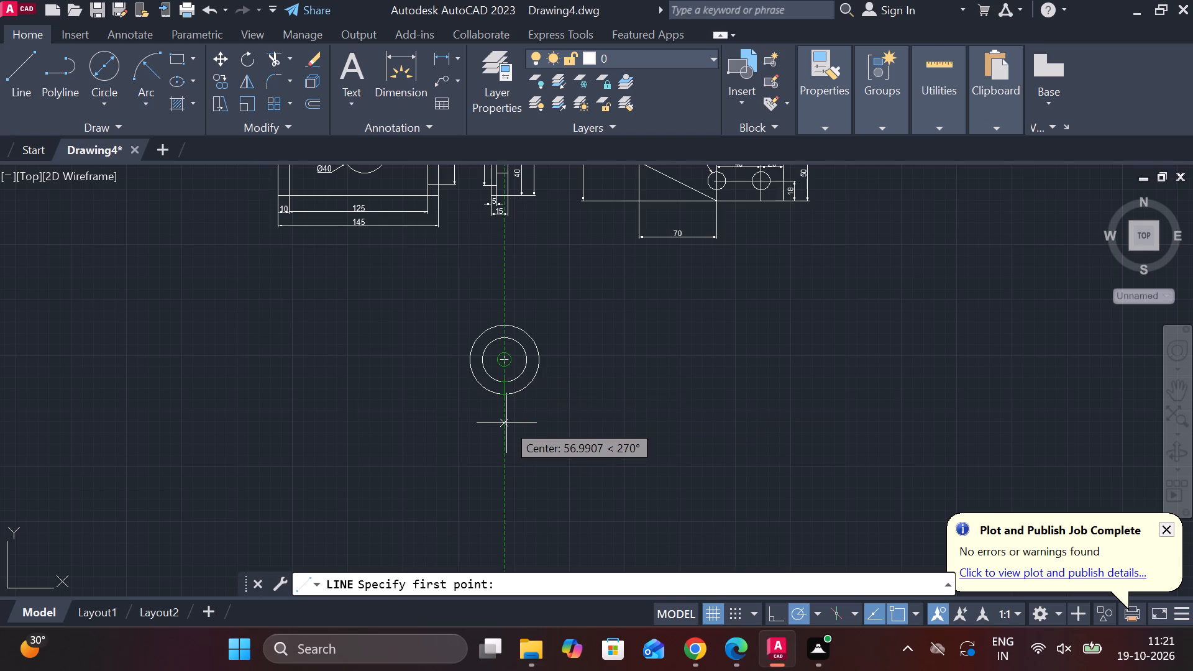
pyautogui.click(506, 434)
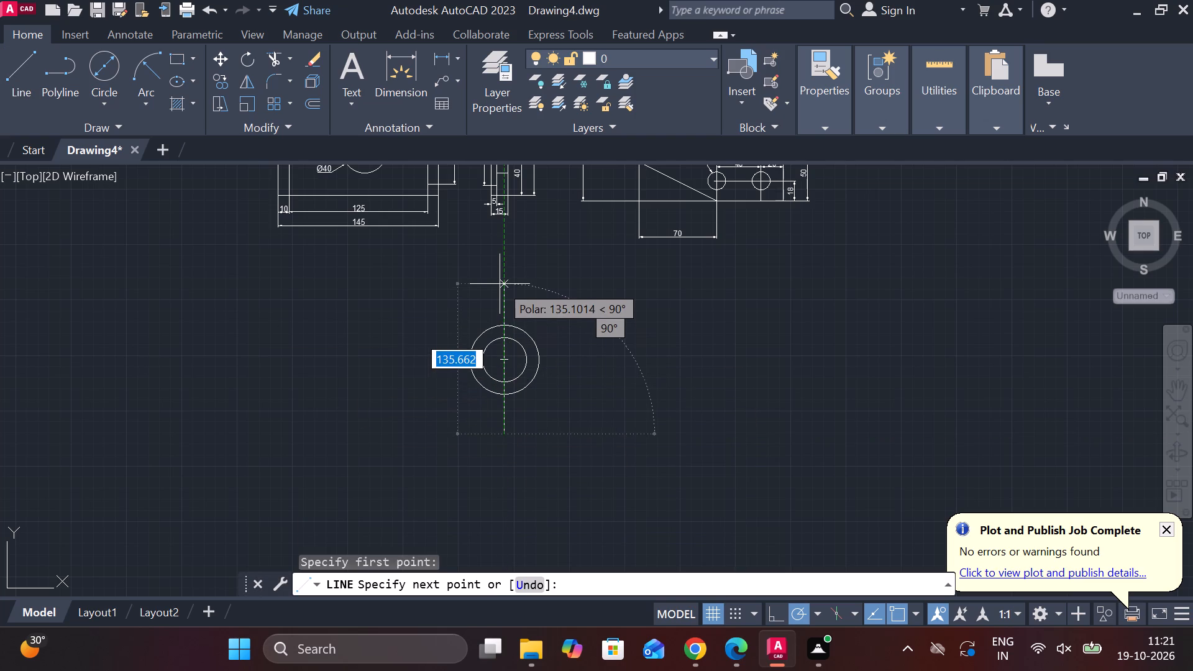
pyautogui.click(500, 284)
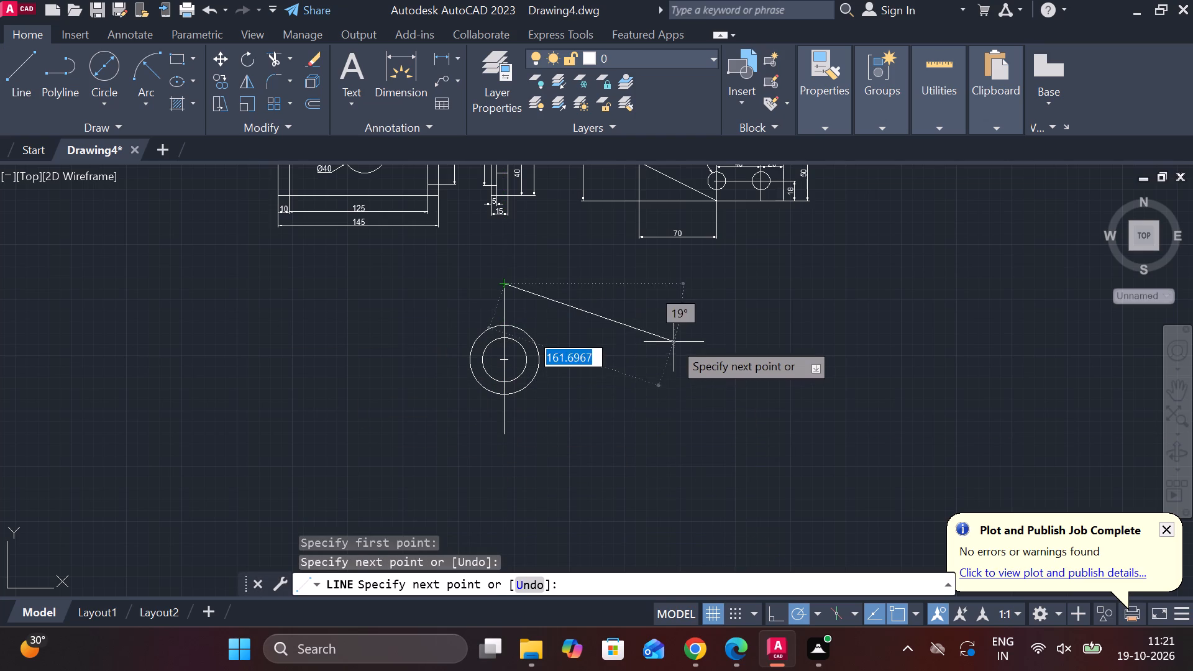
pyautogui.press('Escape')
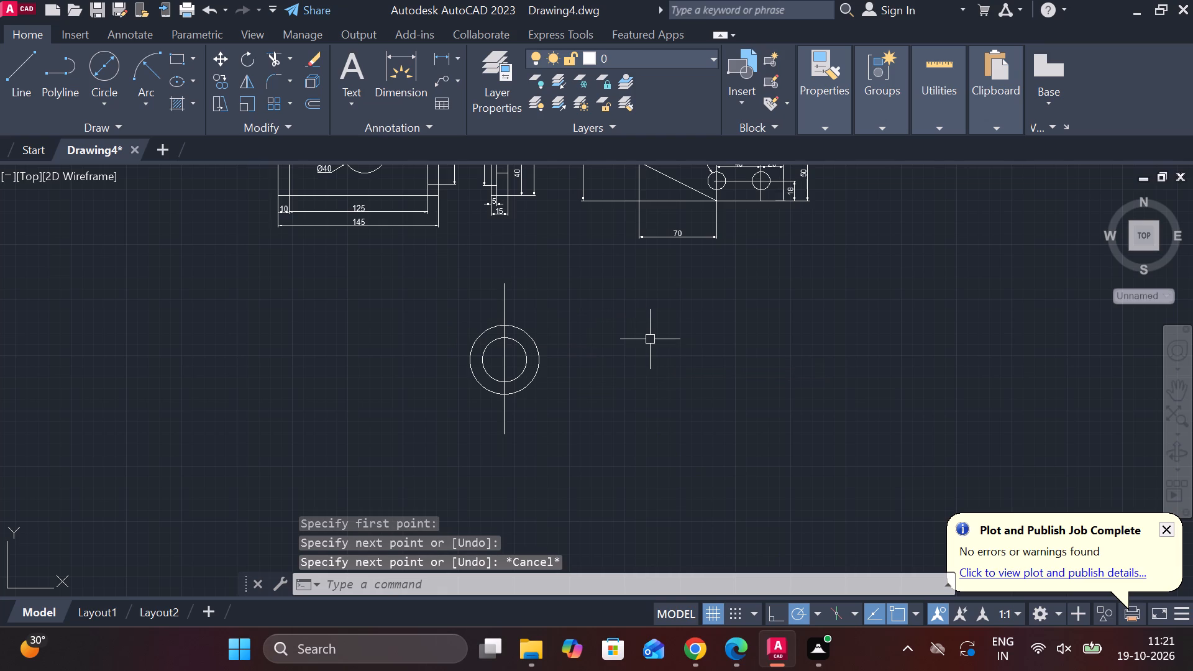
# Draw a horizontal line about 245 long across the middle of the concentric circles, extending well beyond them to the right.
pyautogui.click(14, 76)
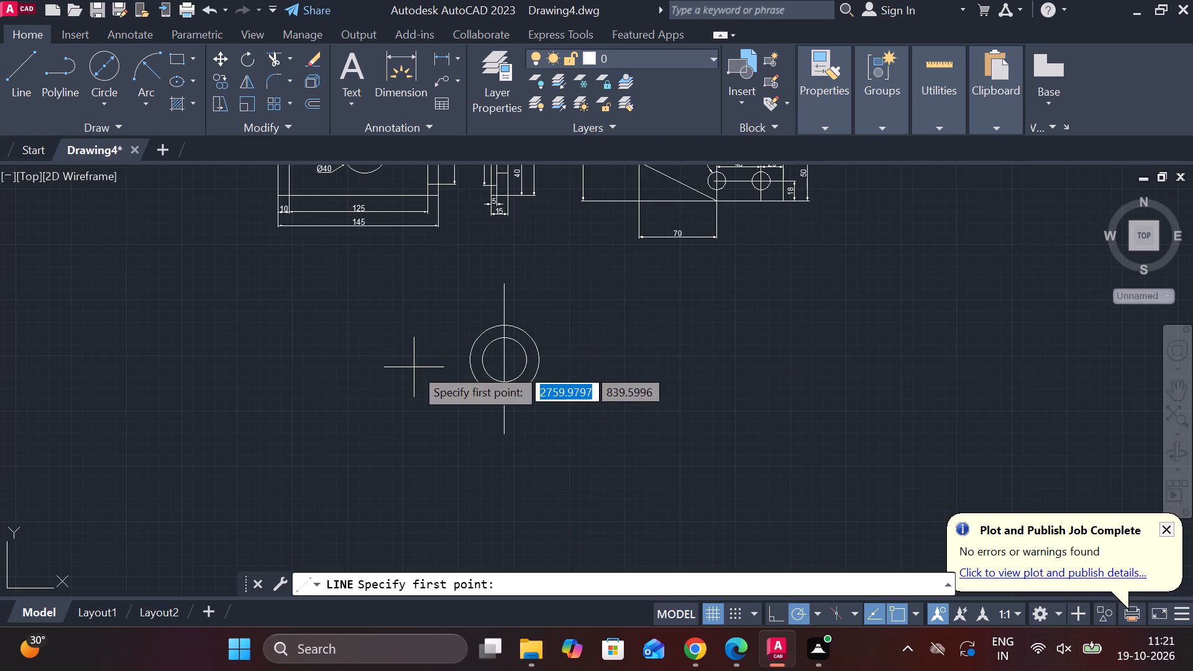
pyautogui.scroll(2, 414, 367)
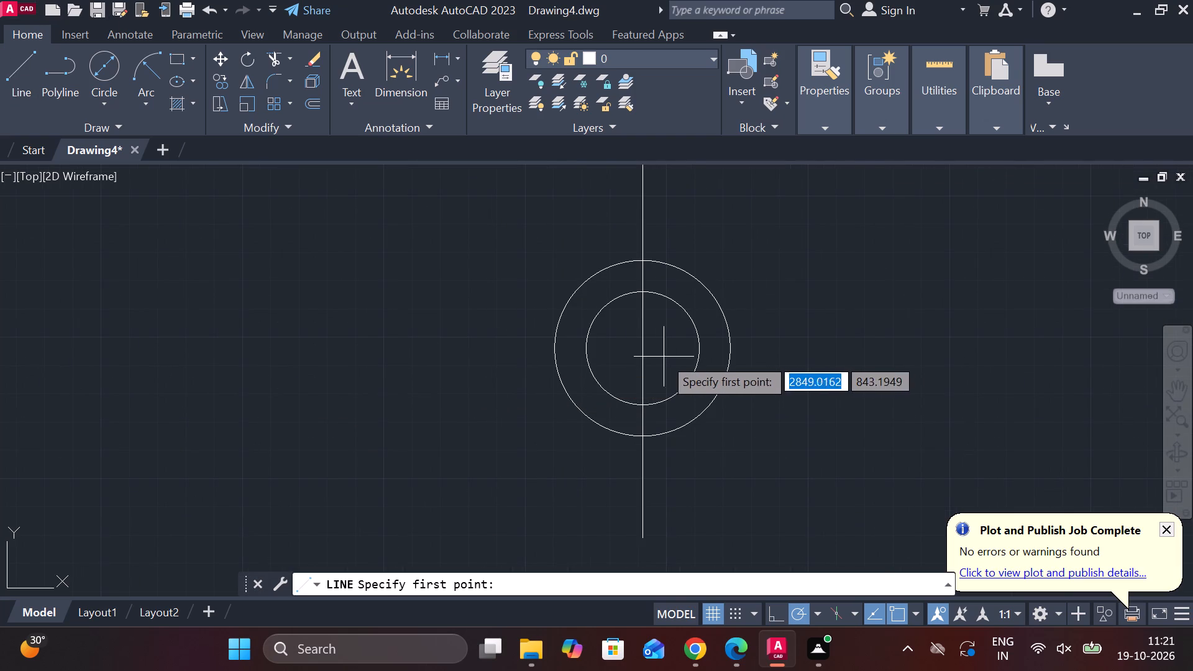
pyautogui.click(428, 349)
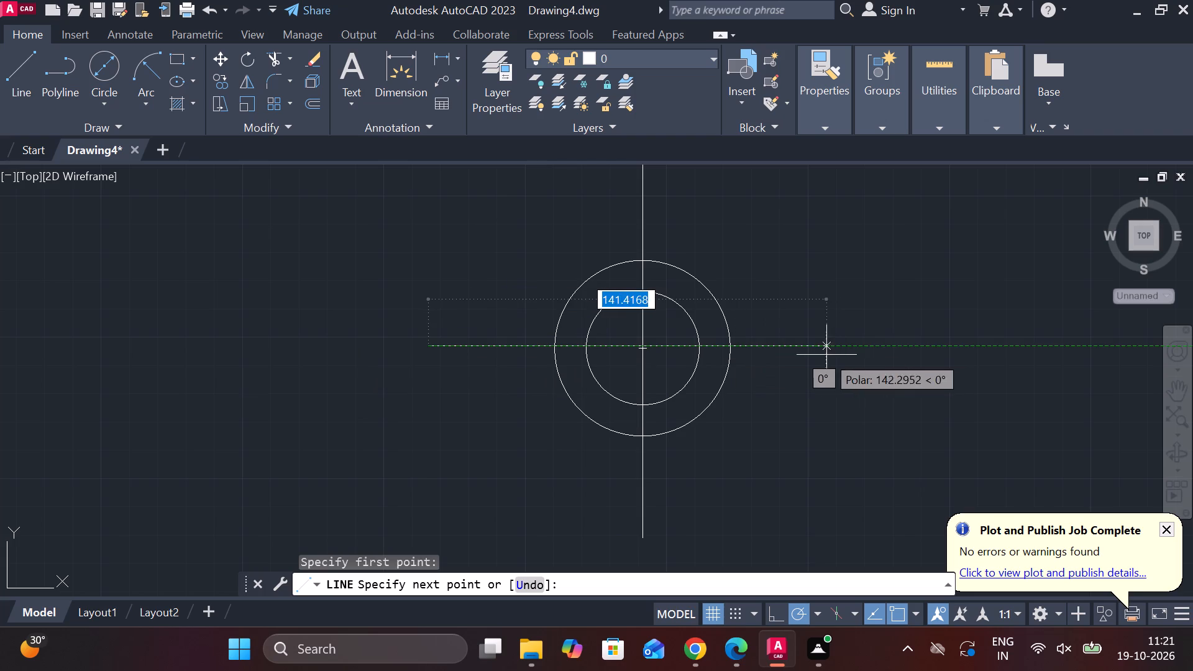
pyautogui.click(1123, 350)
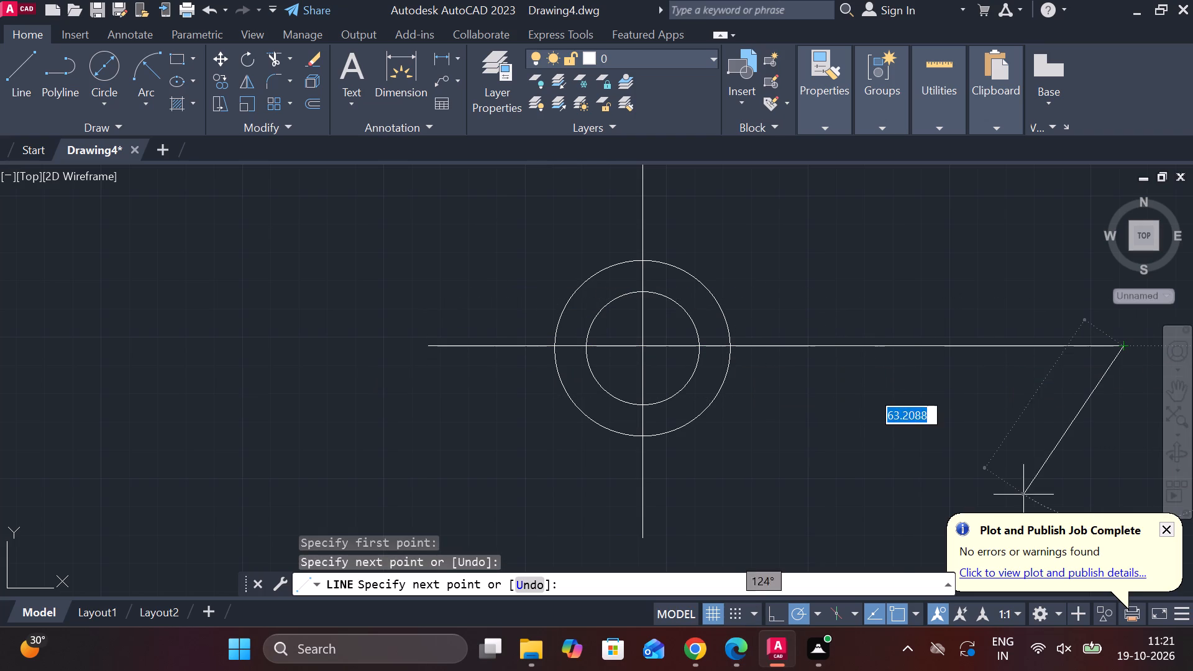
pyautogui.press('Escape')
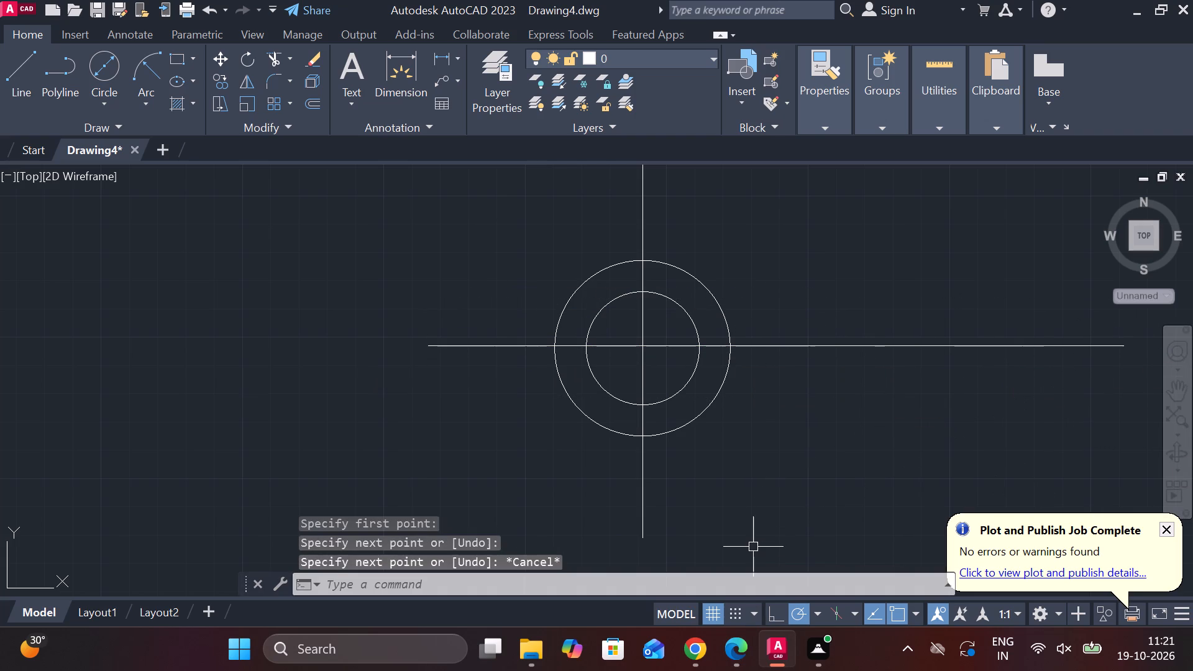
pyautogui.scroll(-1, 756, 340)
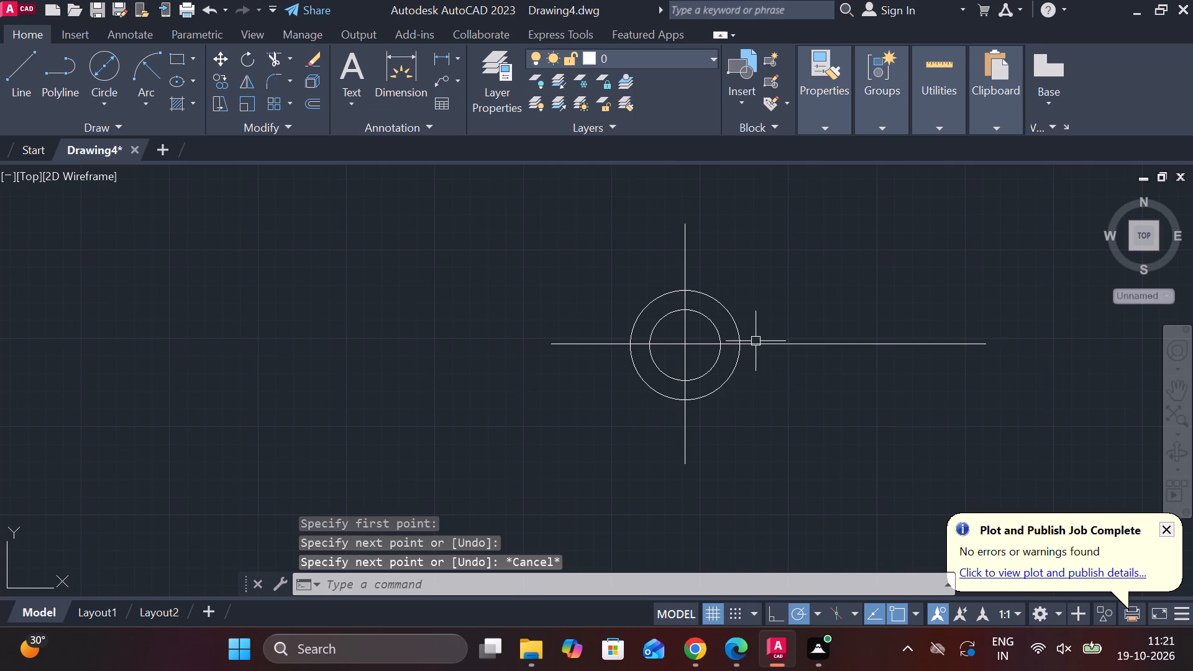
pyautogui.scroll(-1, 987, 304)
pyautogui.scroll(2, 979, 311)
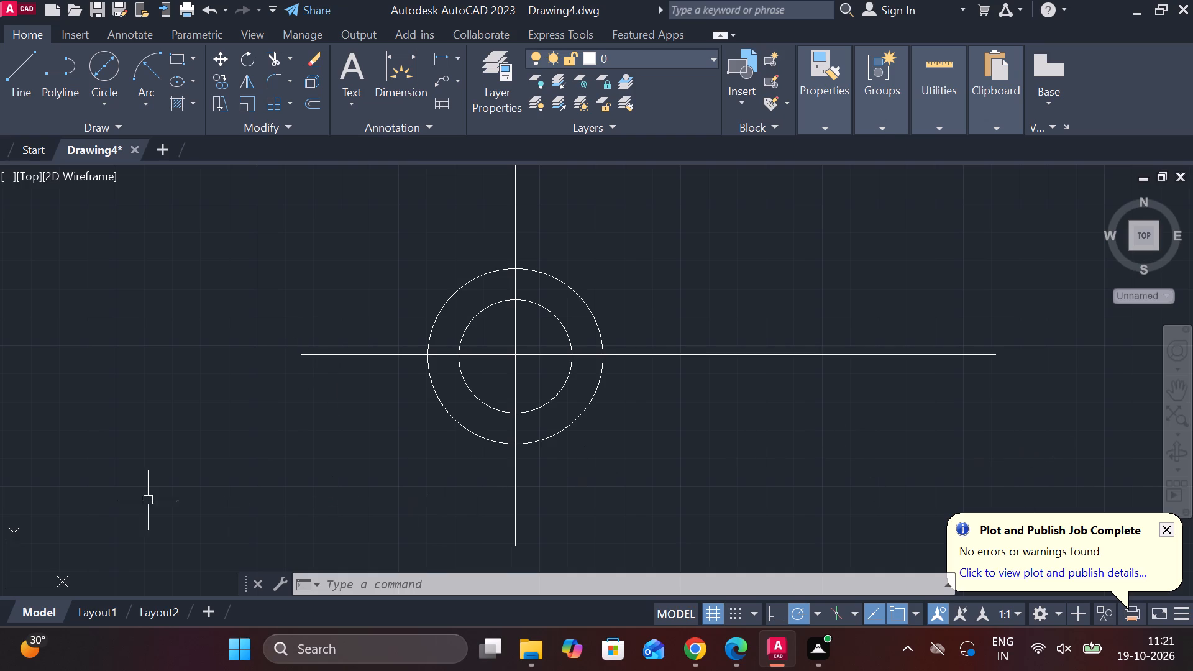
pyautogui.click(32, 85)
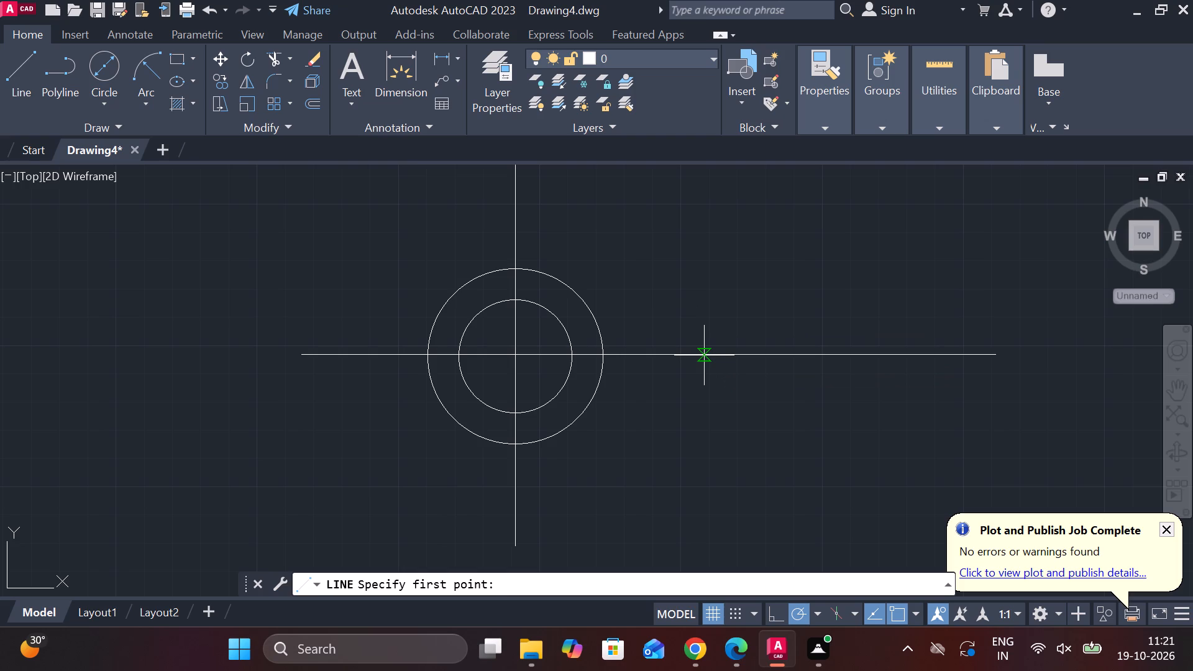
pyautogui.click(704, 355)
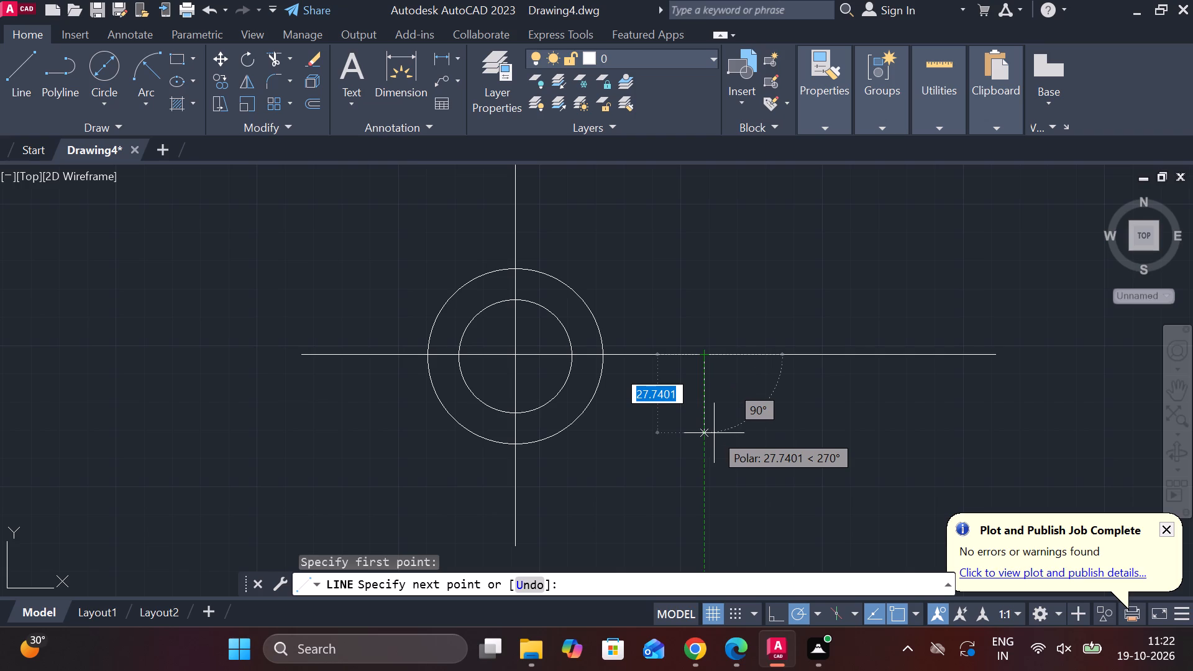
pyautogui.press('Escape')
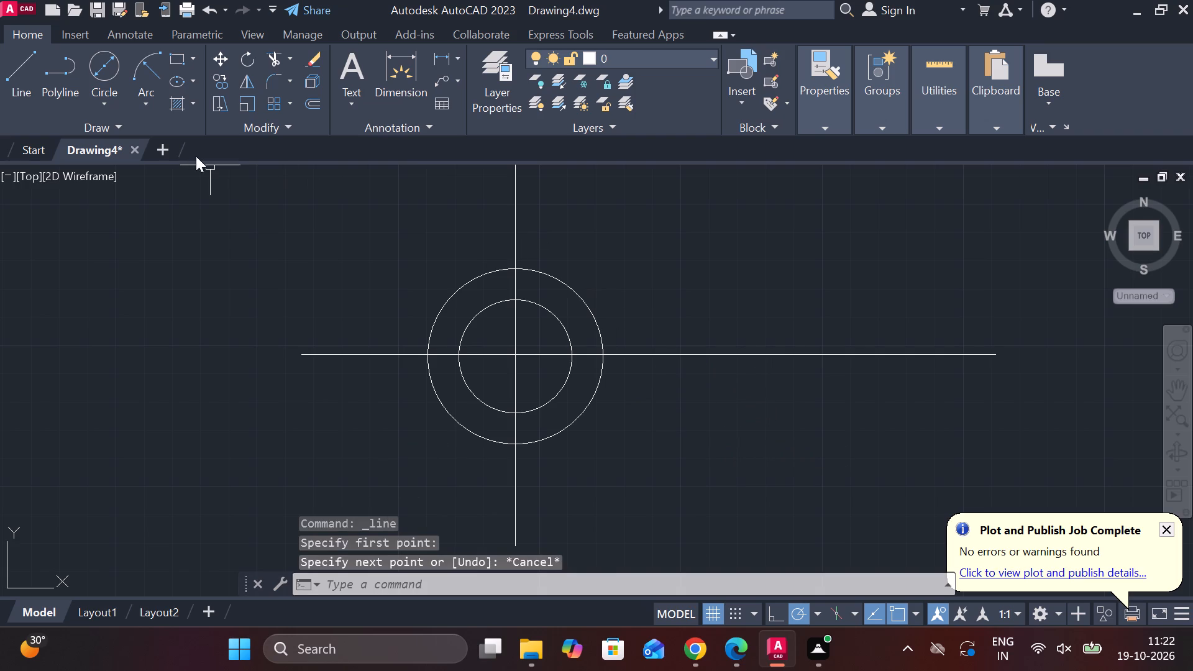
# Draw a 14 wide by 62 high rectangle of lines right of the circles, its base level with the outer circle's bottom.
pyautogui.click(29, 60)
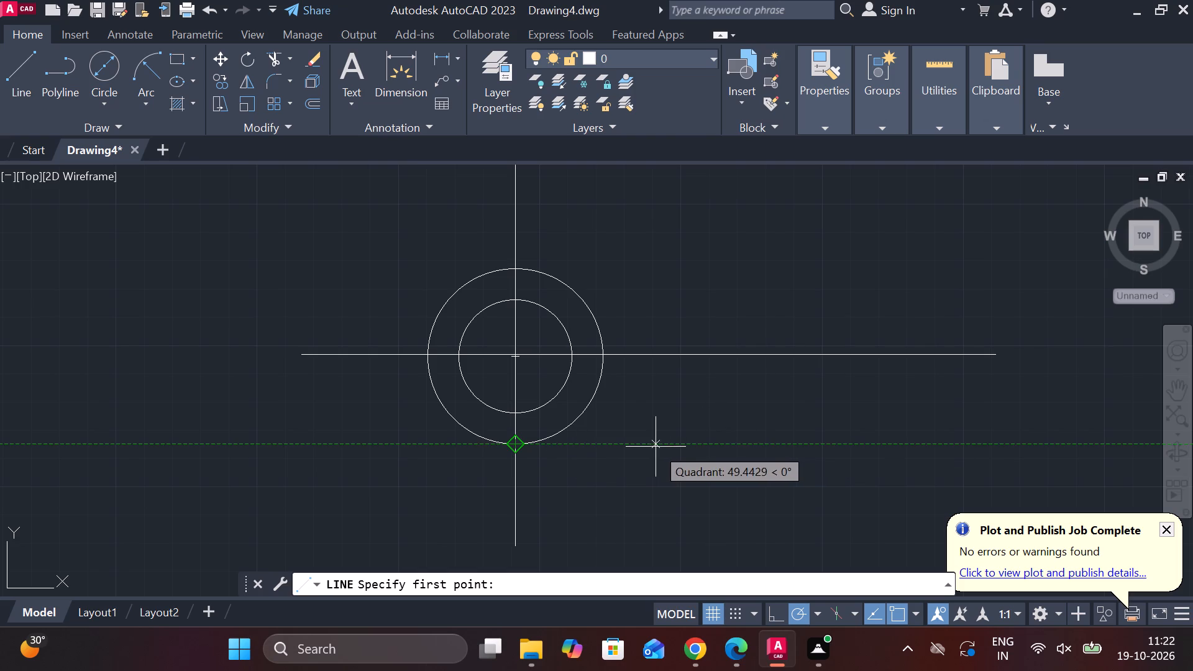
pyautogui.click(711, 445)
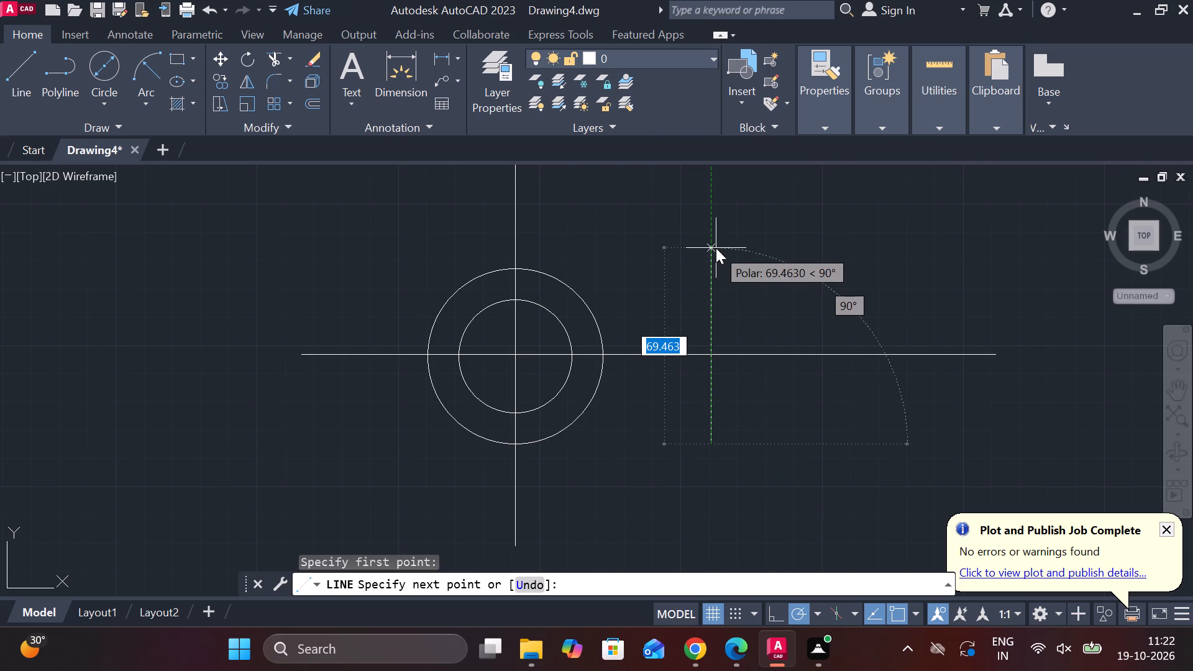
pyautogui.press('6')
pyautogui.press('2')
pyautogui.press('Return')
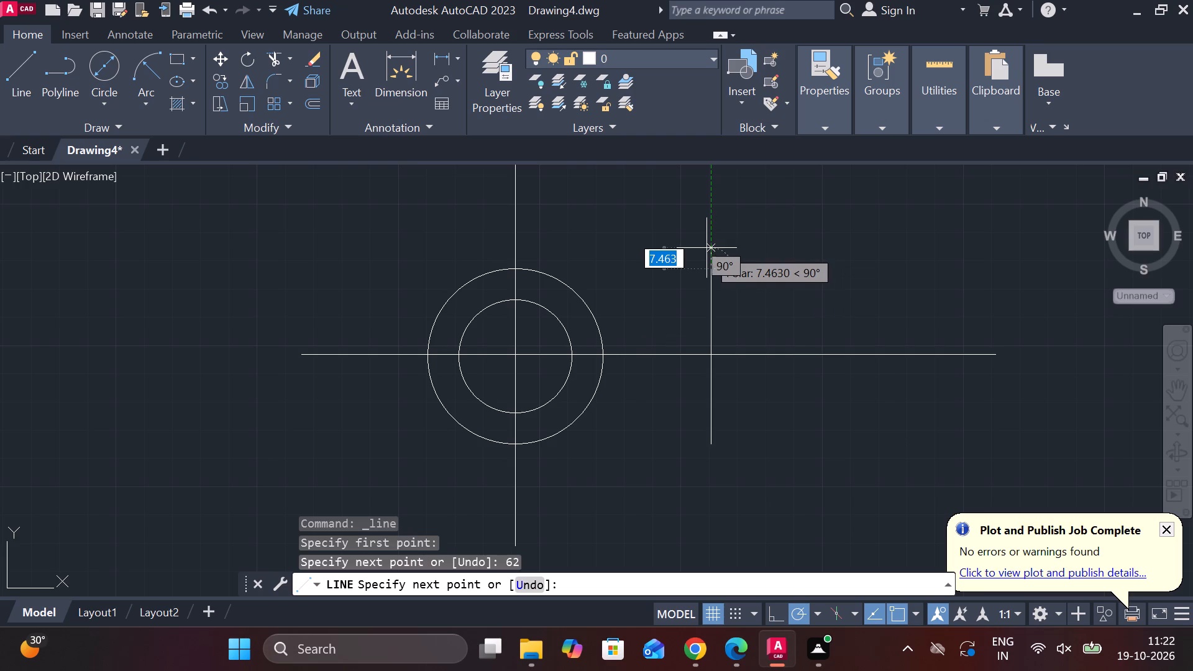
pyautogui.write('1`')
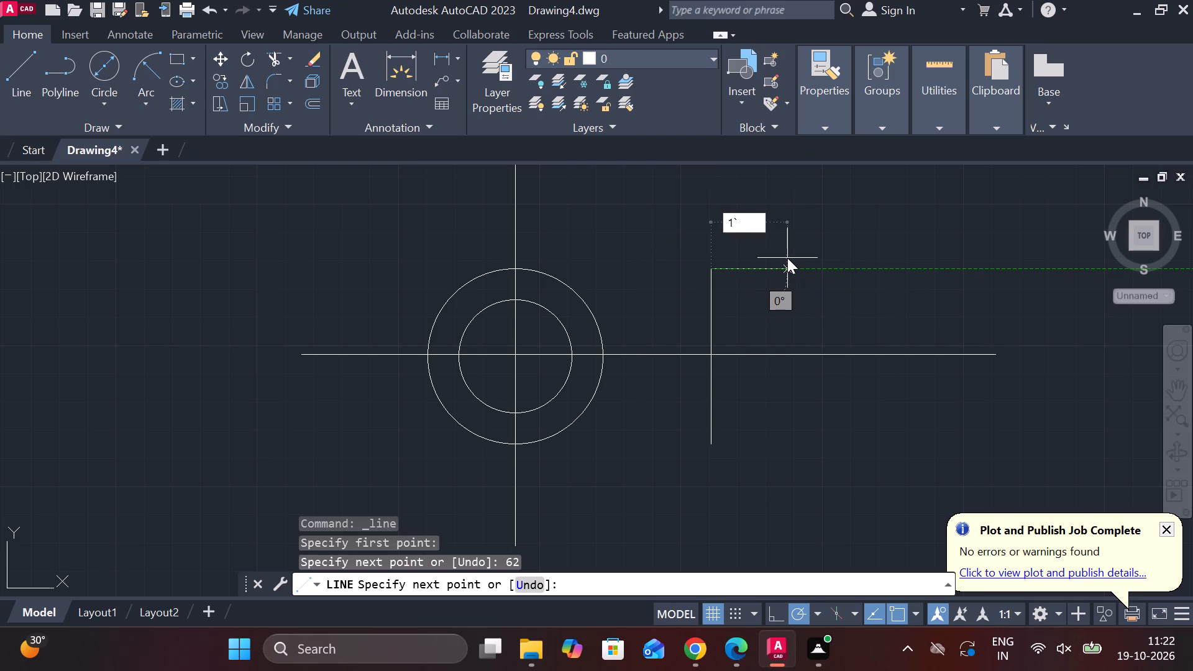
pyautogui.press('BackSpace')
pyautogui.press('4')
pyautogui.press('Return')
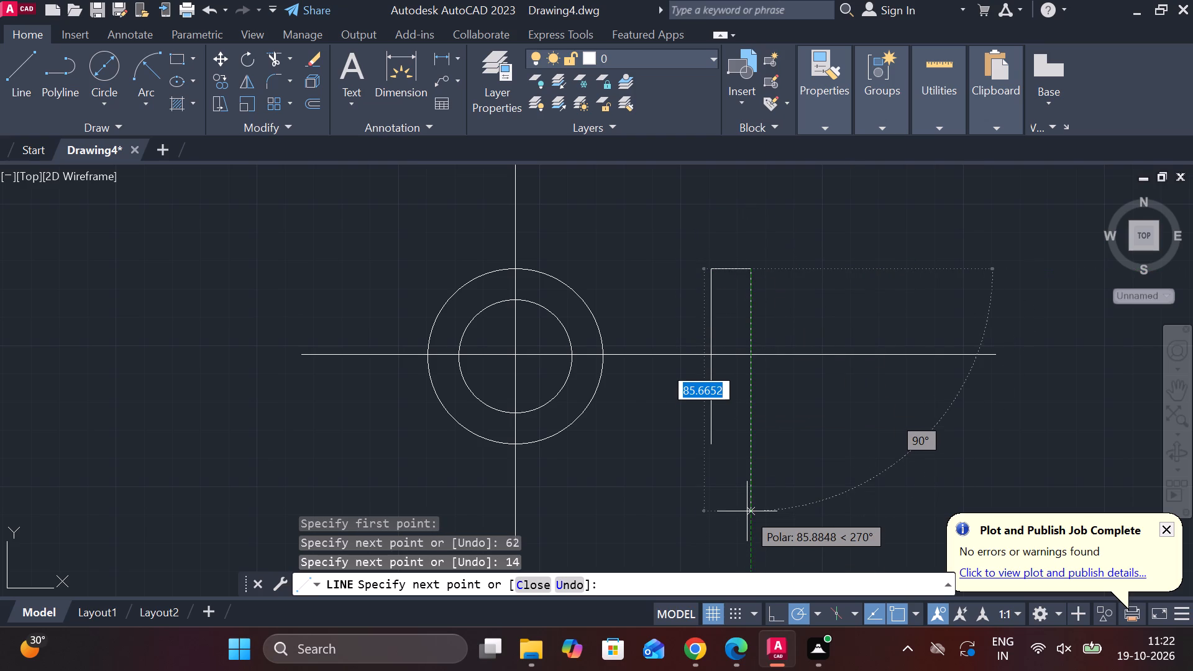
pyautogui.press('6')
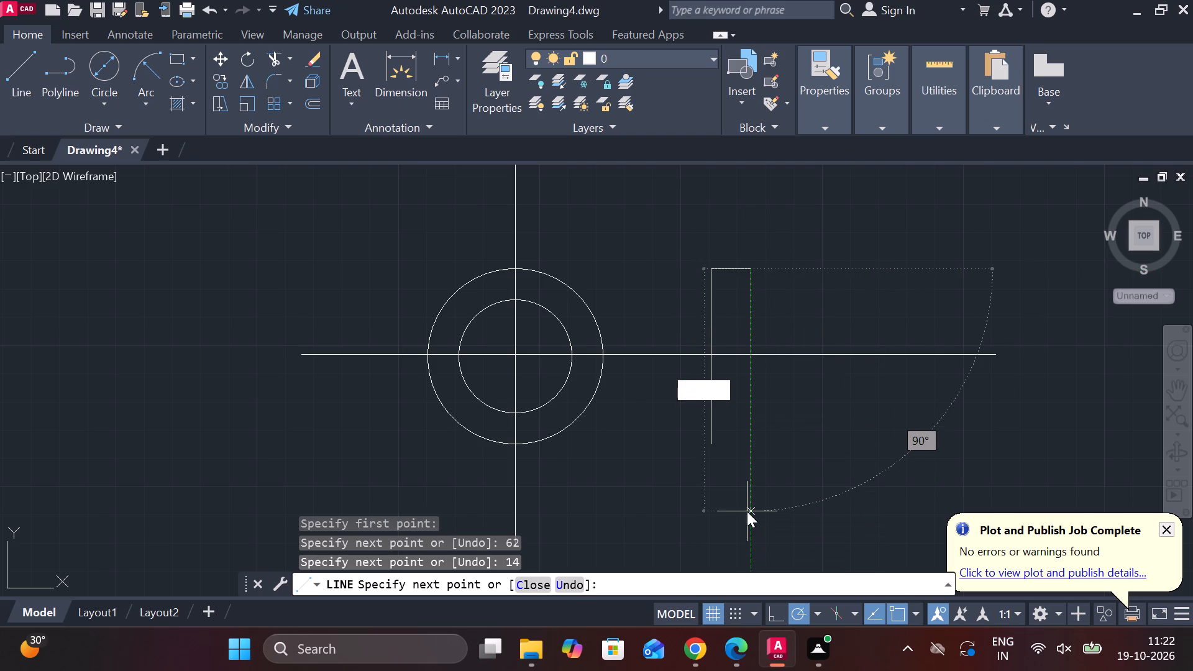
pyautogui.press('2')
pyautogui.press('Return')
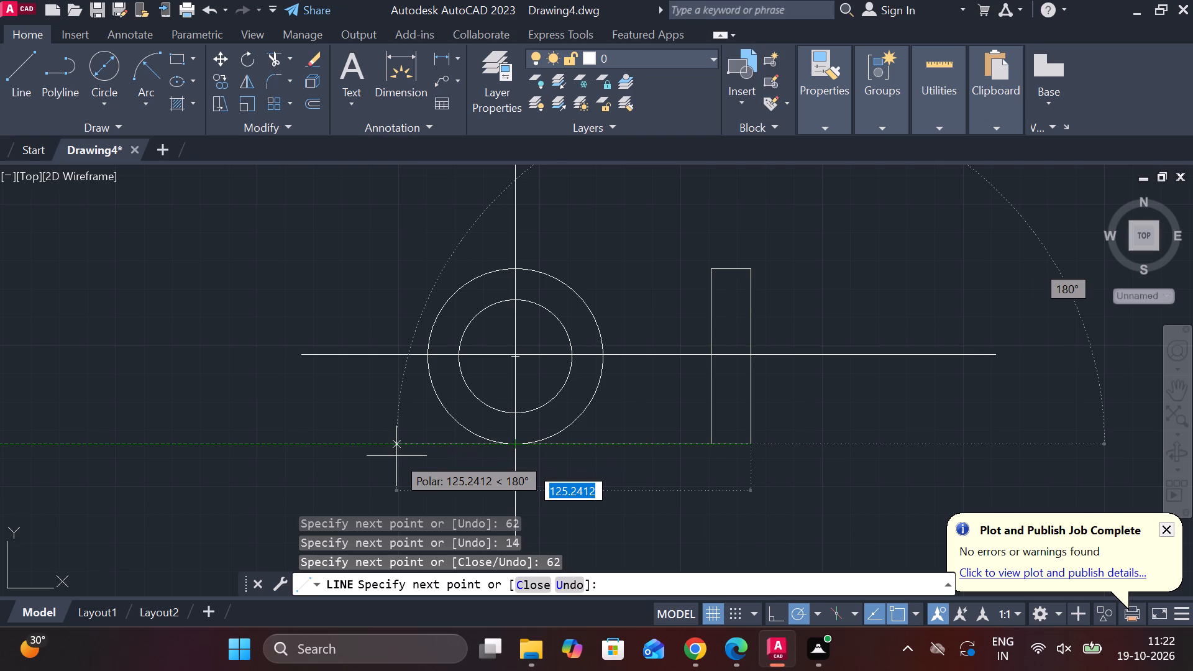
pyautogui.write('14')
pyautogui.press('Return')
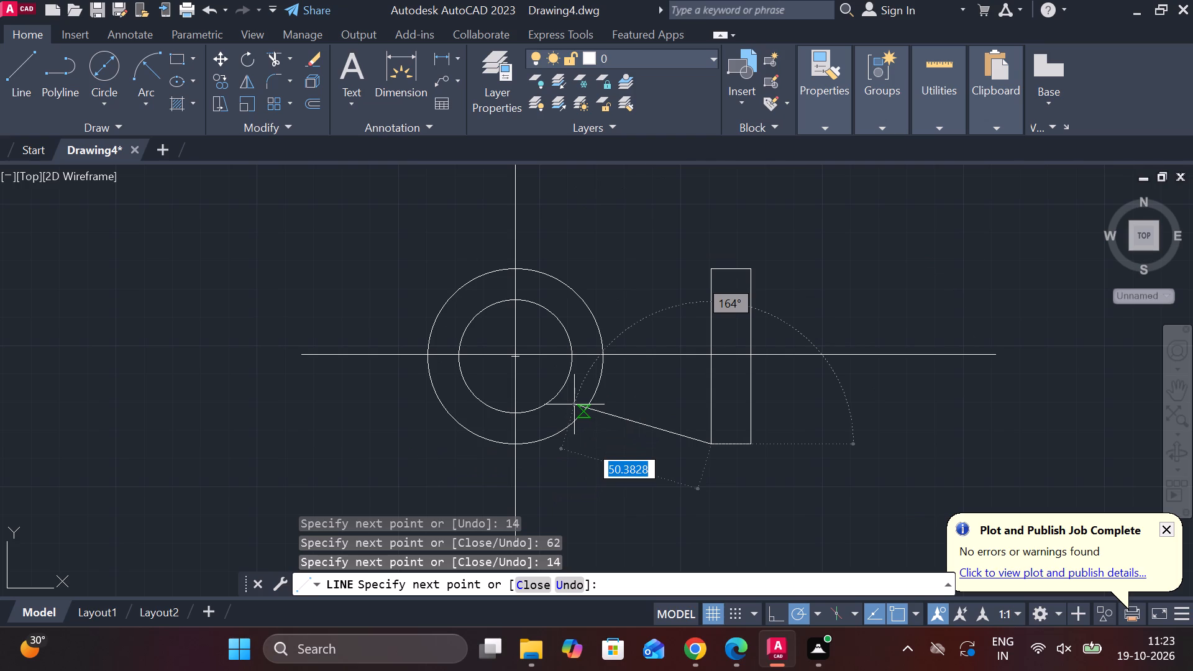
pyautogui.press('Escape')
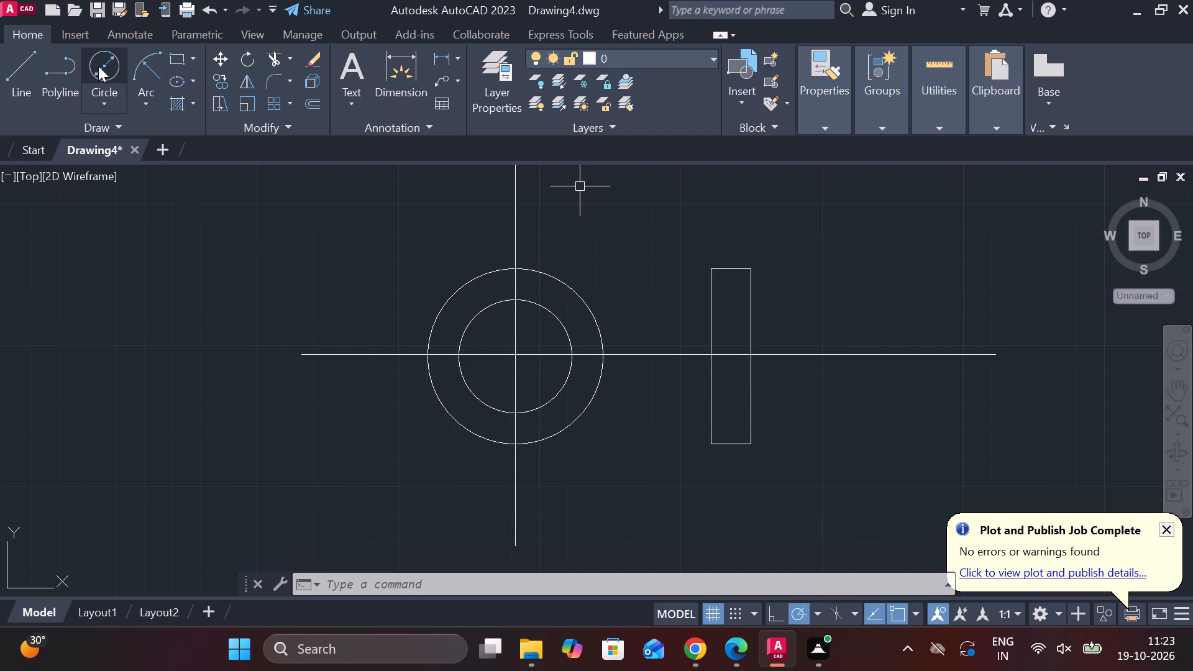
# Draw a horizontal line 69 long to the right from the lower-left corner of the 14 by 62 rectangle.
pyautogui.click(10, 80)
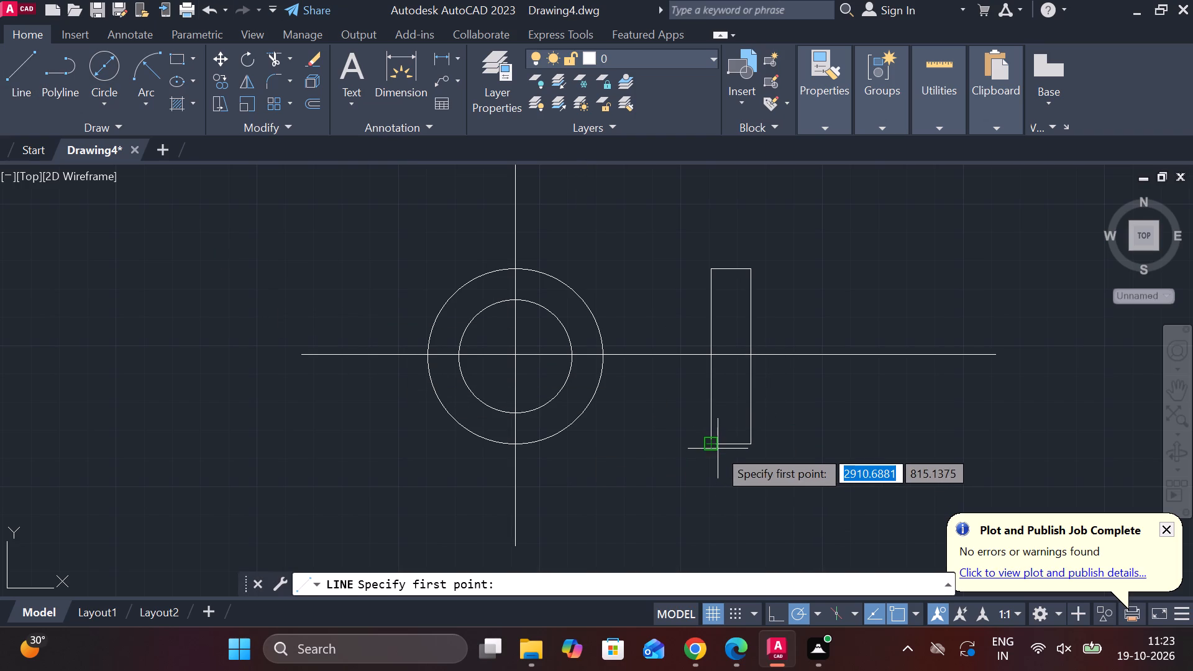
pyautogui.click(712, 446)
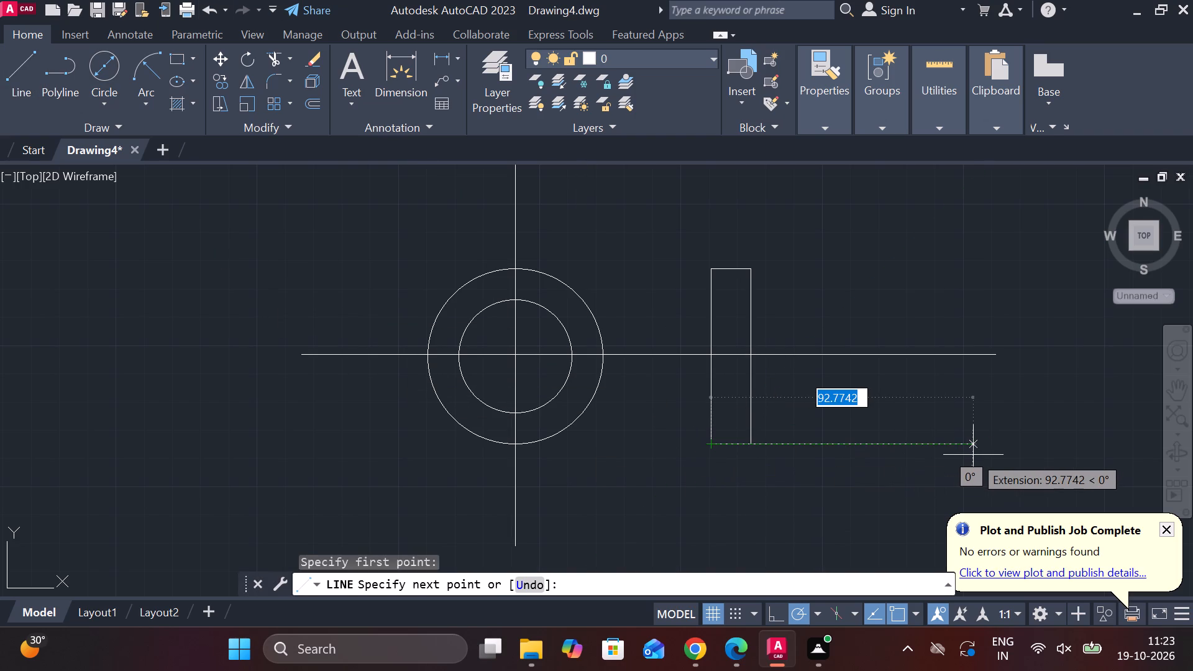
pyautogui.press('6')
pyautogui.press('9')
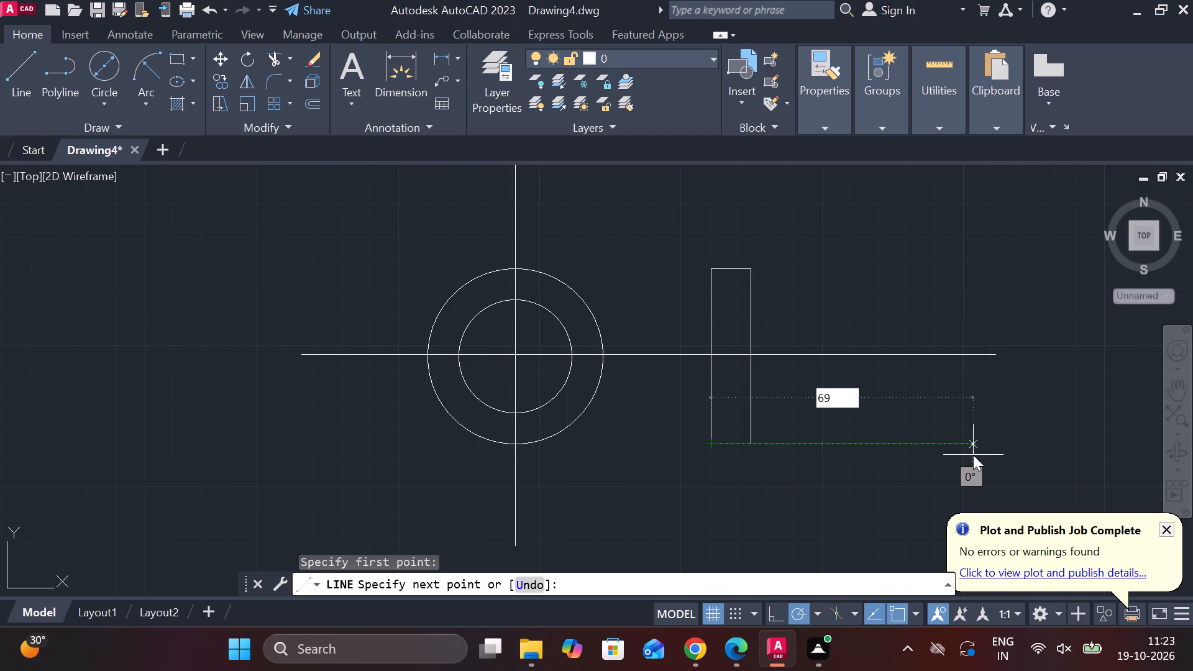
pyautogui.press('Return')
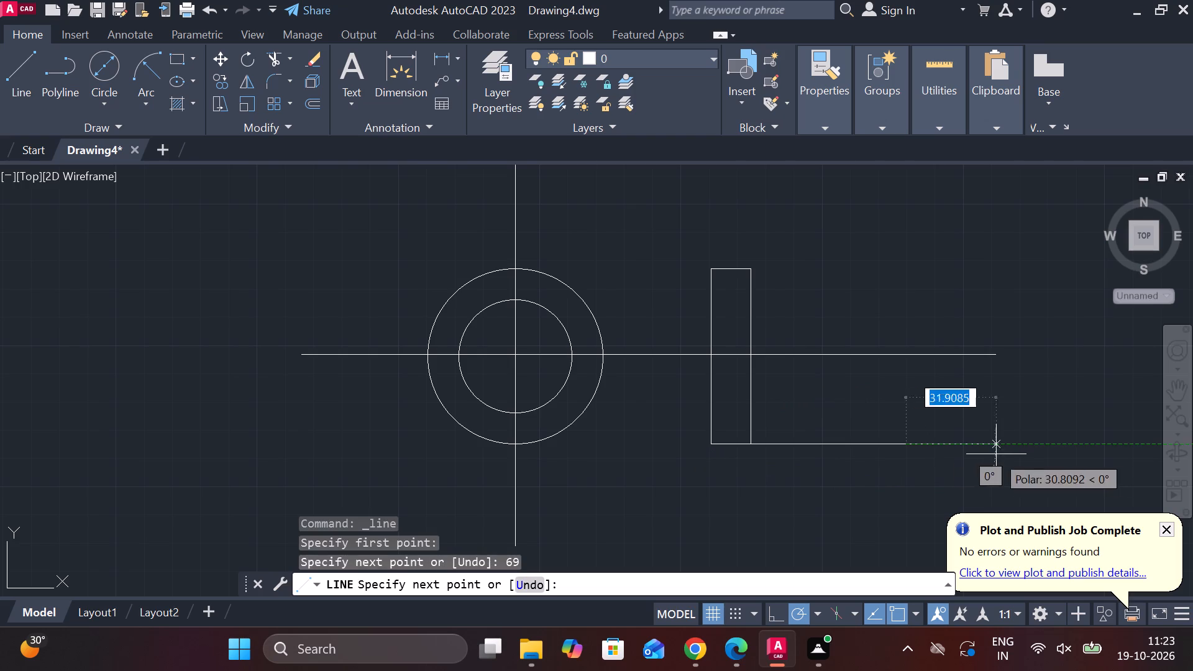
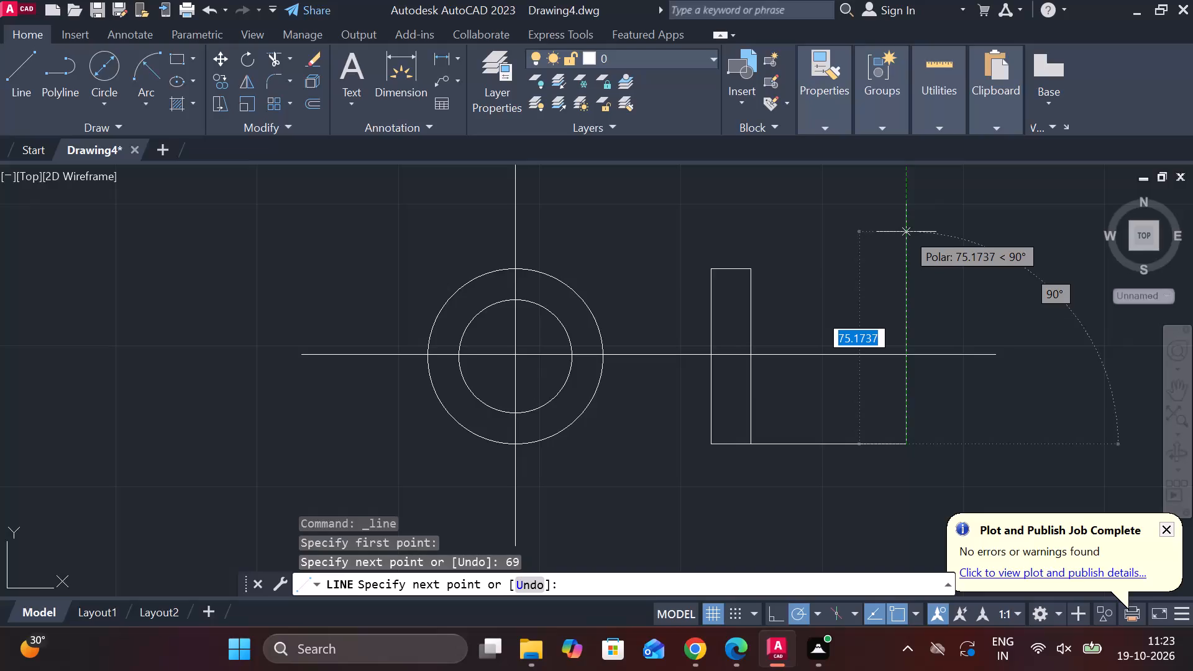
# Complete the side view's outline with a 62-unit vertical line upward and a horizontal line back to the inner vertical line's top end.
pyautogui.write('62')
pyautogui.press('Return')
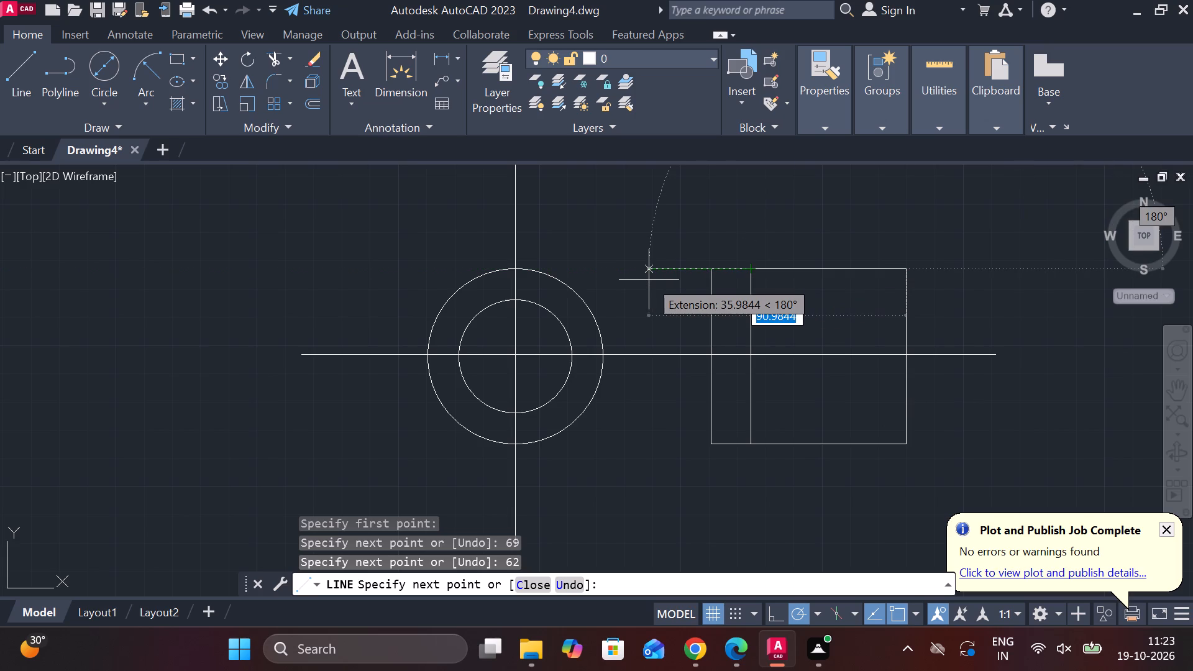
pyautogui.click(746, 269)
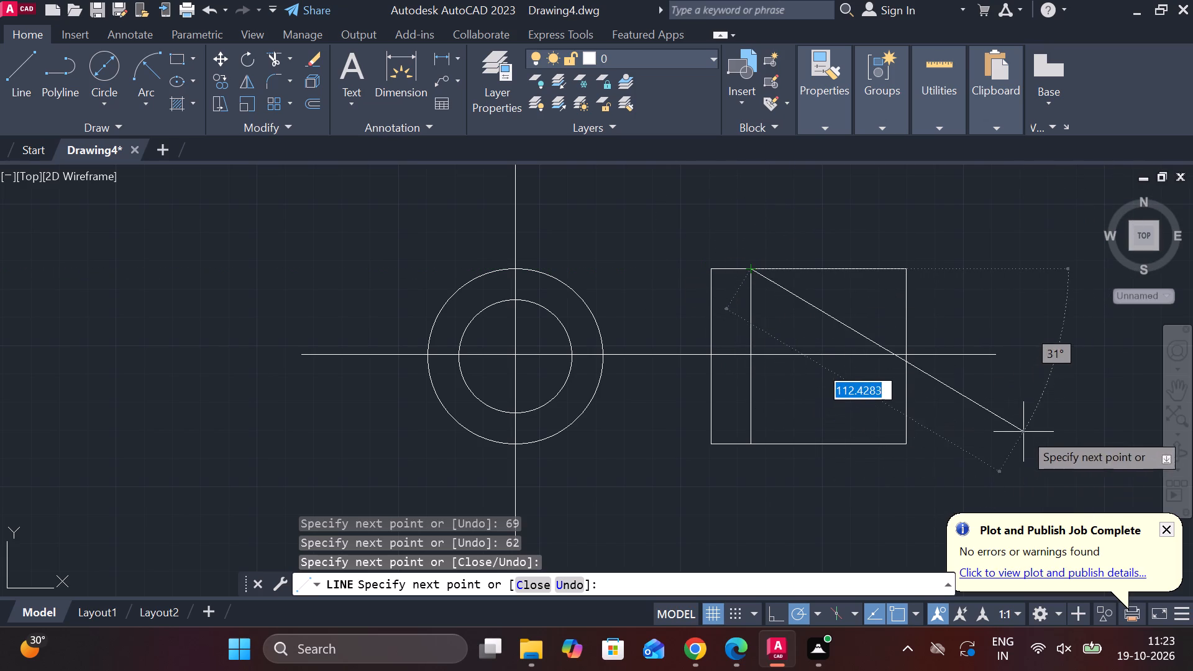
pyautogui.press('Escape')
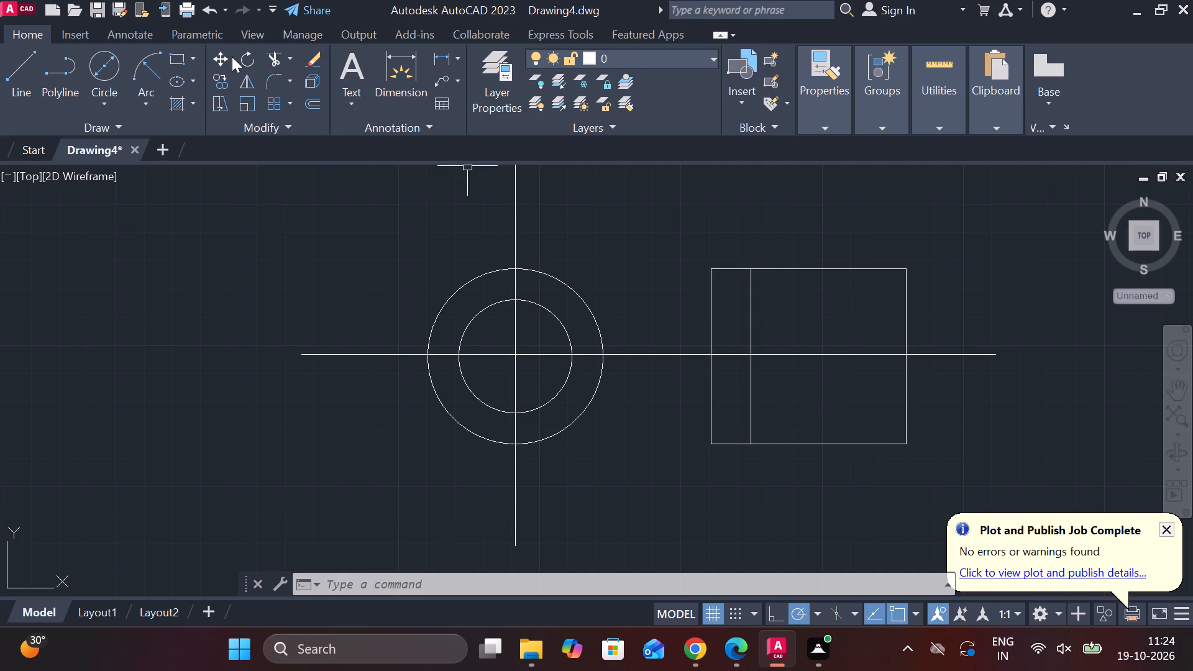
# Trim the horizontal centreline between the outer circle and the side view's left edge.
pyautogui.click(272, 61)
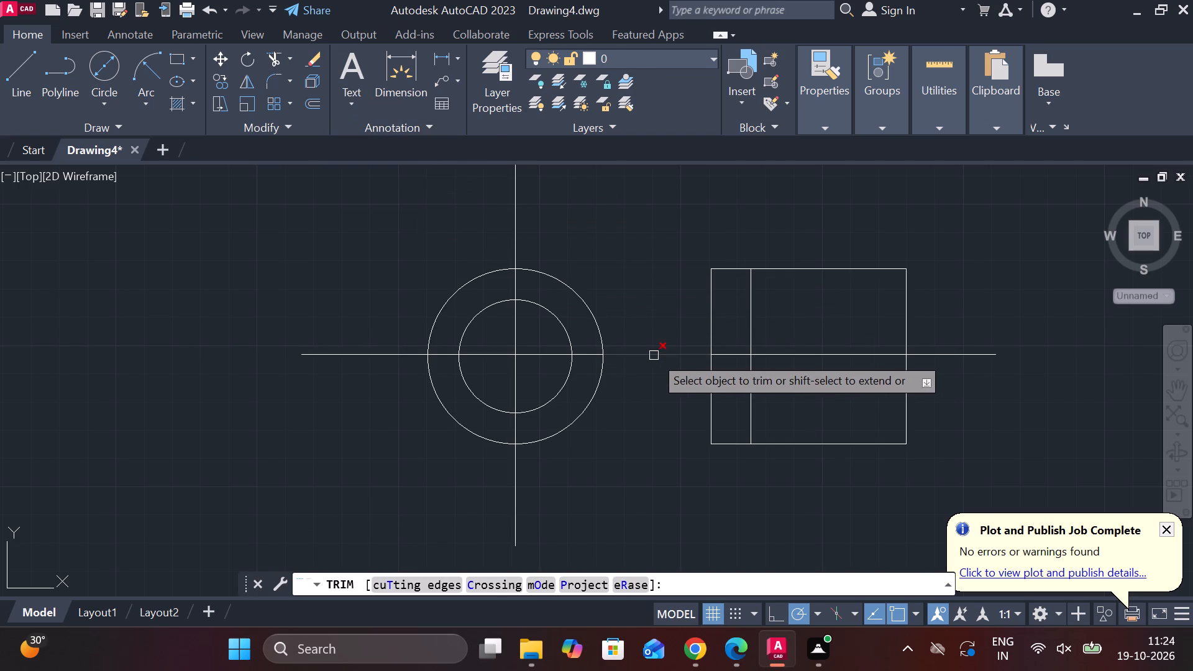
pyautogui.click(654, 355)
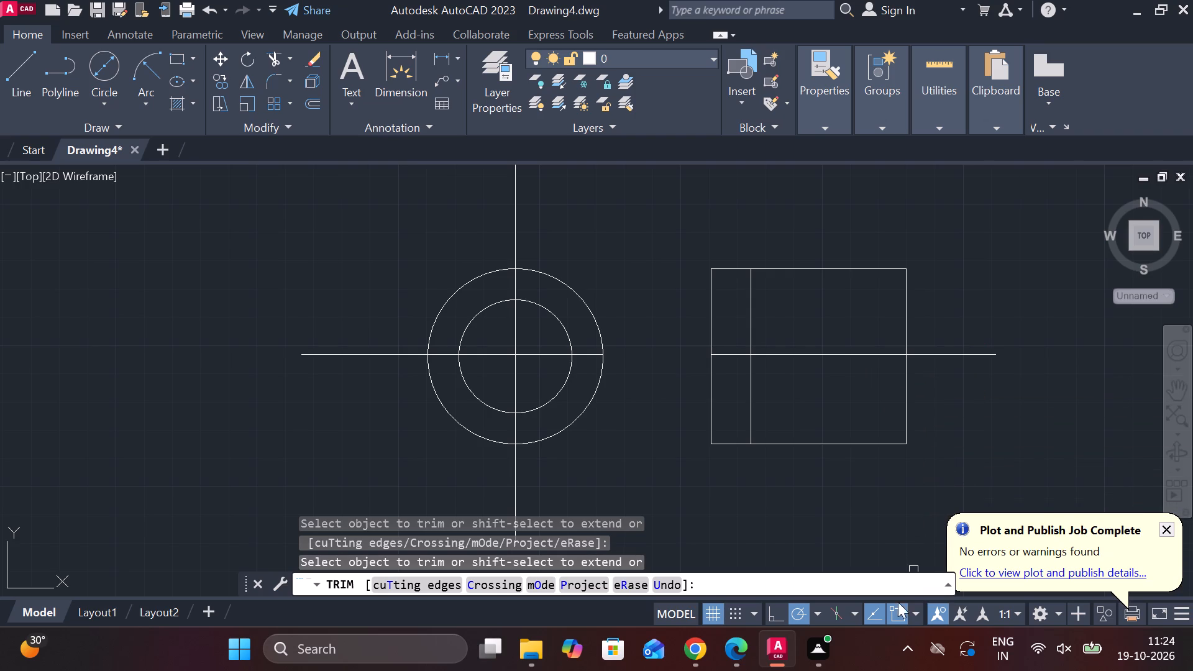
pyautogui.press('Escape')
# Copy the side view's horizontal centreline 16 units above and 16 units below itself.
pyautogui.click(842, 354)
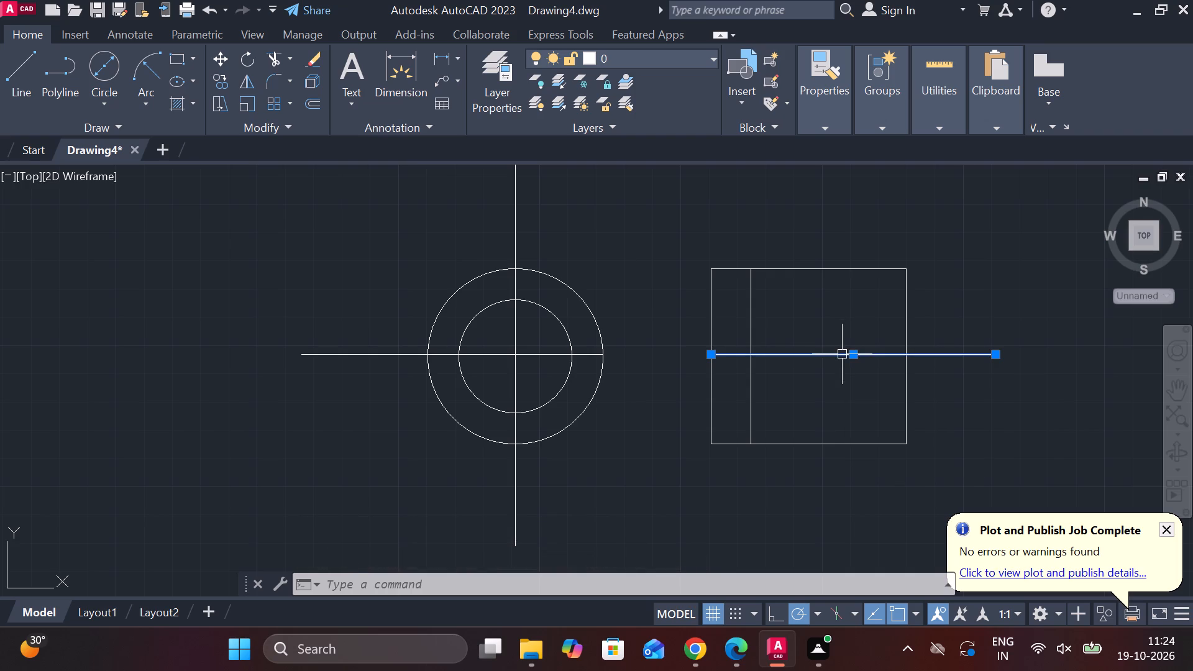
pyautogui.click(212, 78)
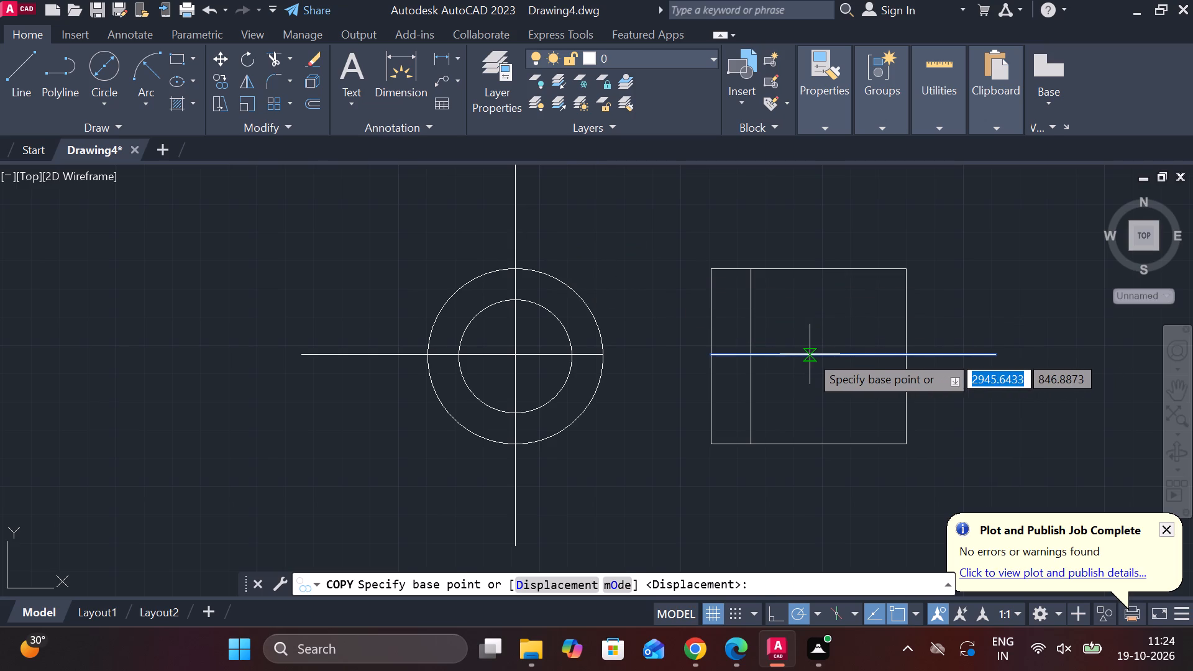
pyautogui.click(810, 354)
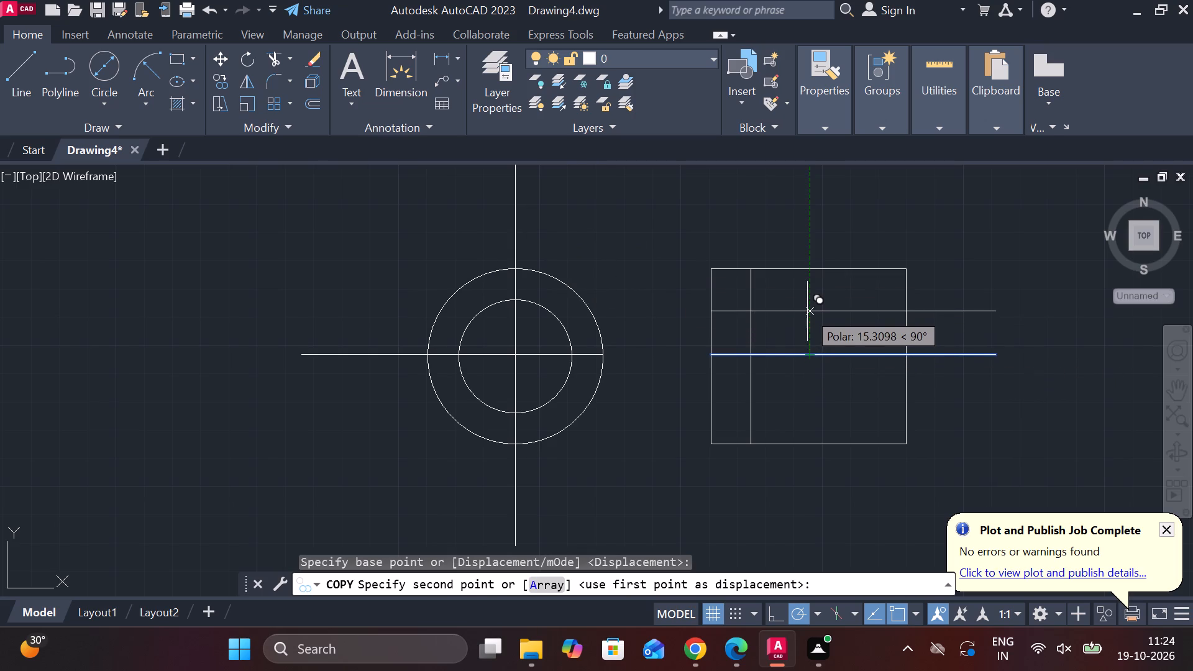
pyautogui.write('16')
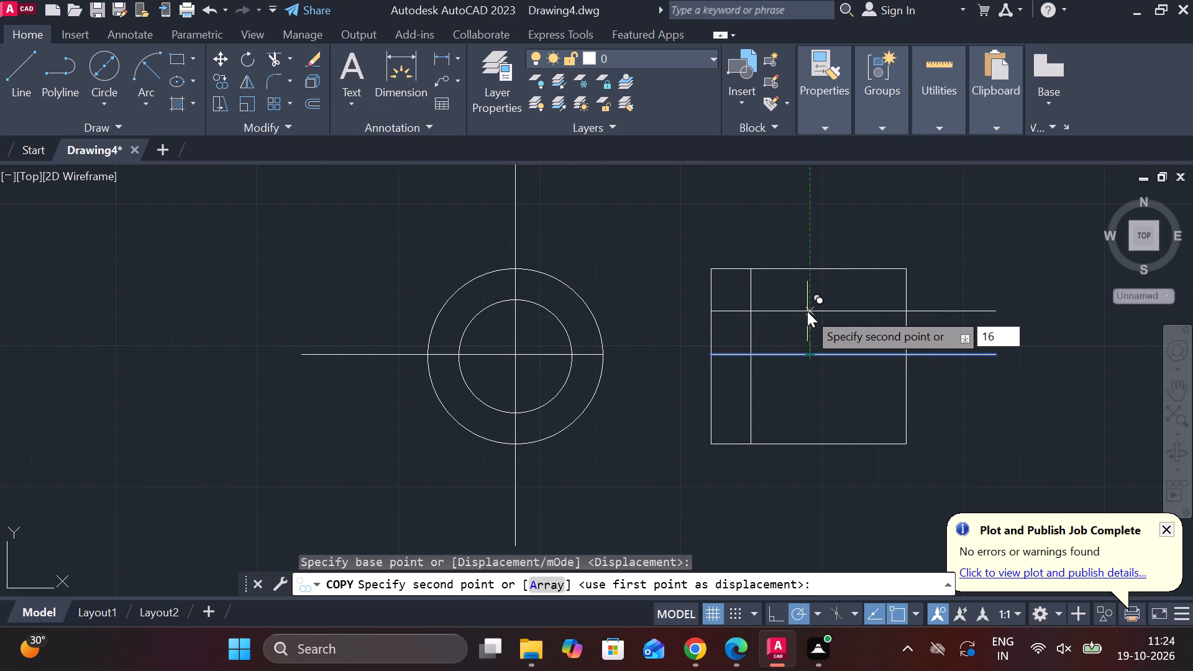
pyautogui.press('Return')
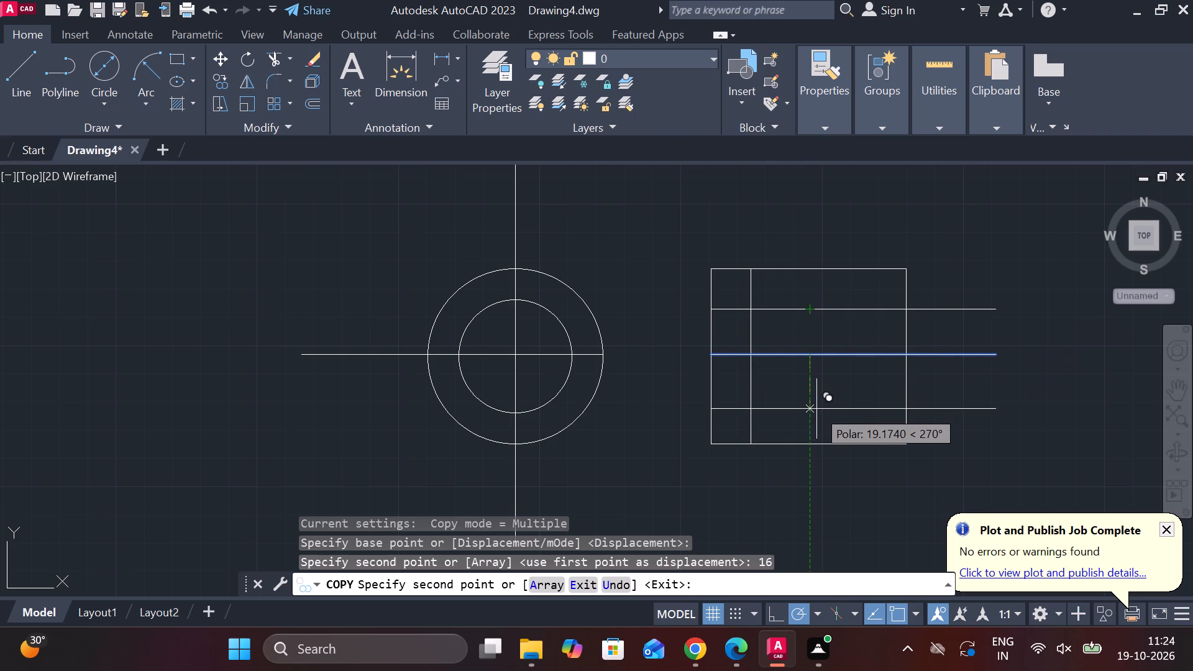
pyautogui.press('1')
pyautogui.press('6')
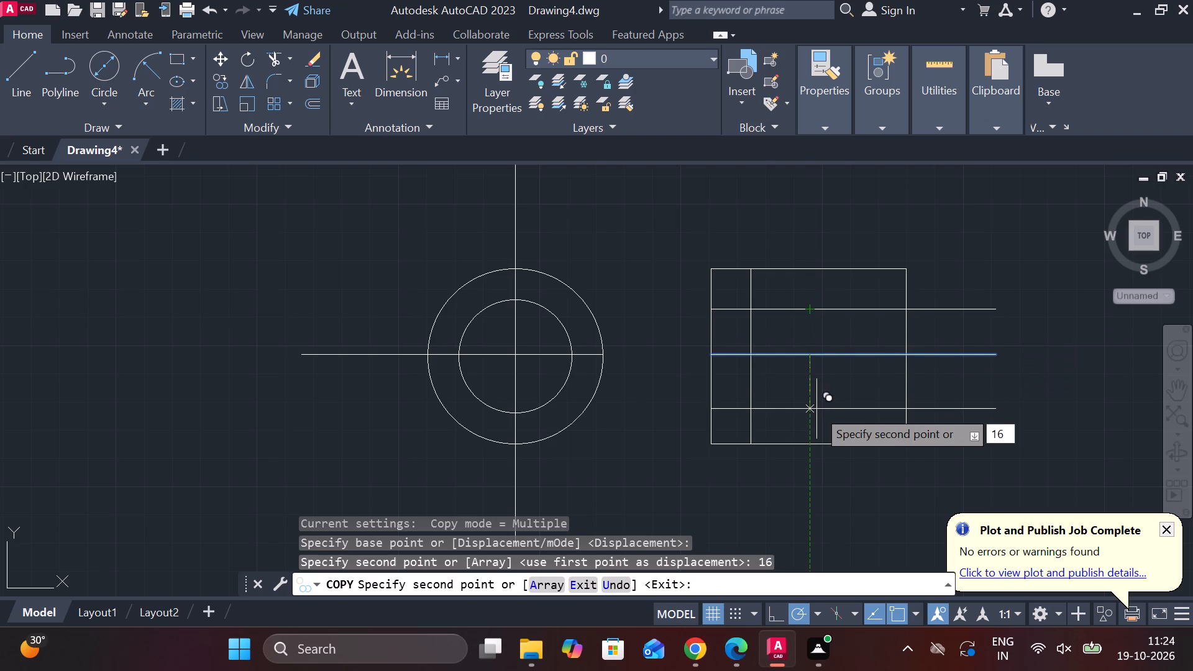
pyautogui.press('Return')
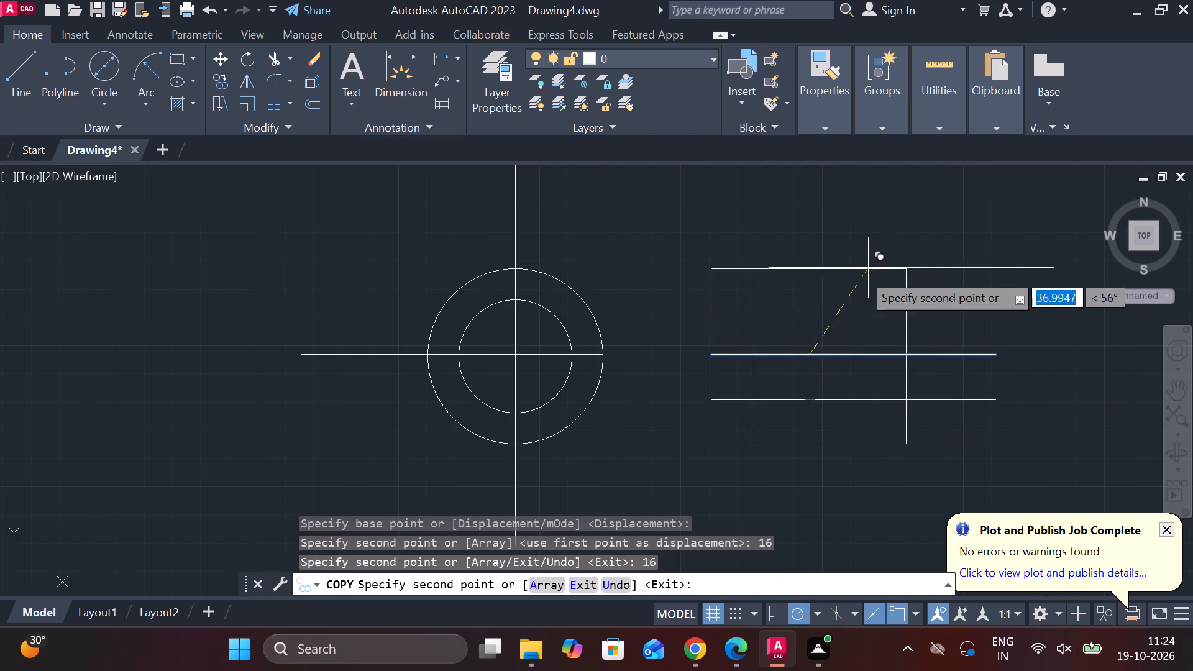
pyautogui.press('Escape')
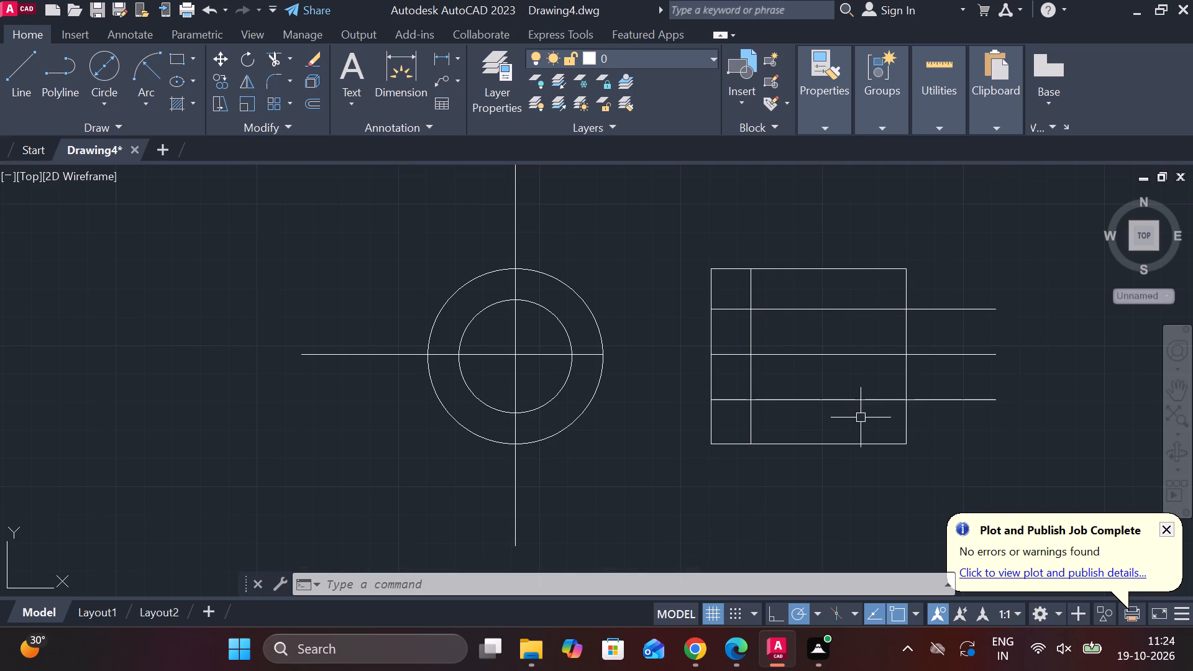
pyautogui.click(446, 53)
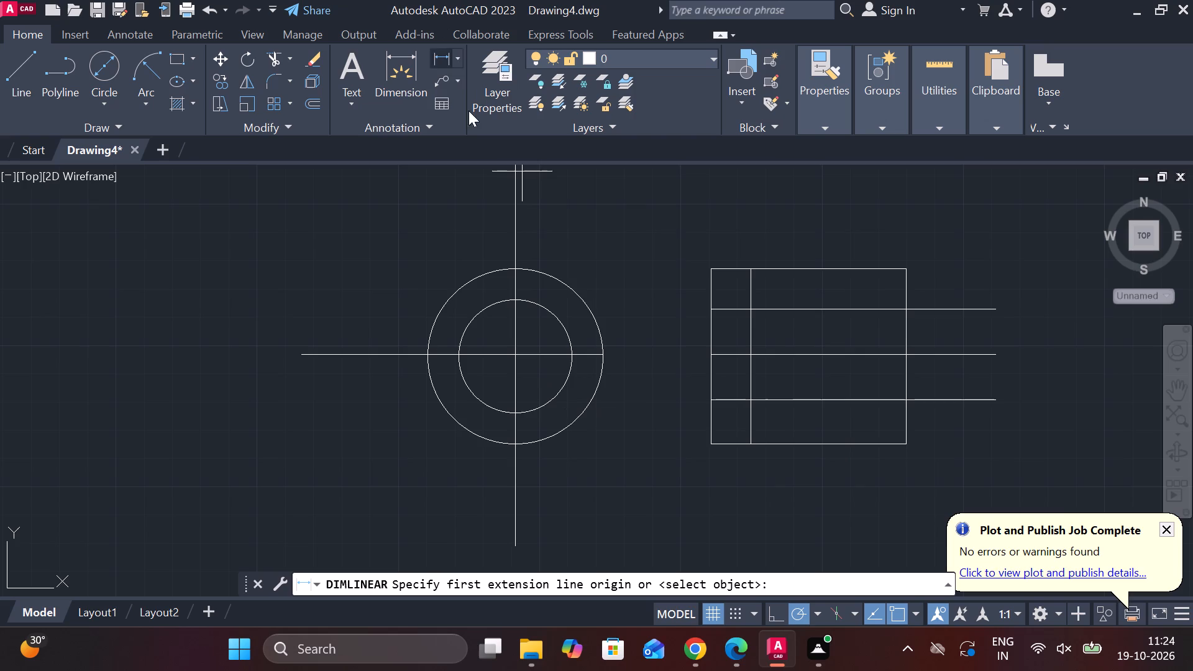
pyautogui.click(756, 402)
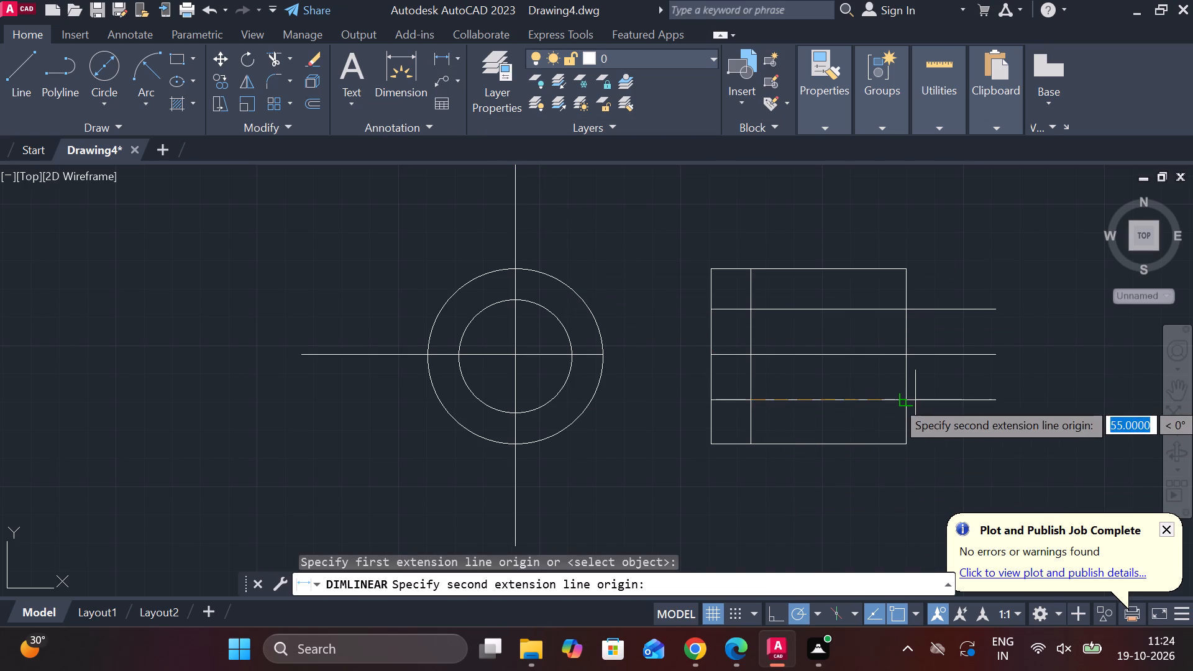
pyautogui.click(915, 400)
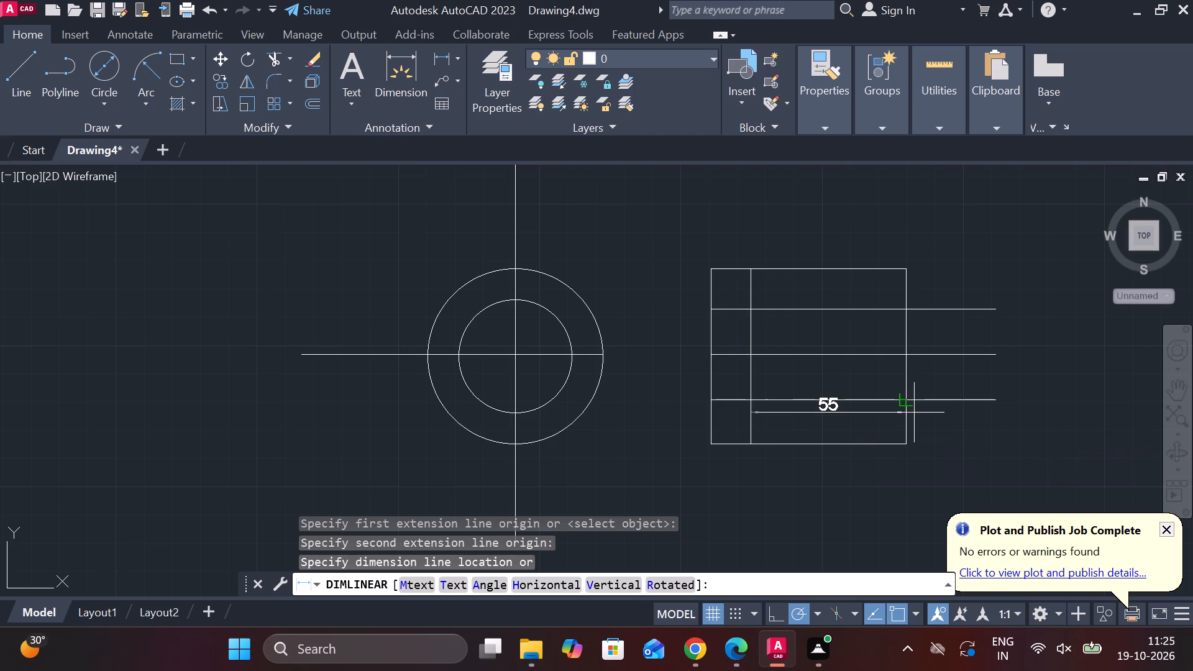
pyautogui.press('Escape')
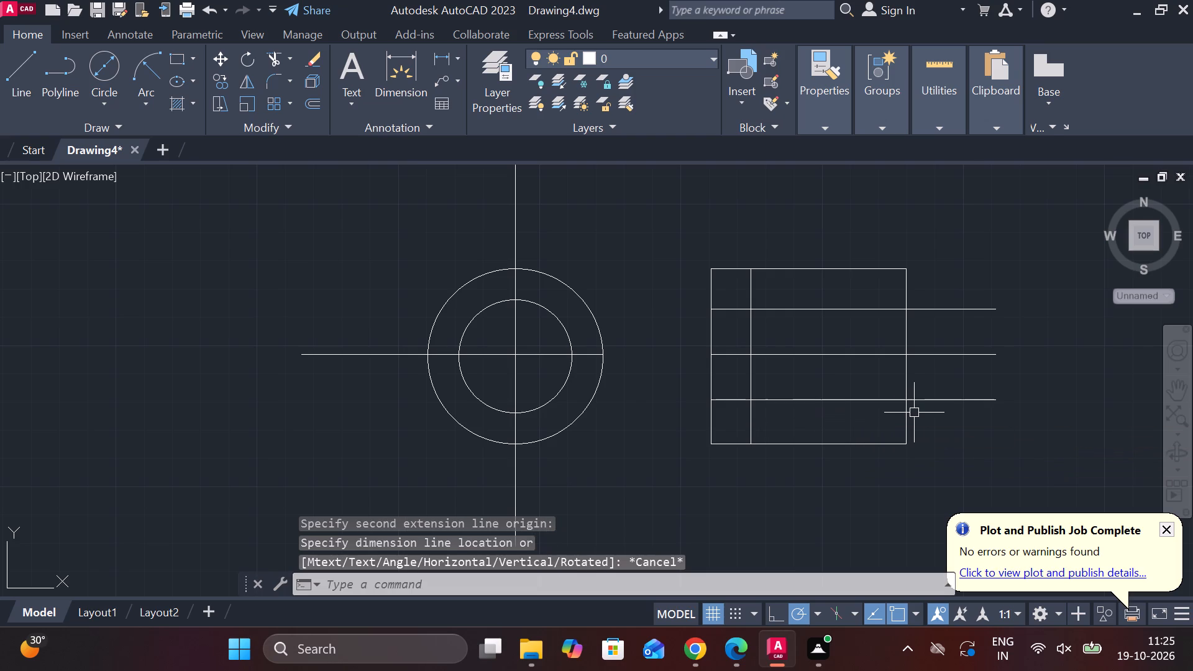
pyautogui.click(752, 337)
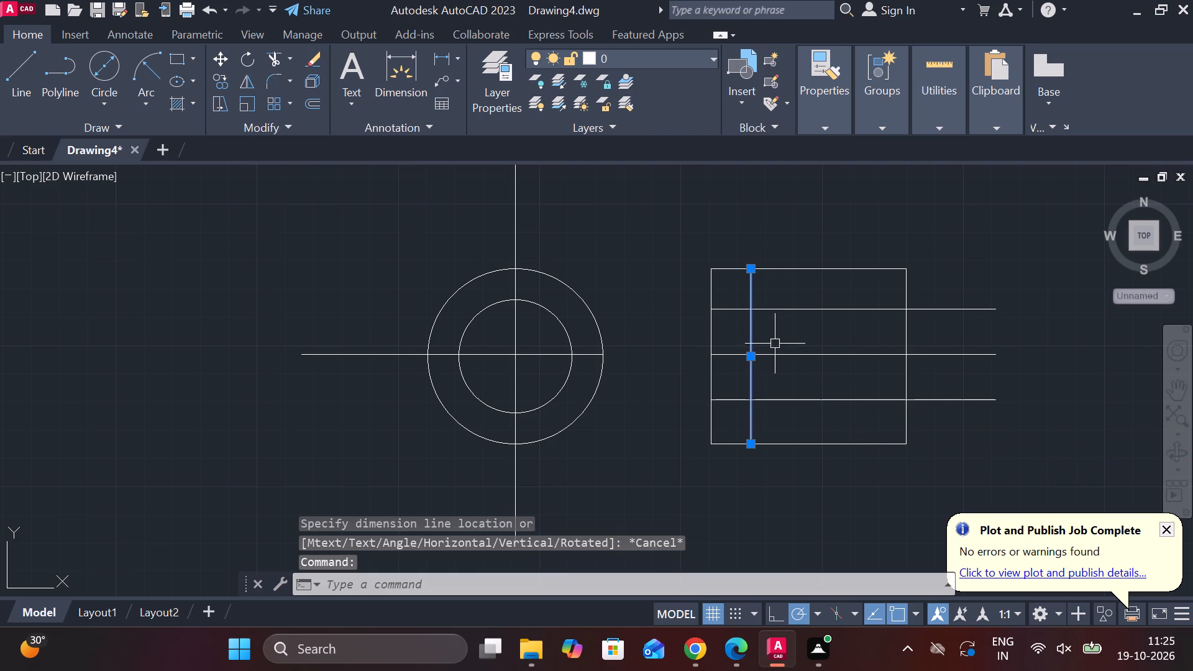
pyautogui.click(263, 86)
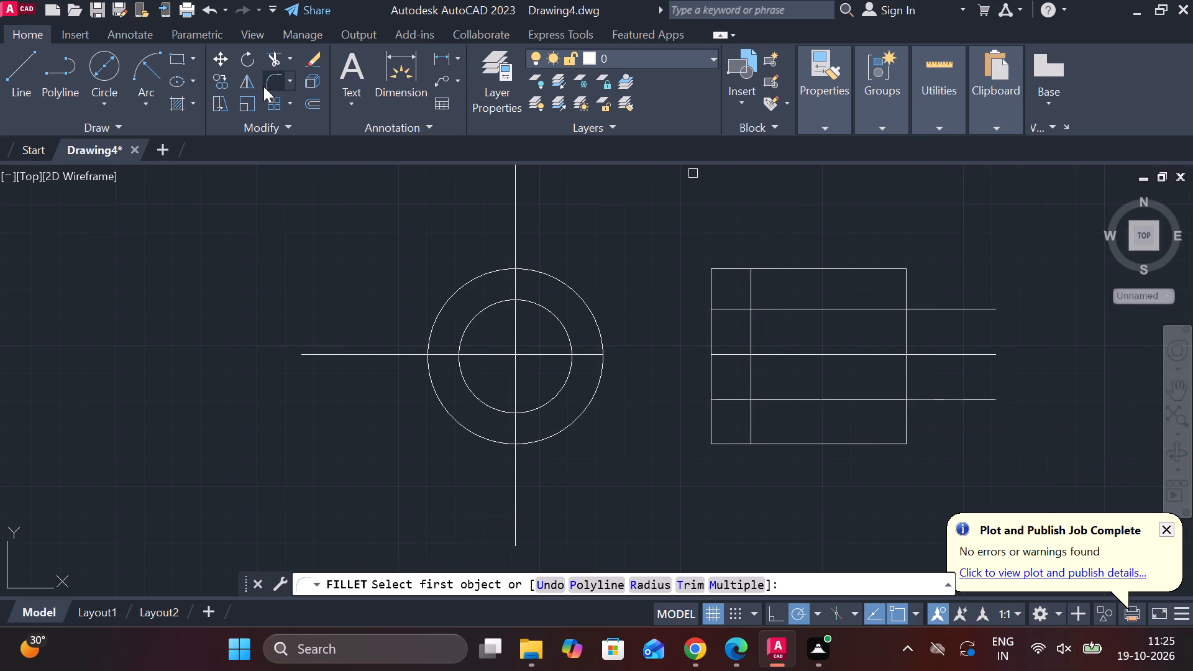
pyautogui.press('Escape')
# Copy the side view's inner vertical line 5 units to the right.
pyautogui.click(754, 381)
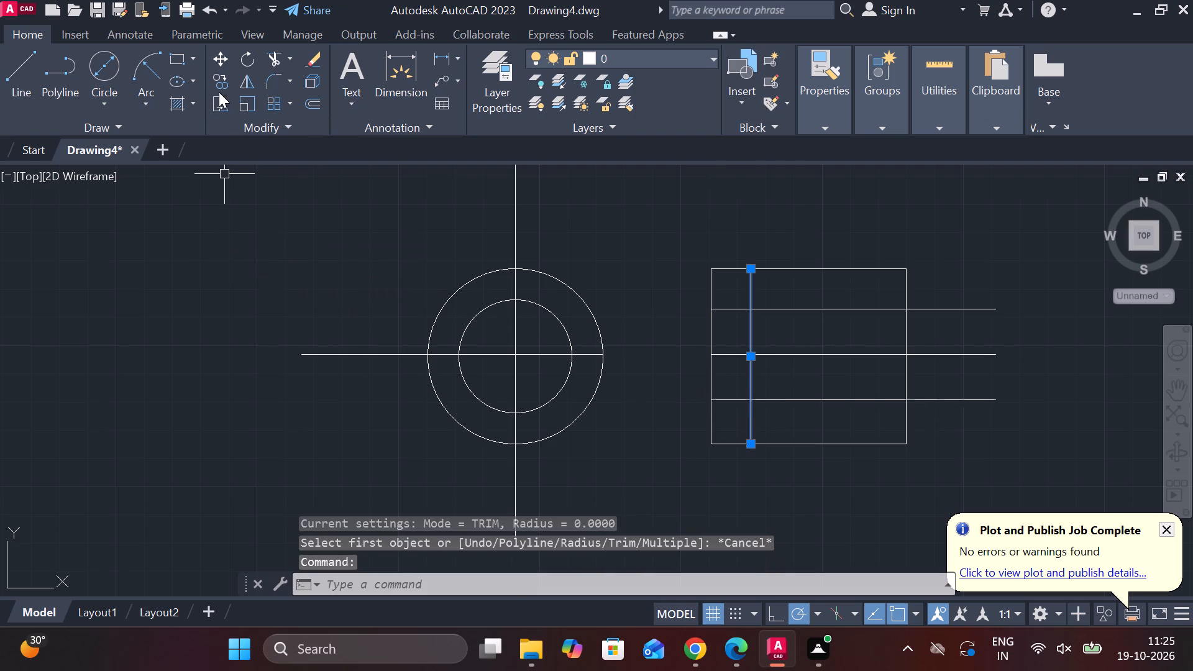
pyautogui.click(216, 83)
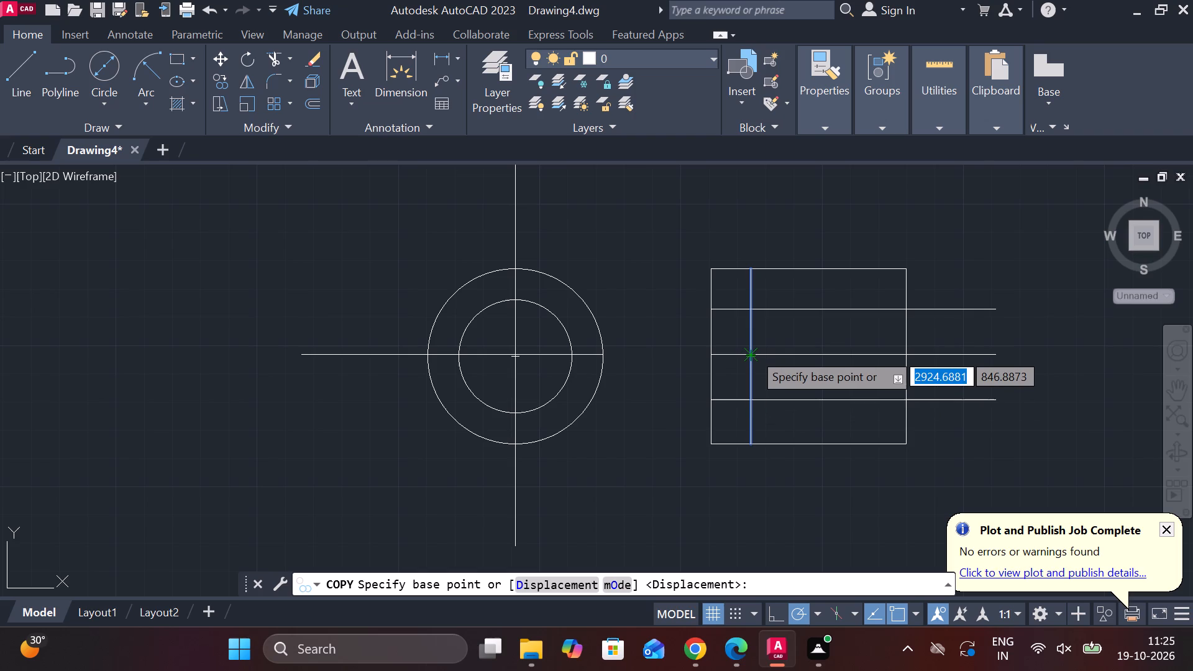
pyautogui.click(754, 383)
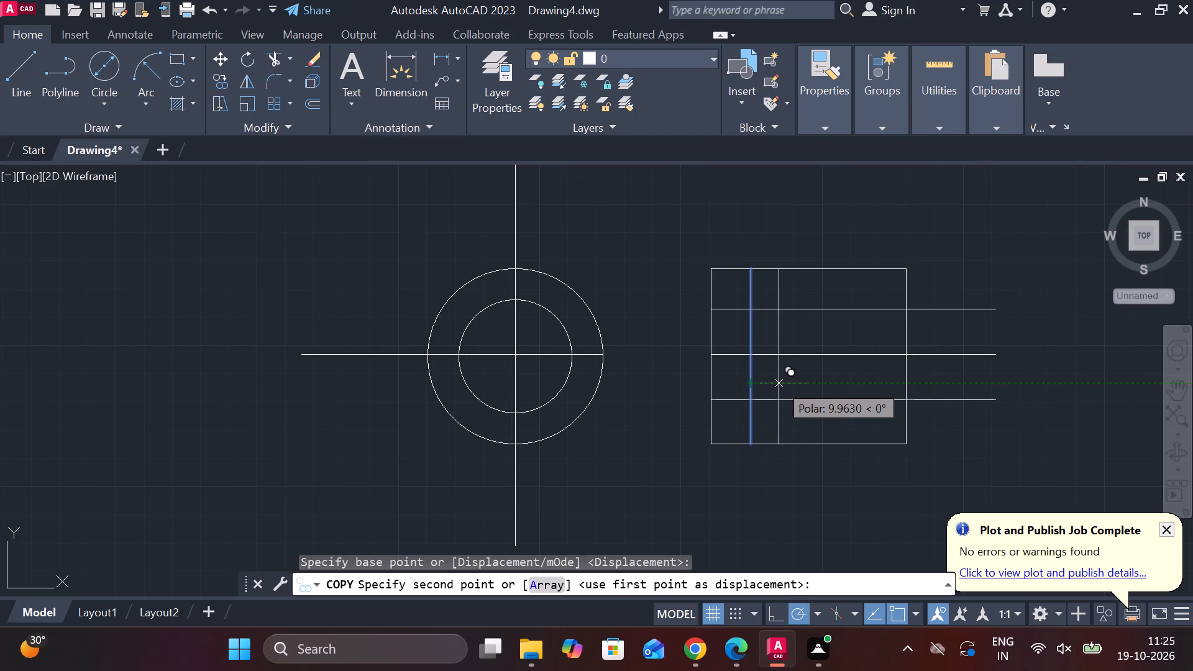
pyautogui.press('5')
pyautogui.press('Return')
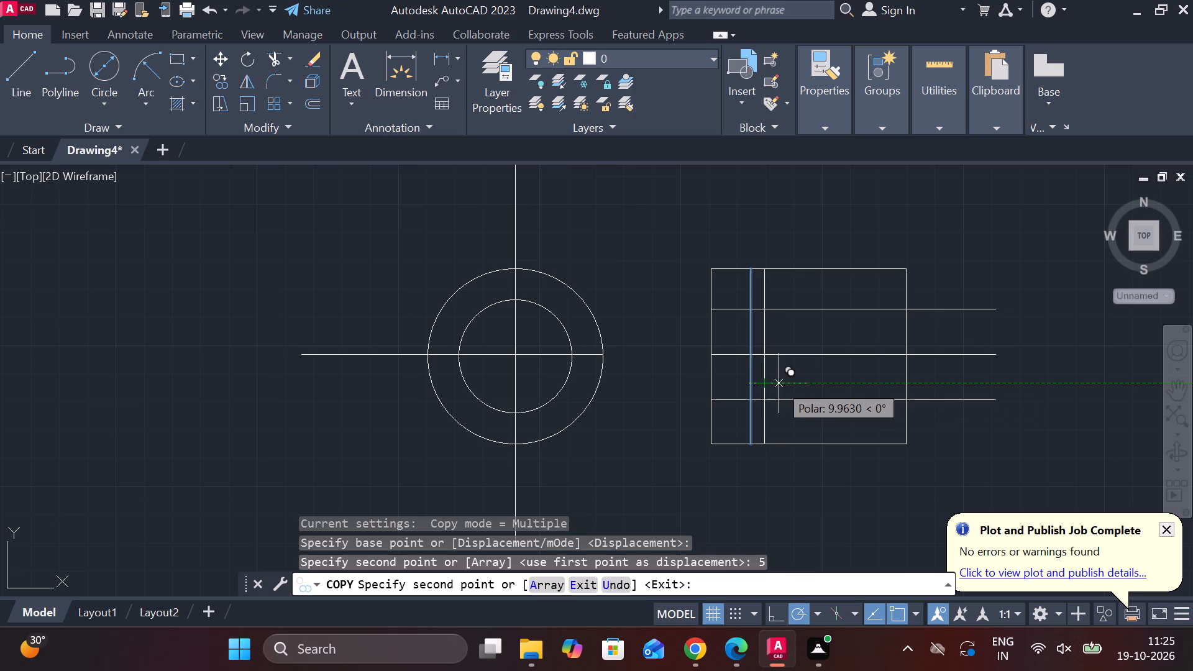
pyautogui.press('Escape')
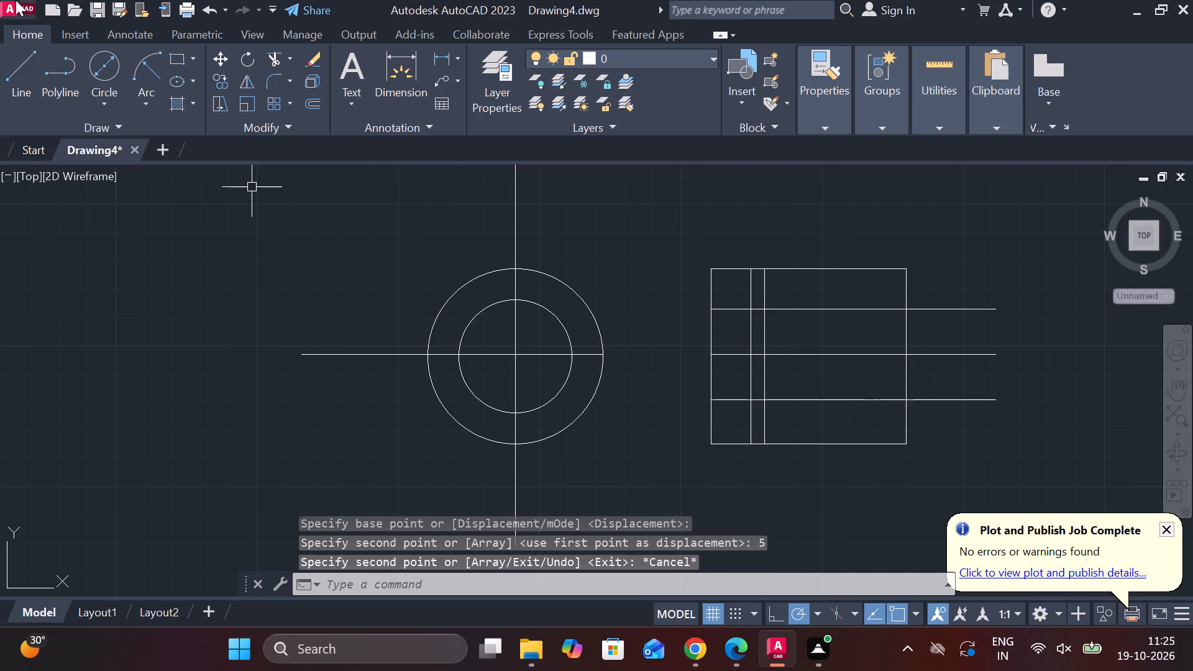
# Trim the side view into a flanged shaft profile, removing the outer horizontal edges past the flange and the line ends beyond the shaft.
pyautogui.click(273, 60)
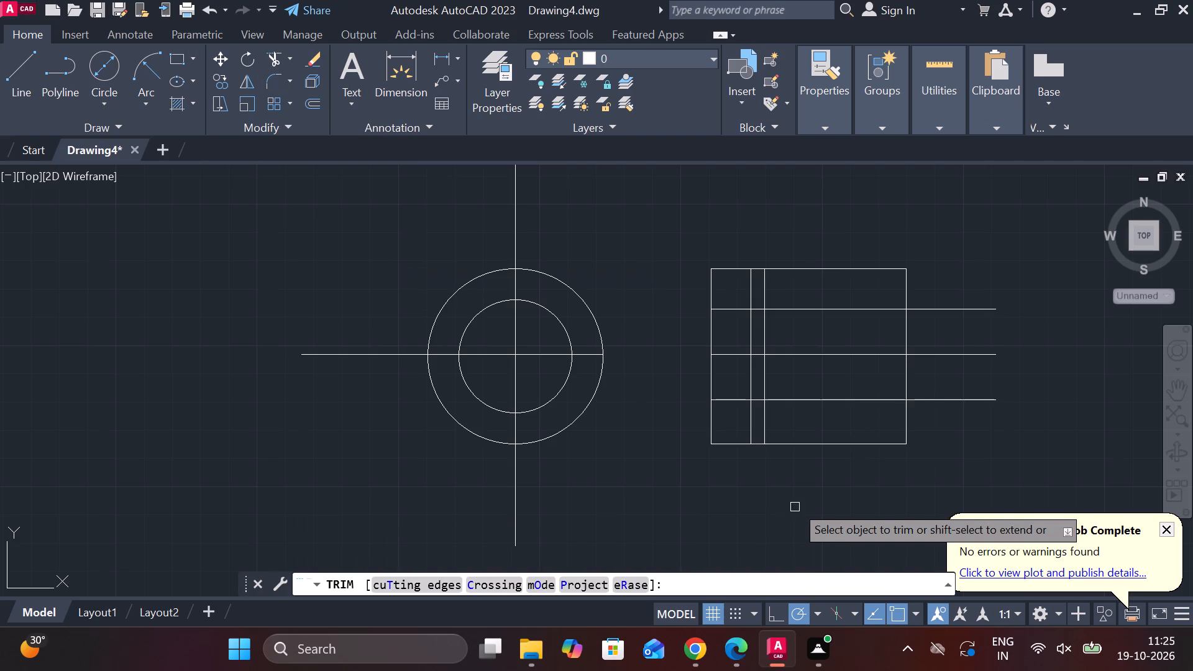
pyautogui.click(816, 445)
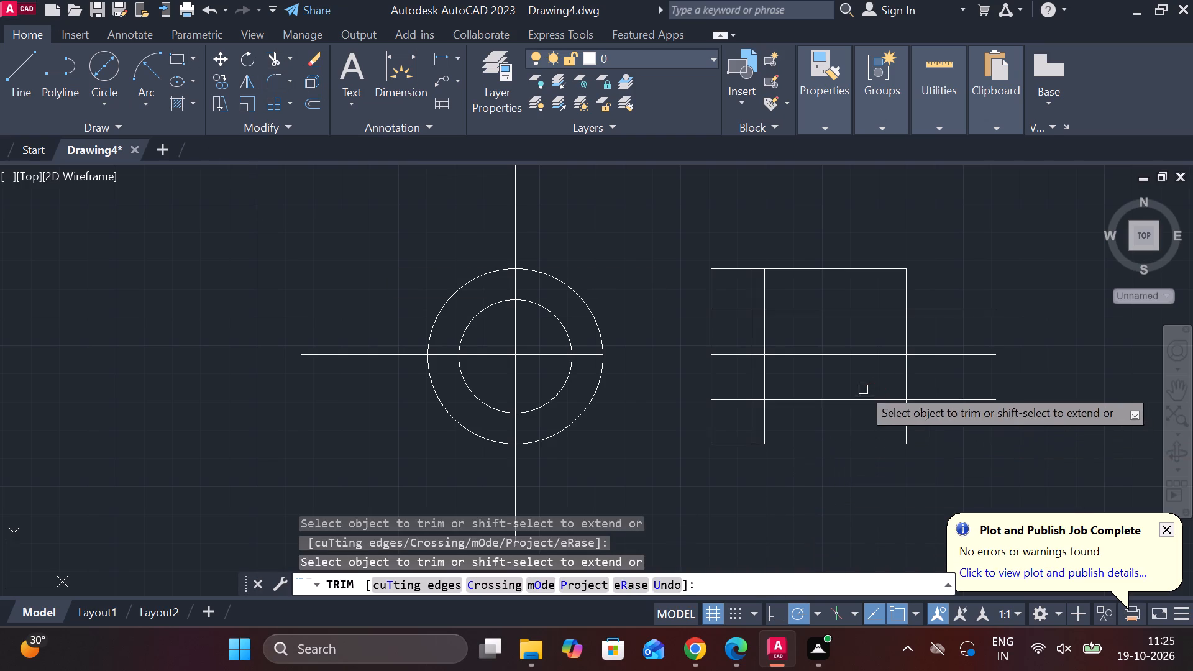
pyautogui.click(800, 268)
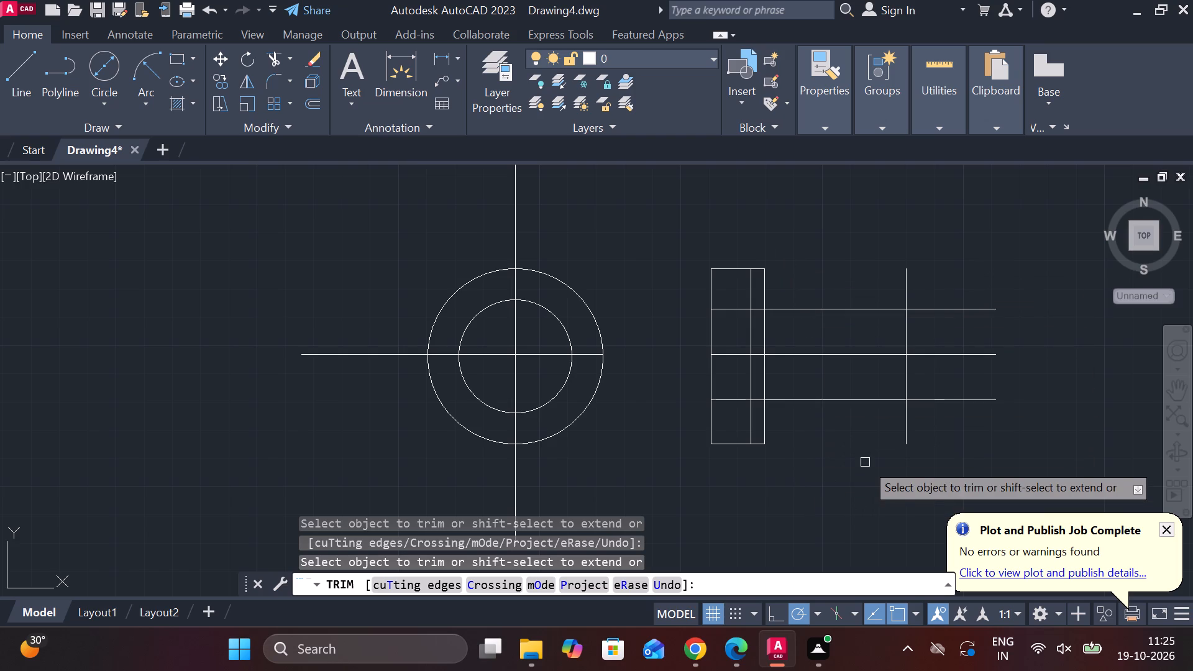
pyautogui.click(907, 425)
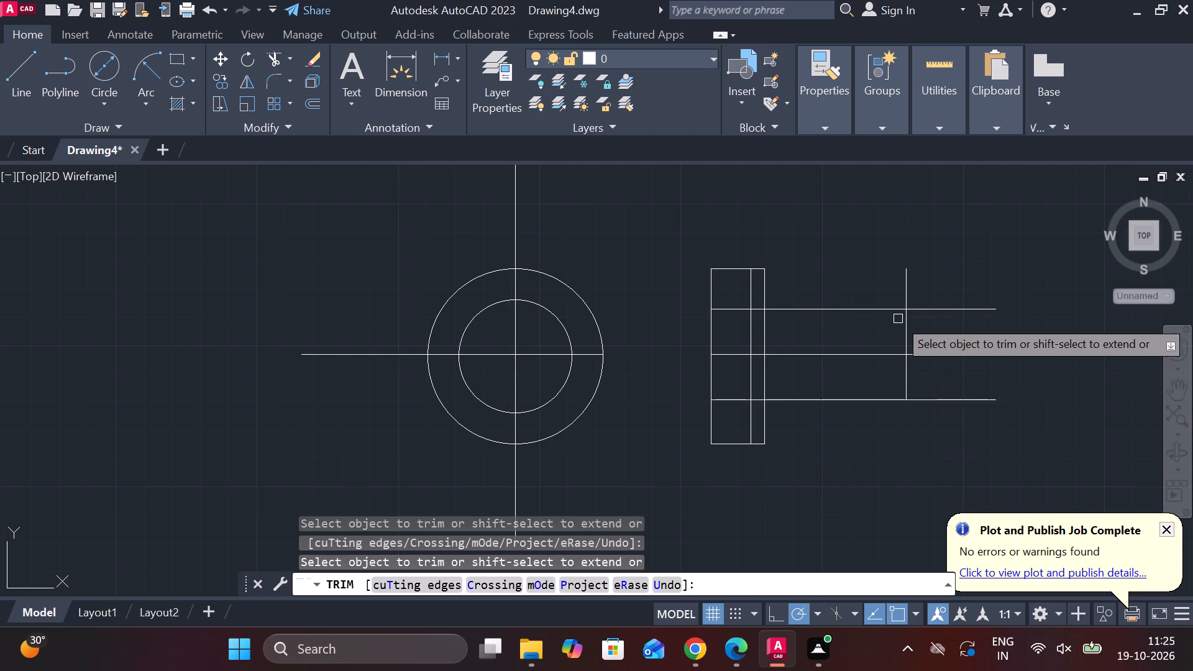
pyautogui.click(910, 284)
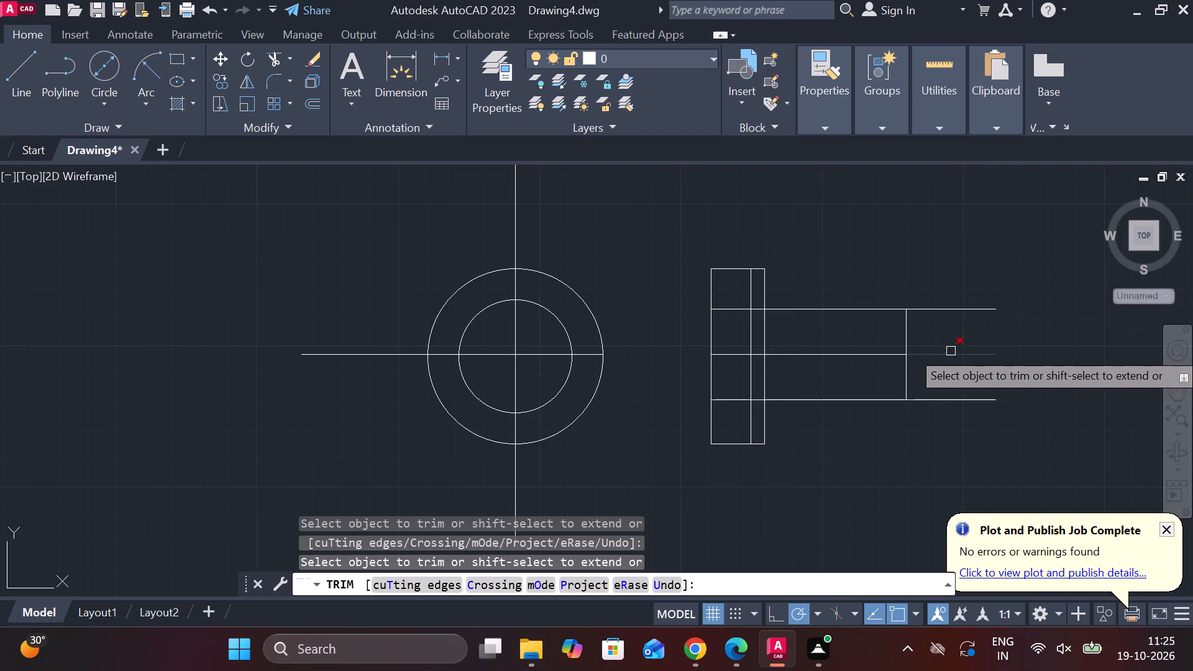
pyautogui.click(959, 308)
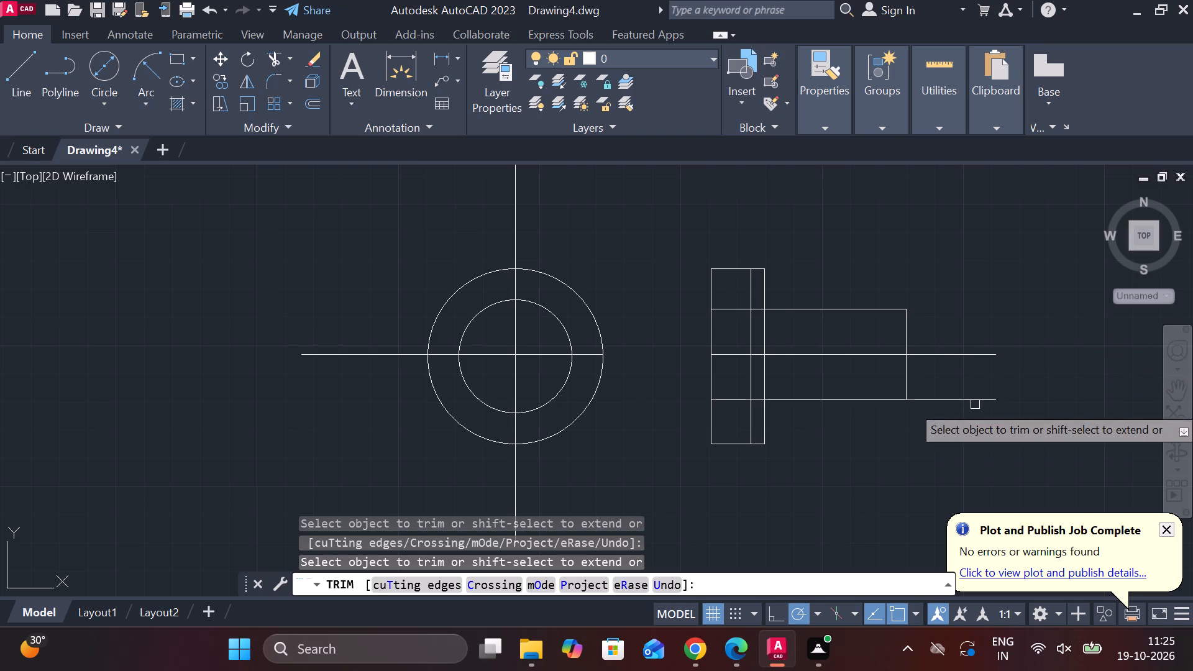
pyautogui.click(969, 398)
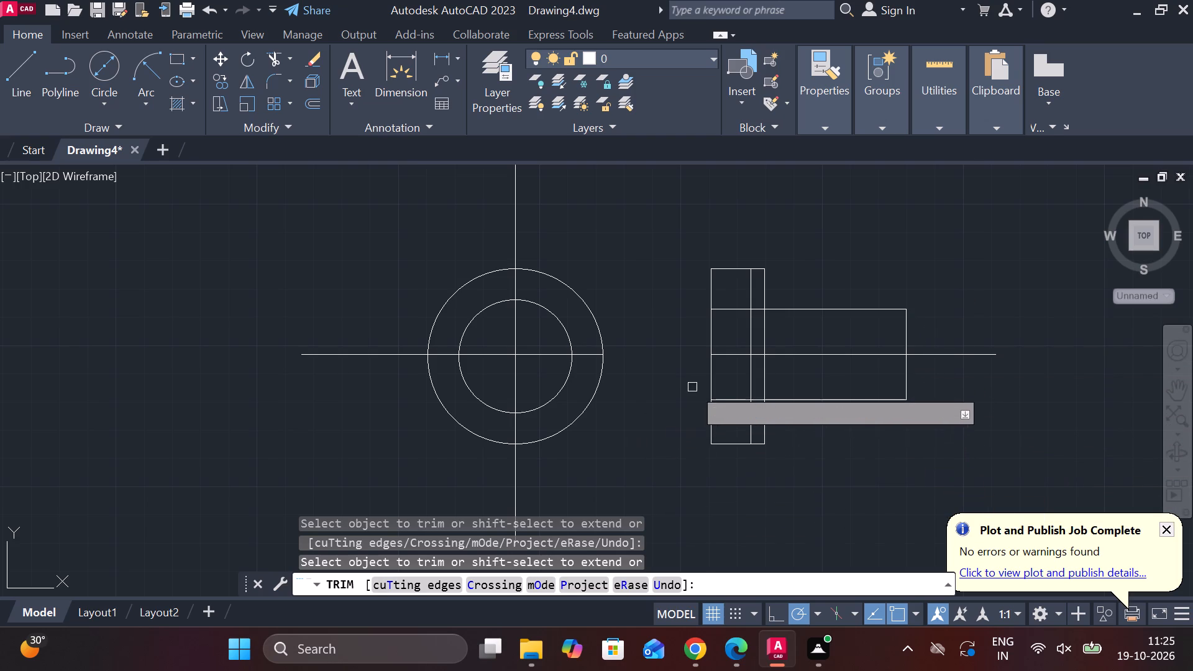
pyautogui.press('Escape')
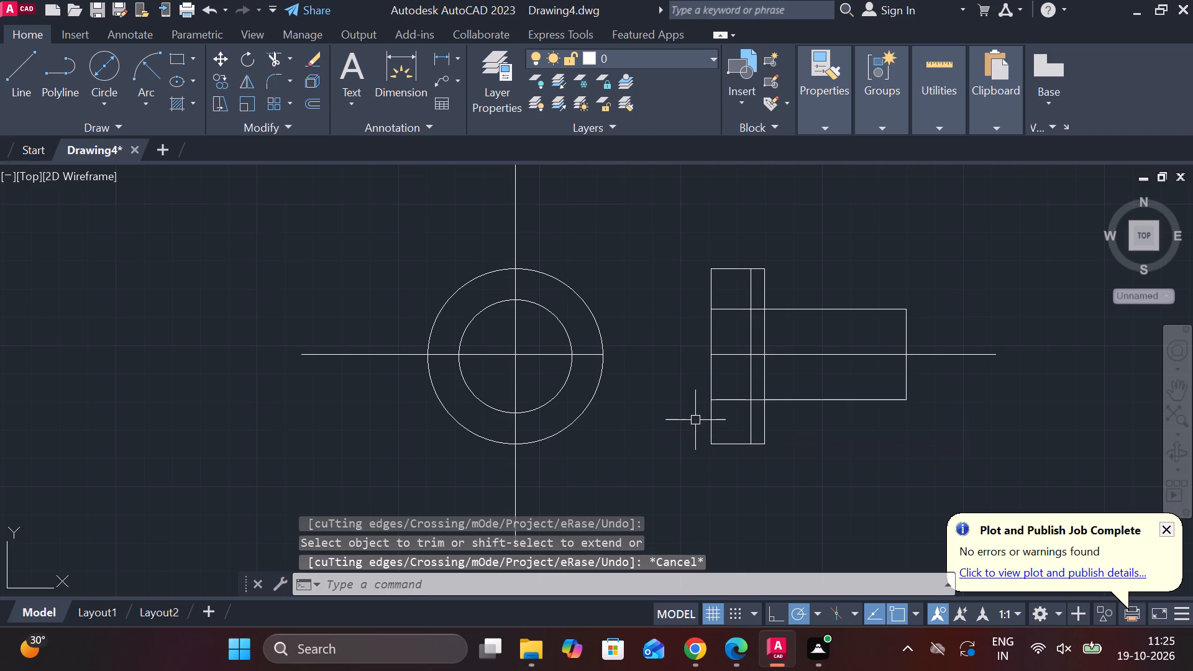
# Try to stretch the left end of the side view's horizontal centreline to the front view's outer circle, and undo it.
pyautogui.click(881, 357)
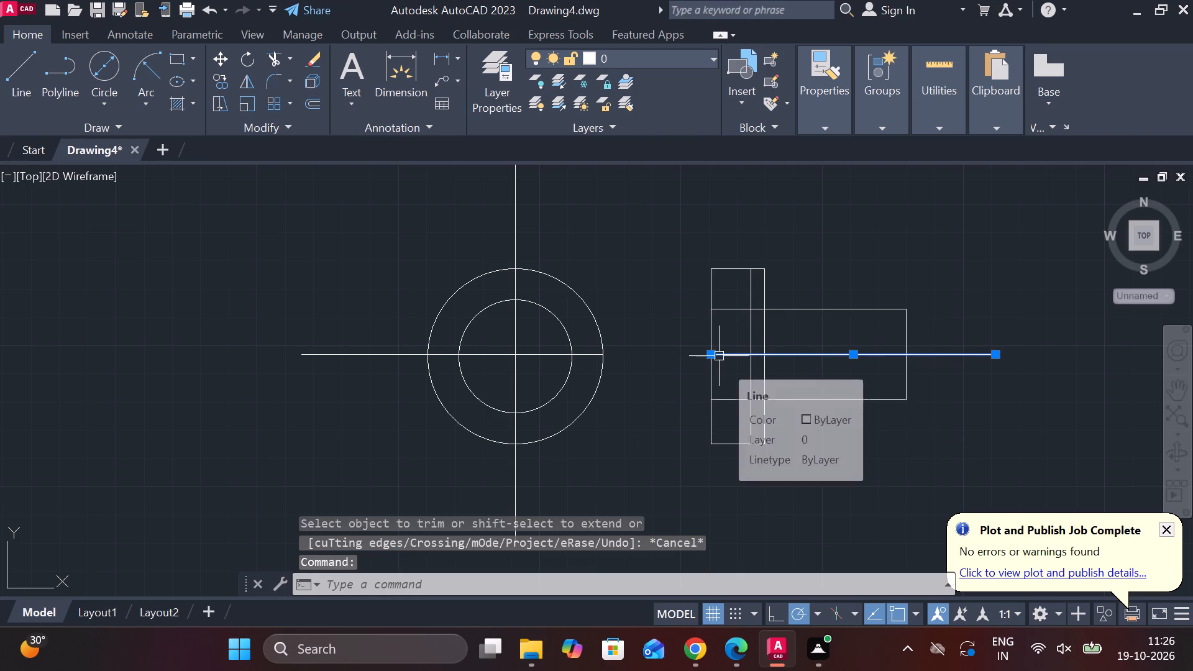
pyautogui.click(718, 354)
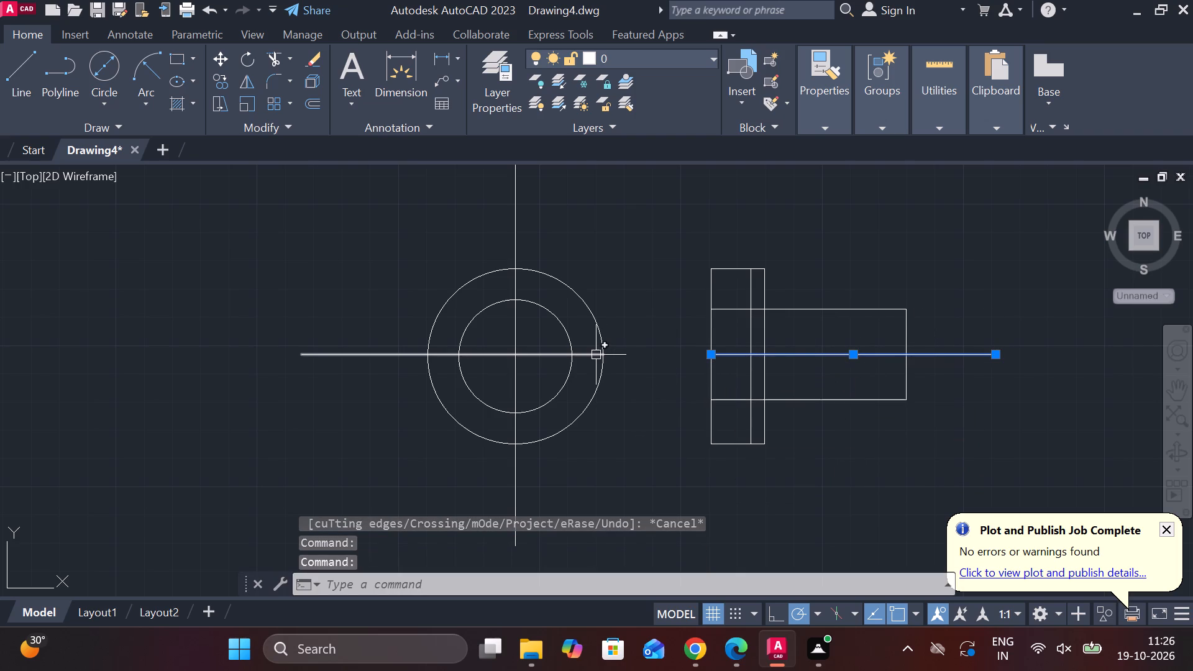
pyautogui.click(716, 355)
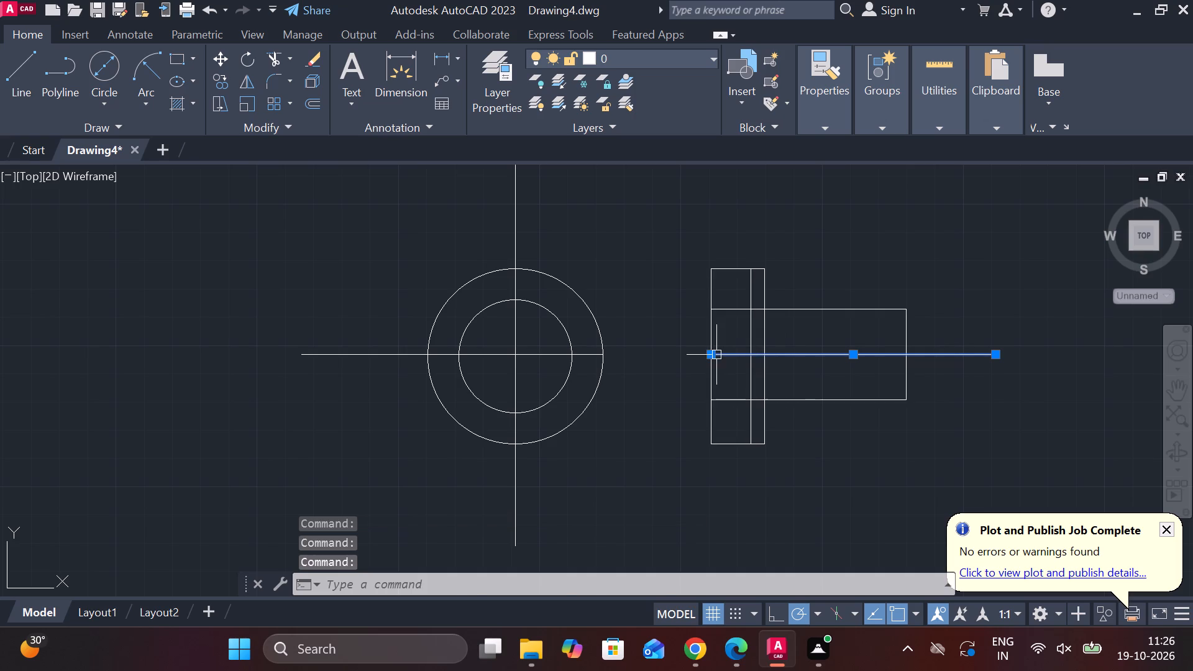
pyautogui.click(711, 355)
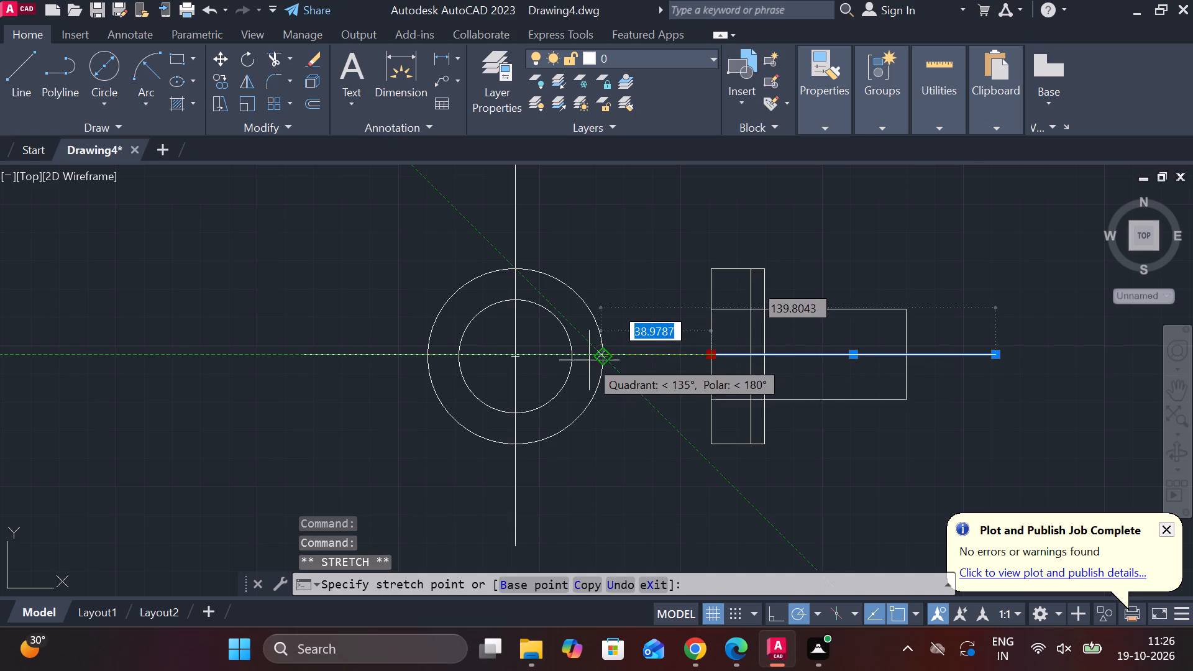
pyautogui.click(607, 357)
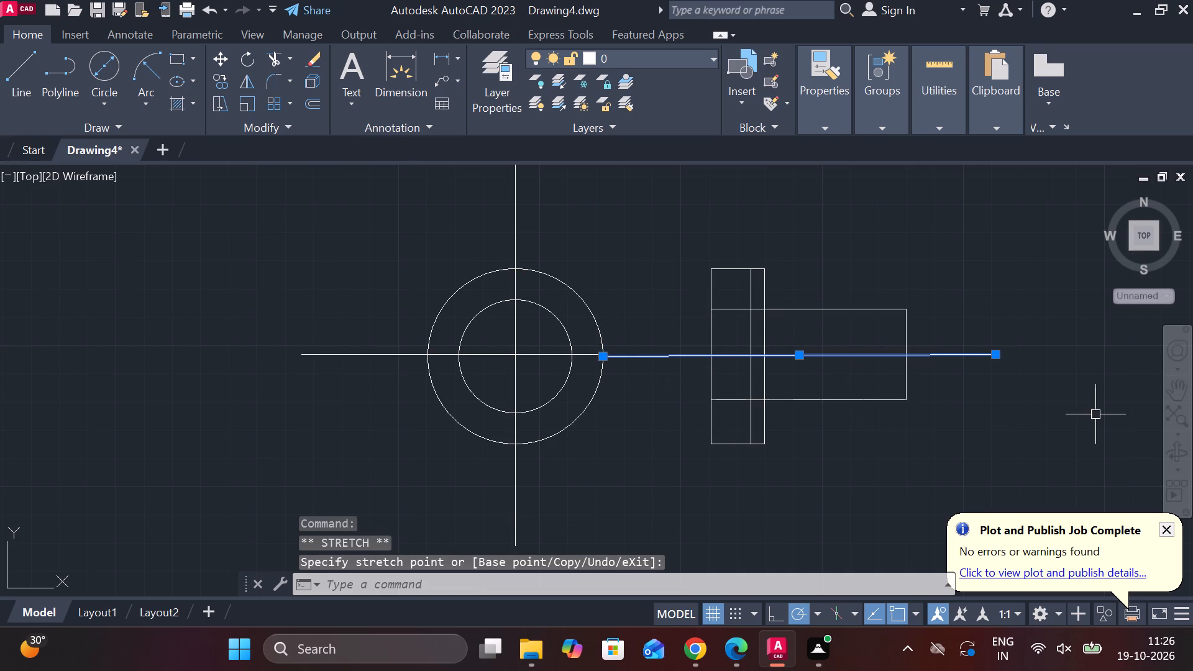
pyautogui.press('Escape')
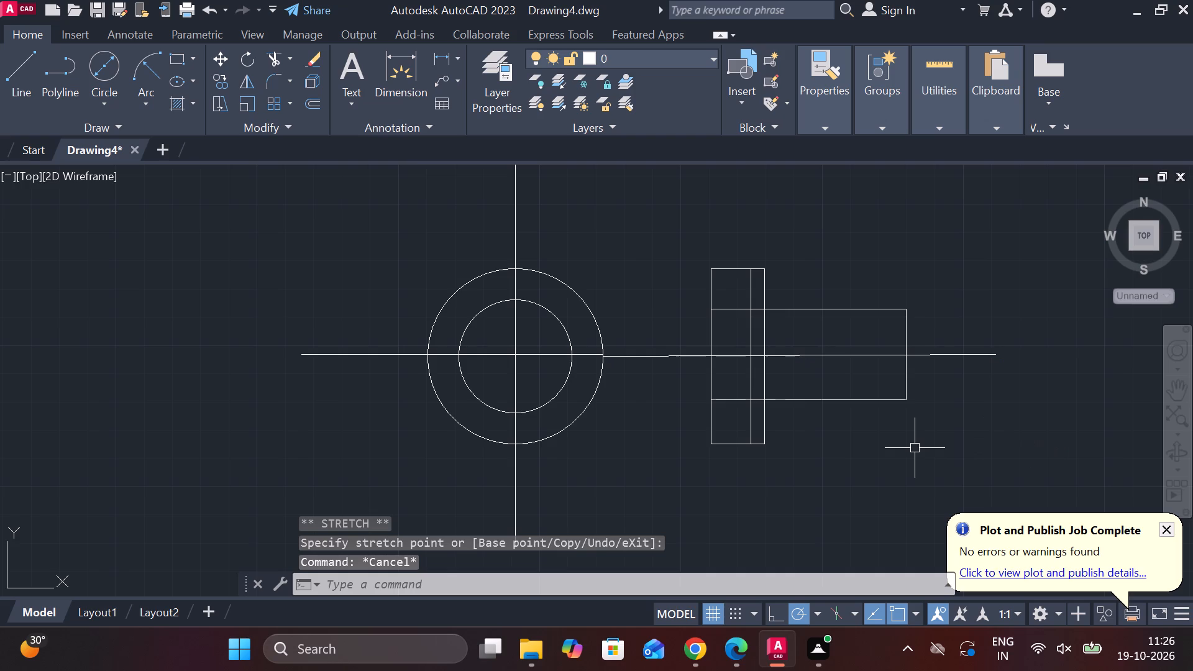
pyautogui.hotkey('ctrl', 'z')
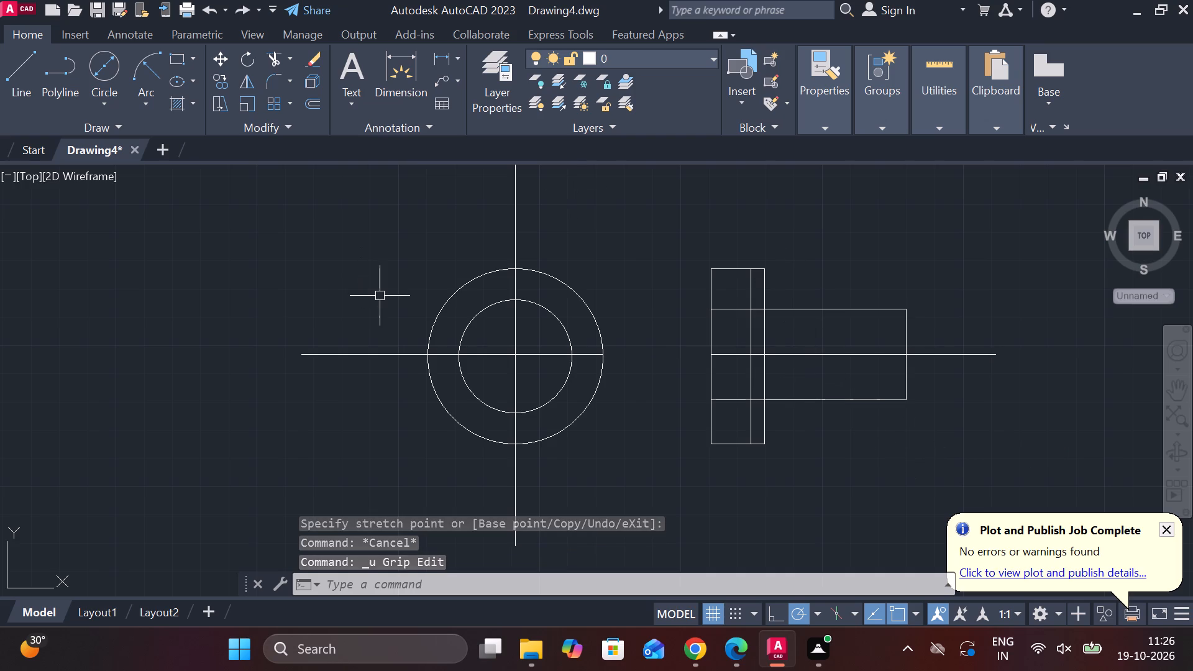
# Extend the side view's horizontal centreline leftward to the front view's outer circle.
pyautogui.write('EX')
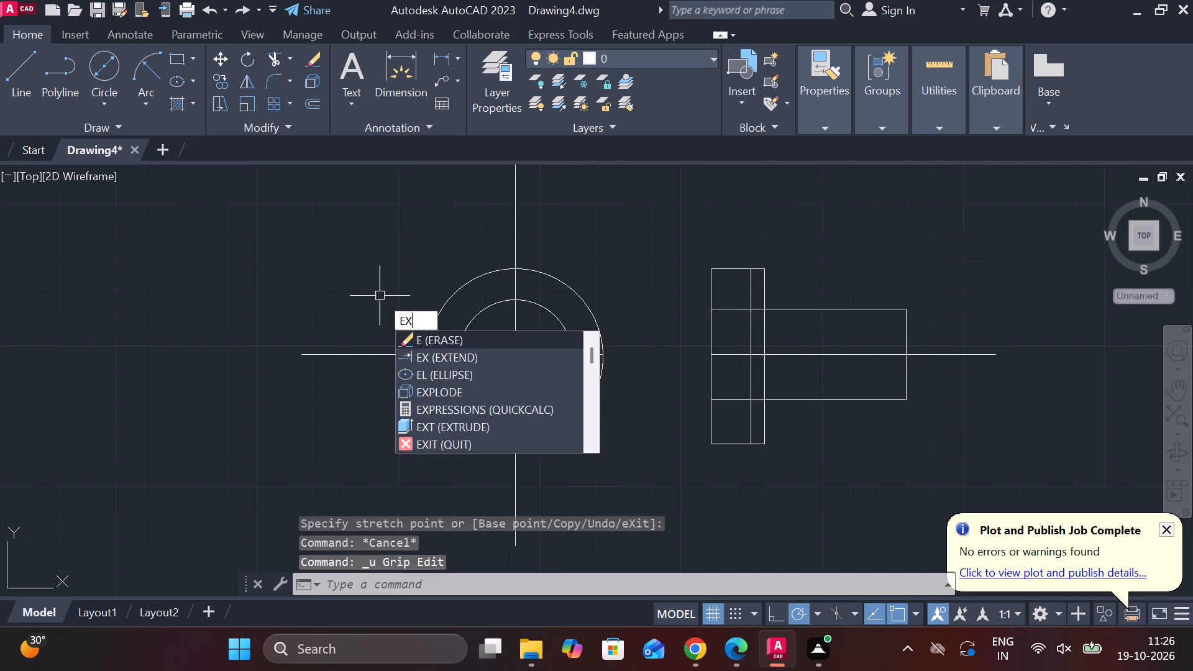
pyautogui.press('Return')
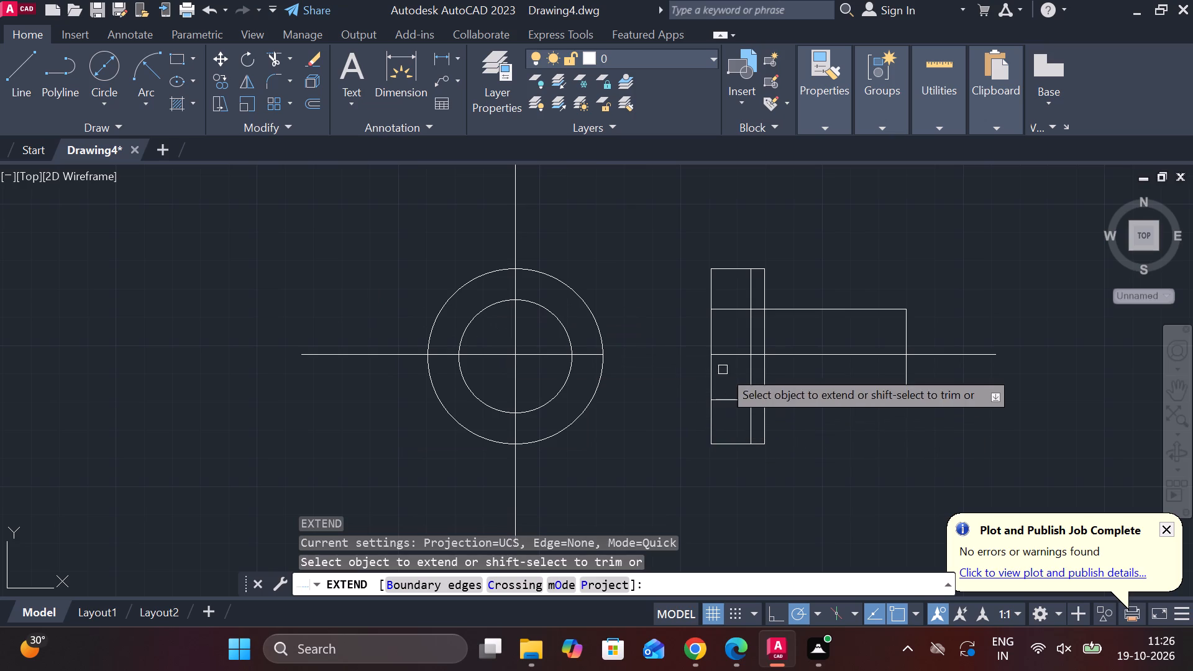
pyautogui.click(729, 355)
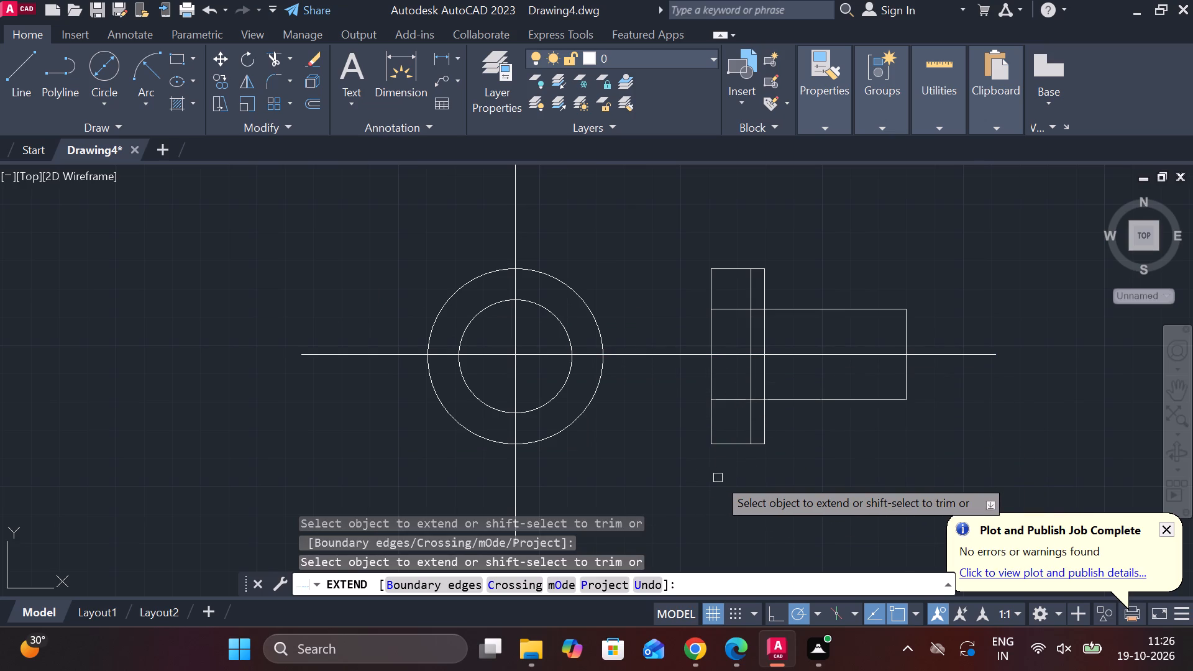
pyautogui.press('Escape')
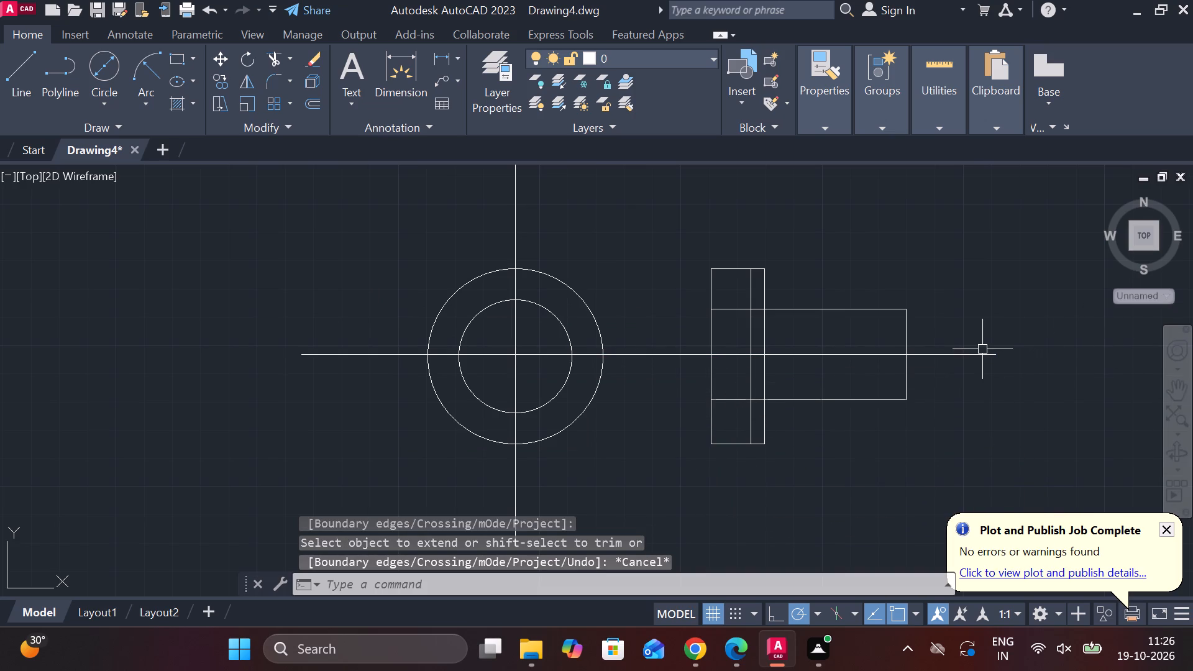
# Stretch the right end of the side view's centreline about 39 units further right along its own direction.
pyautogui.click(995, 354)
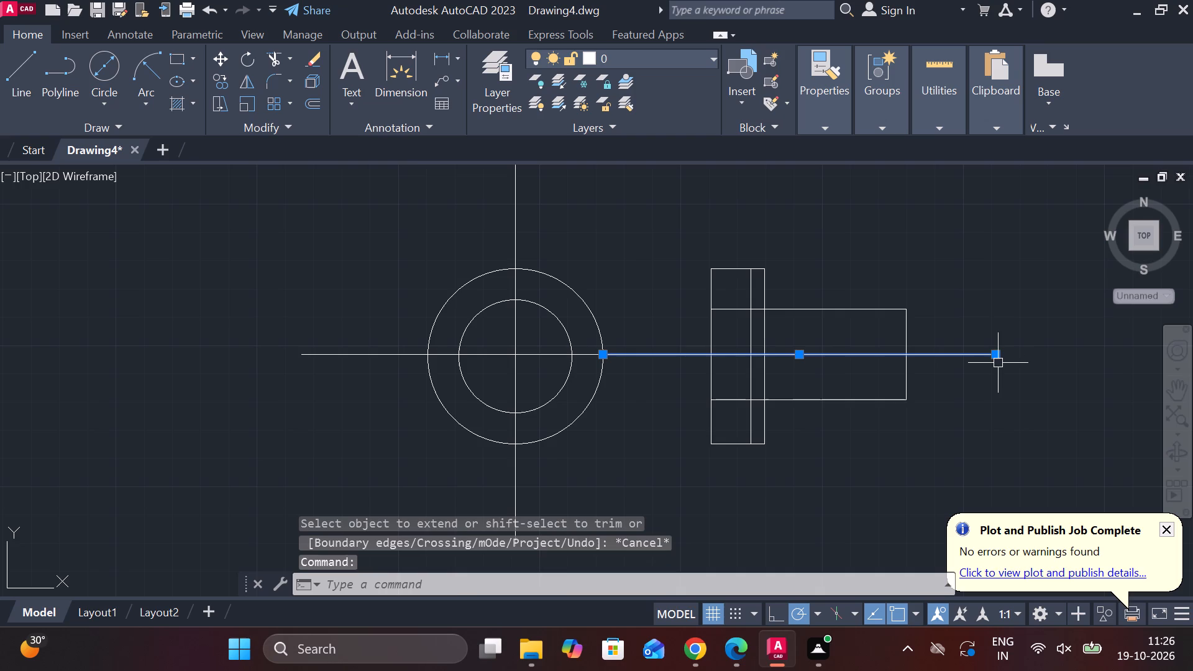
pyautogui.click(997, 350)
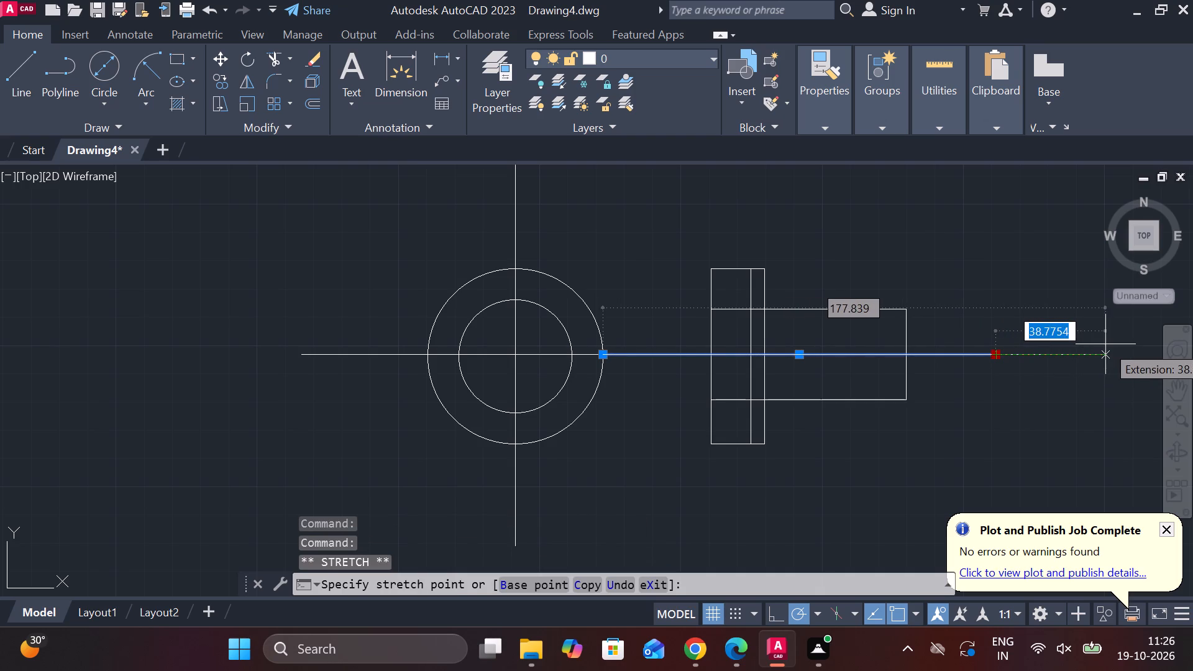
pyautogui.click(1105, 344)
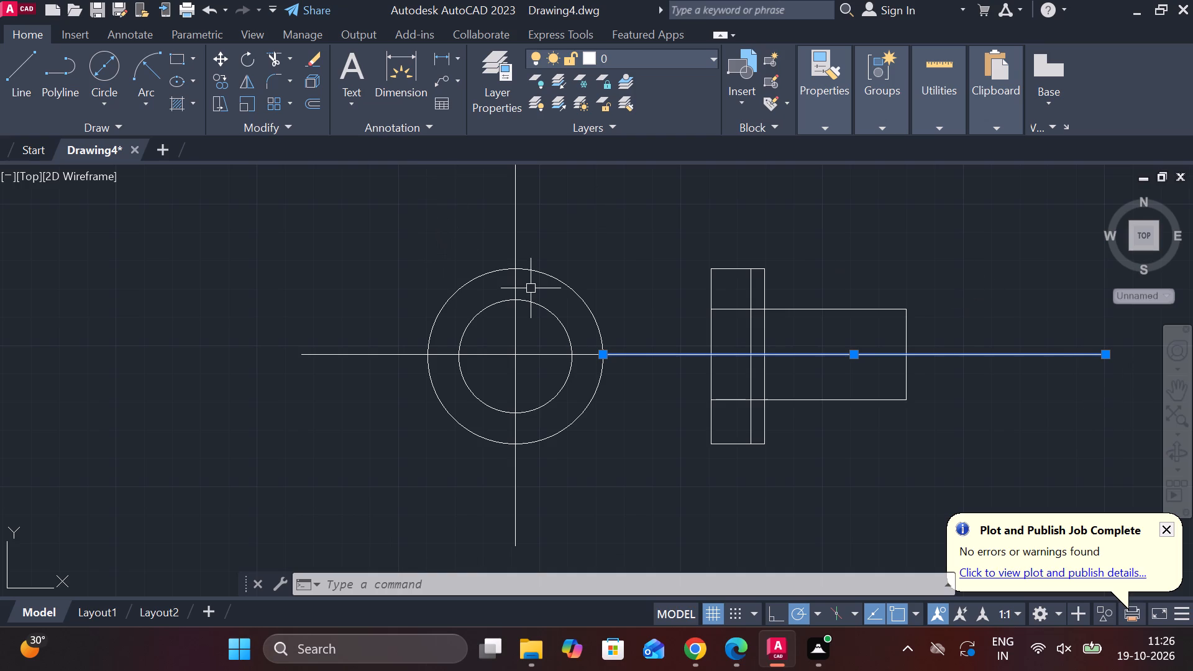
# Draw a 62-unit-diameter circle centred on the extended centreline, to the right of the shaft.
pyautogui.click(96, 68)
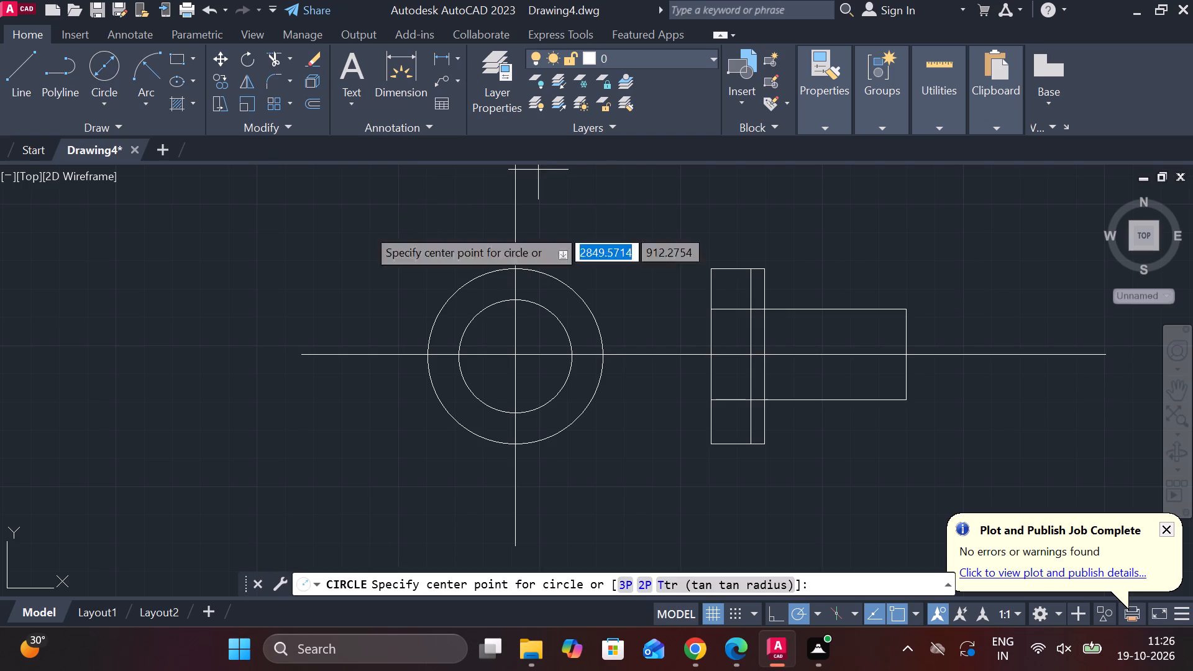
pyautogui.click(1013, 357)
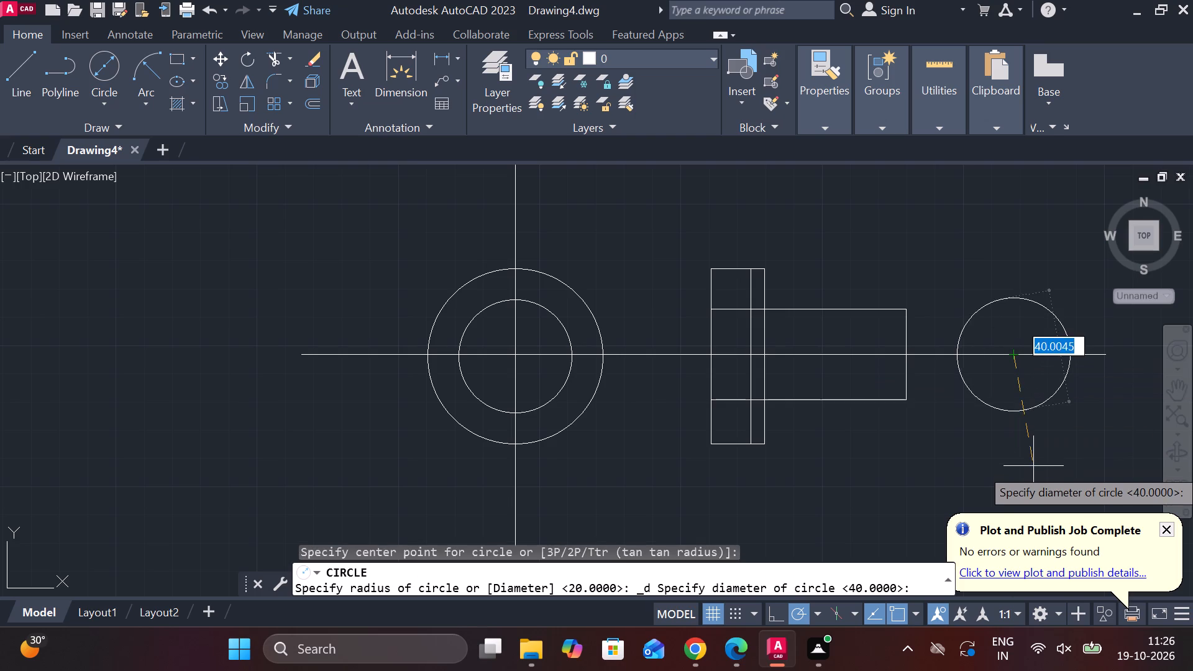
pyautogui.write('62')
pyautogui.press('Return')
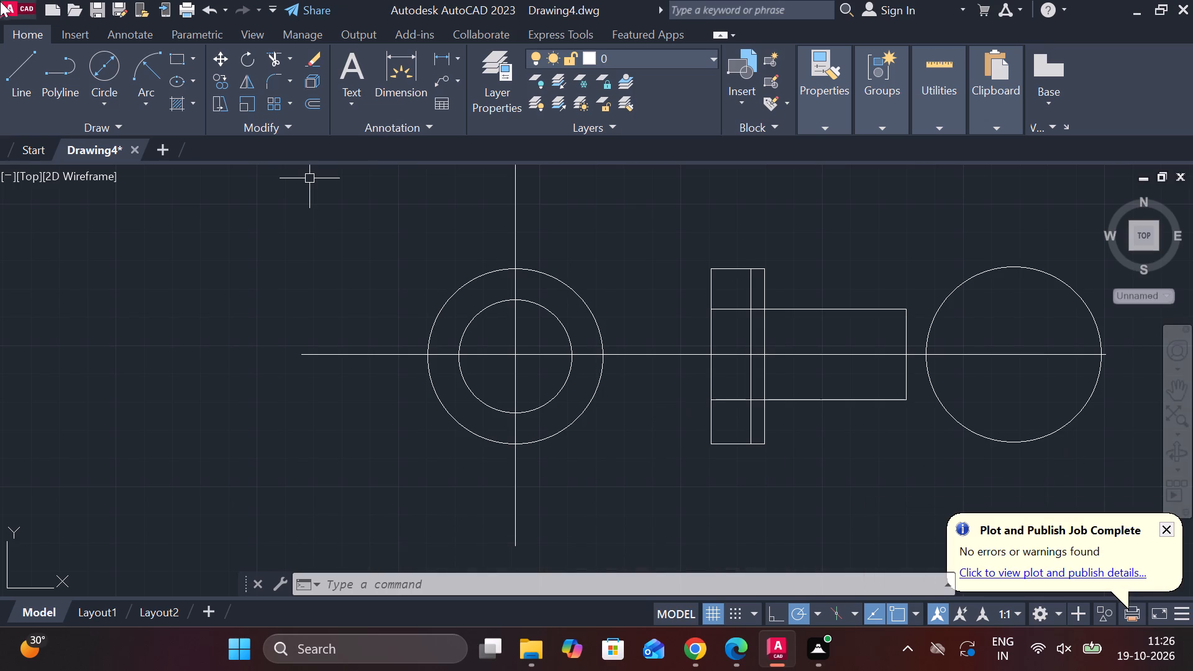
# Draw a vertical centreline about 90 units long through the new circle's centre, reaching past its top and bottom.
pyautogui.click(8, 73)
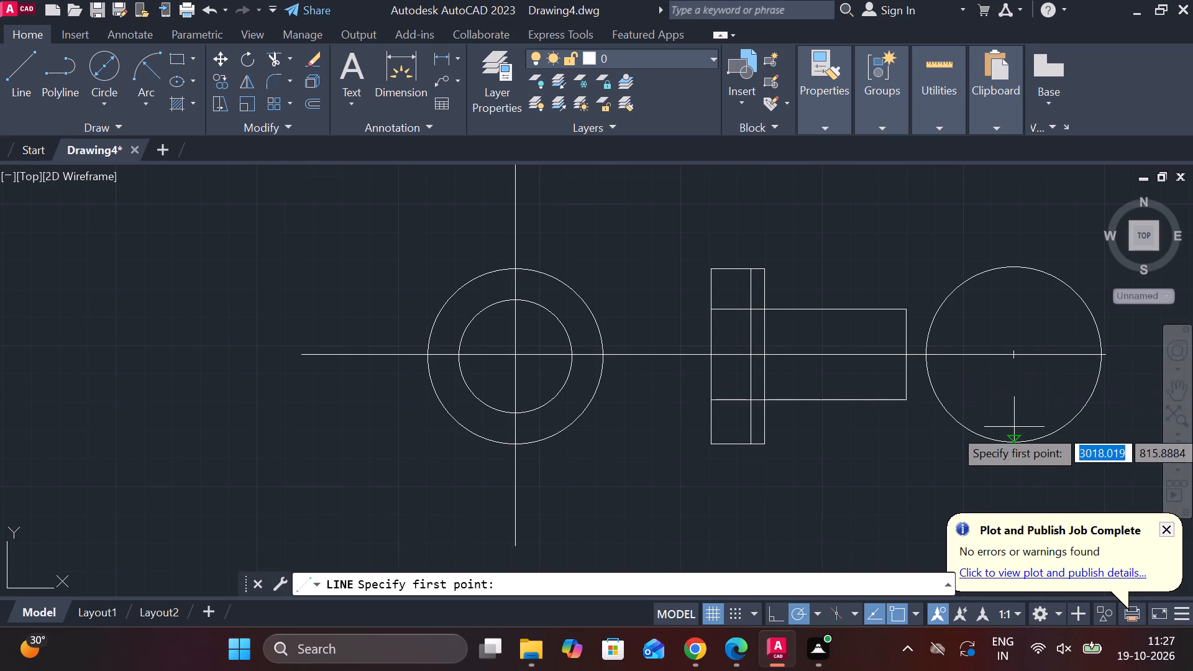
pyautogui.click(1020, 495)
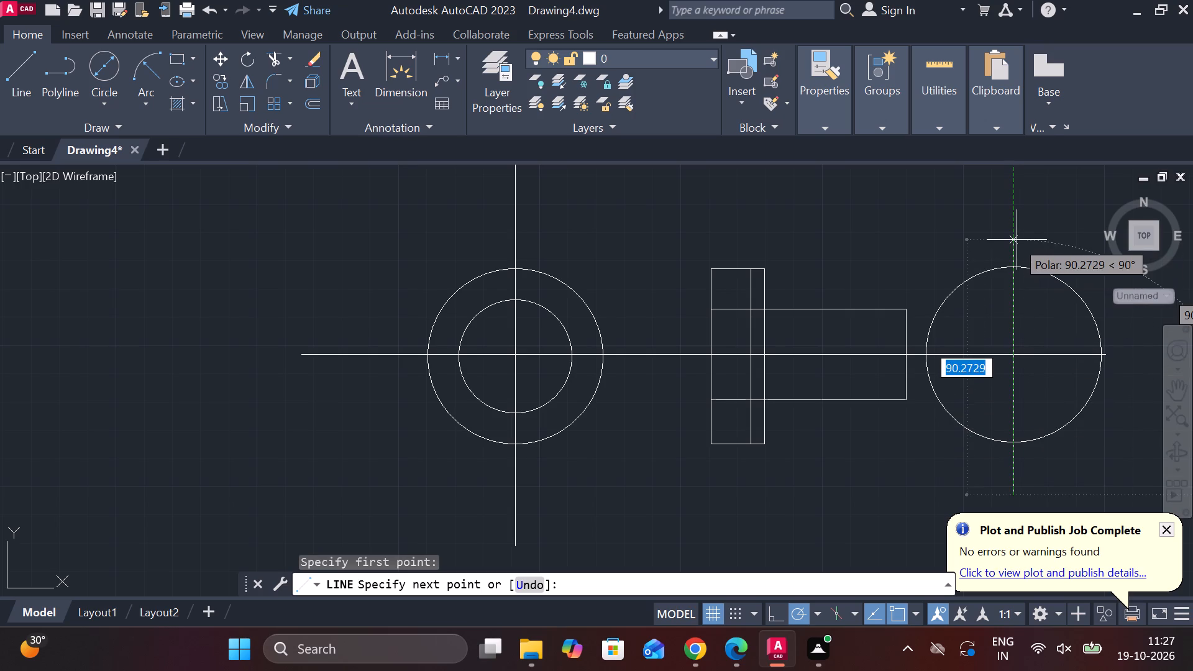
pyautogui.click(1014, 240)
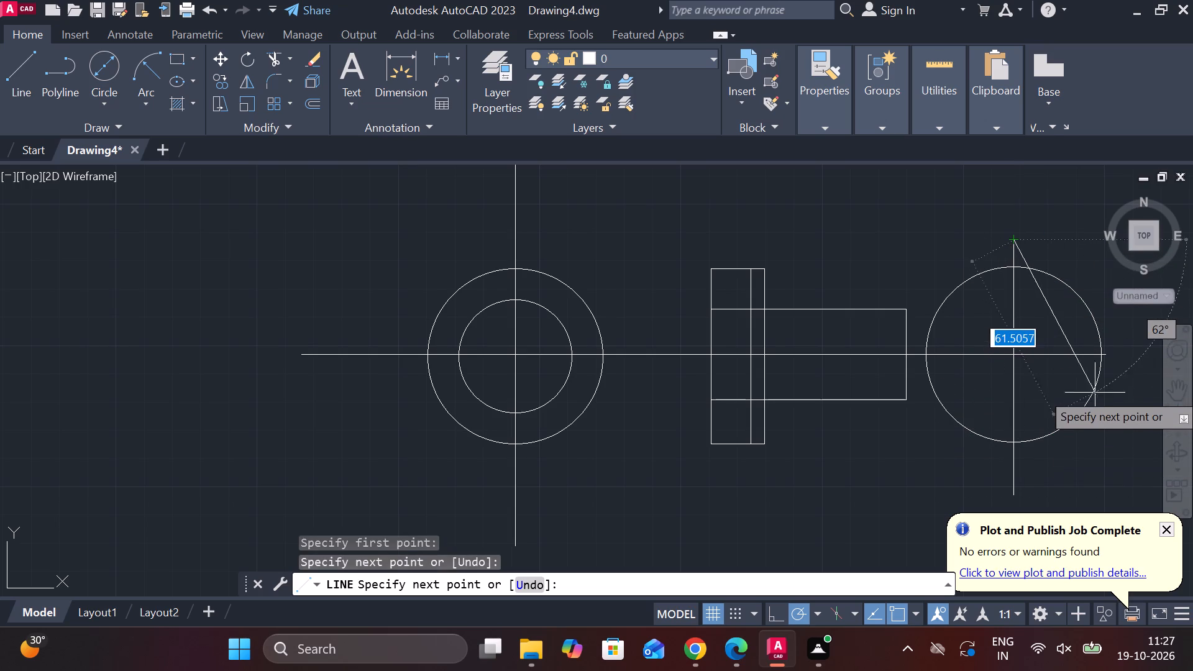
pyautogui.press('`')
pyautogui.press('Escape')
pyautogui.press('Escape')
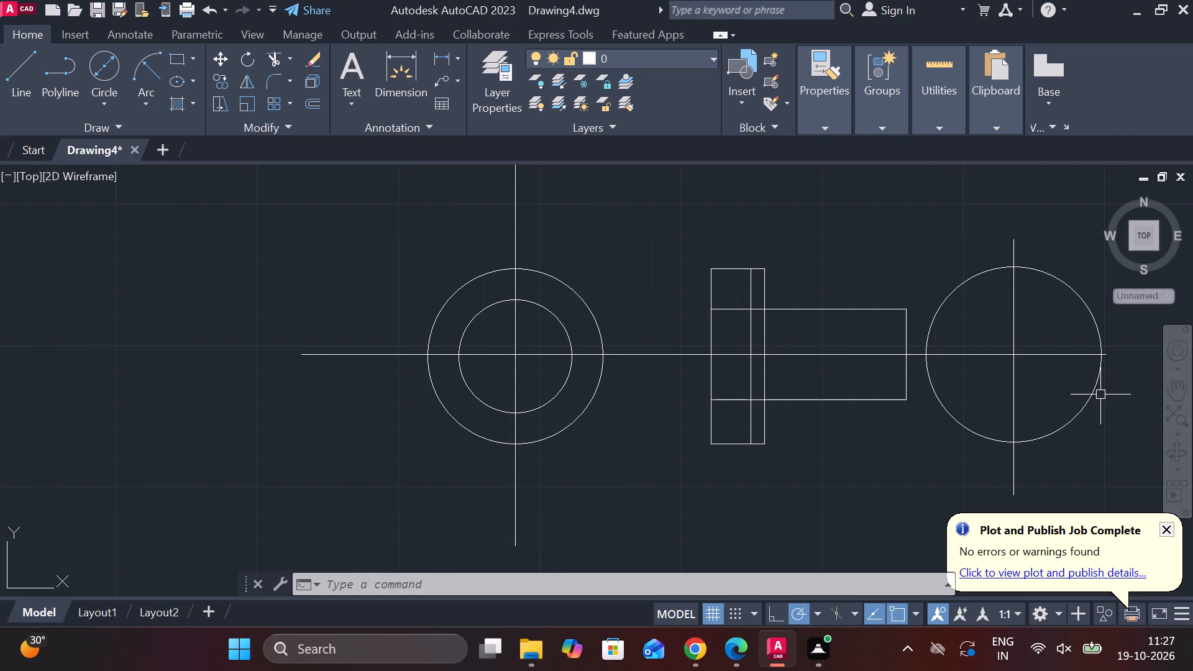
pyautogui.click(10, 76)
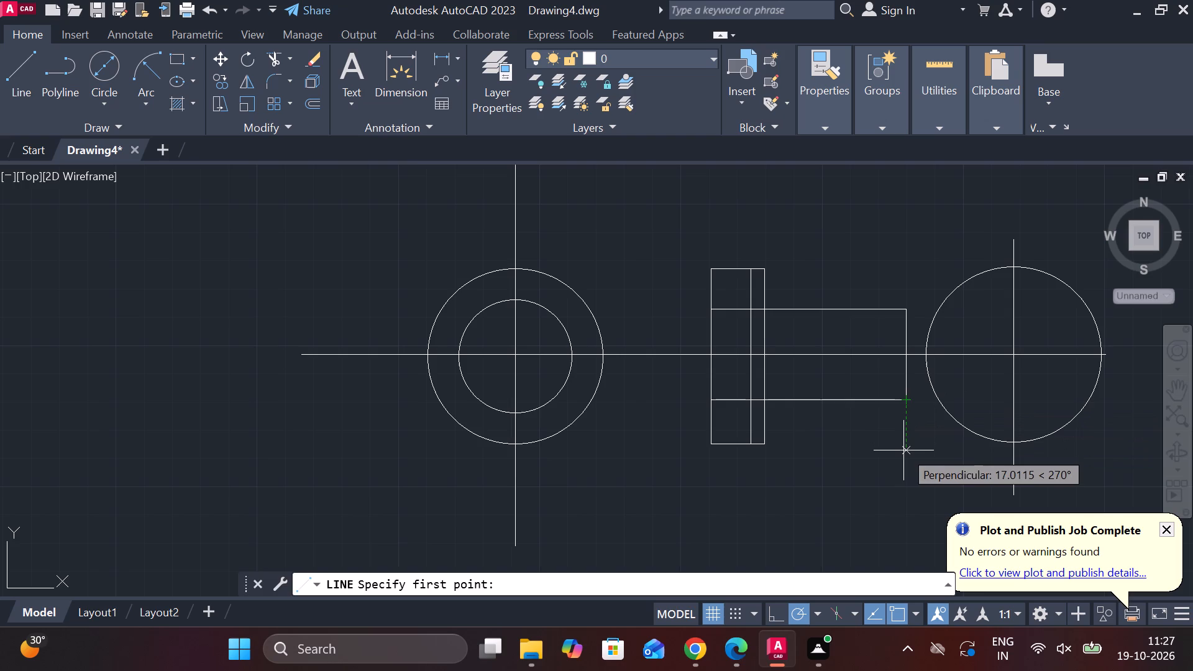
pyautogui.press('Escape')
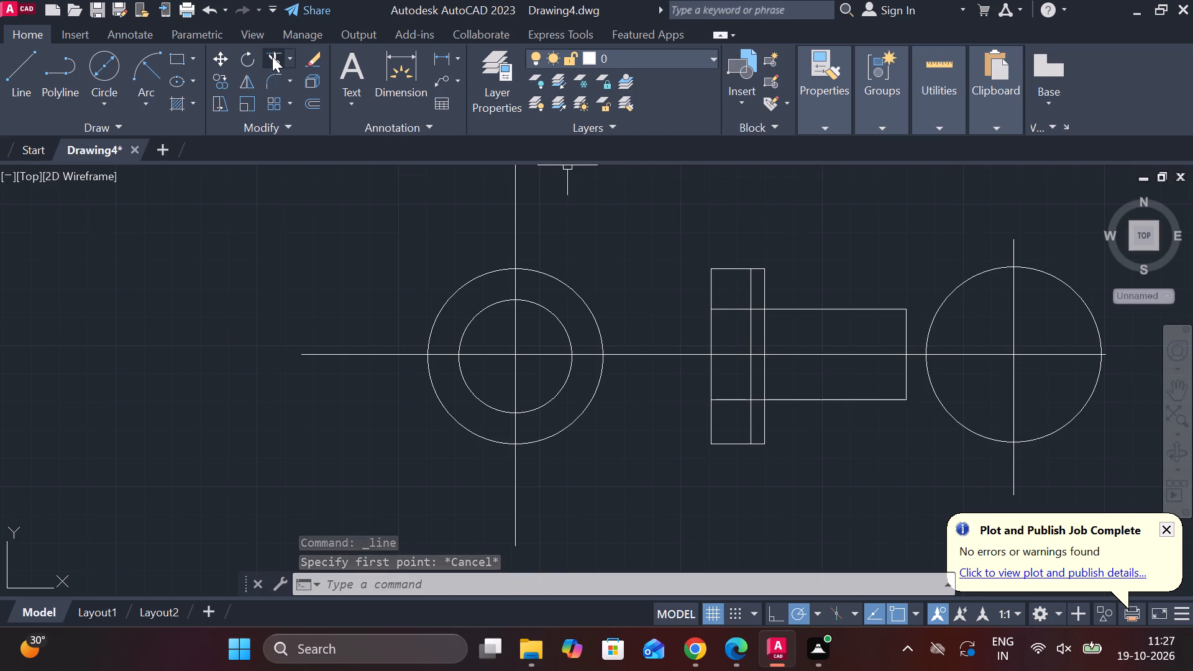
# Trim the horizontal centreline between the shaft's right end and the 62-unit circle.
pyautogui.click(272, 57)
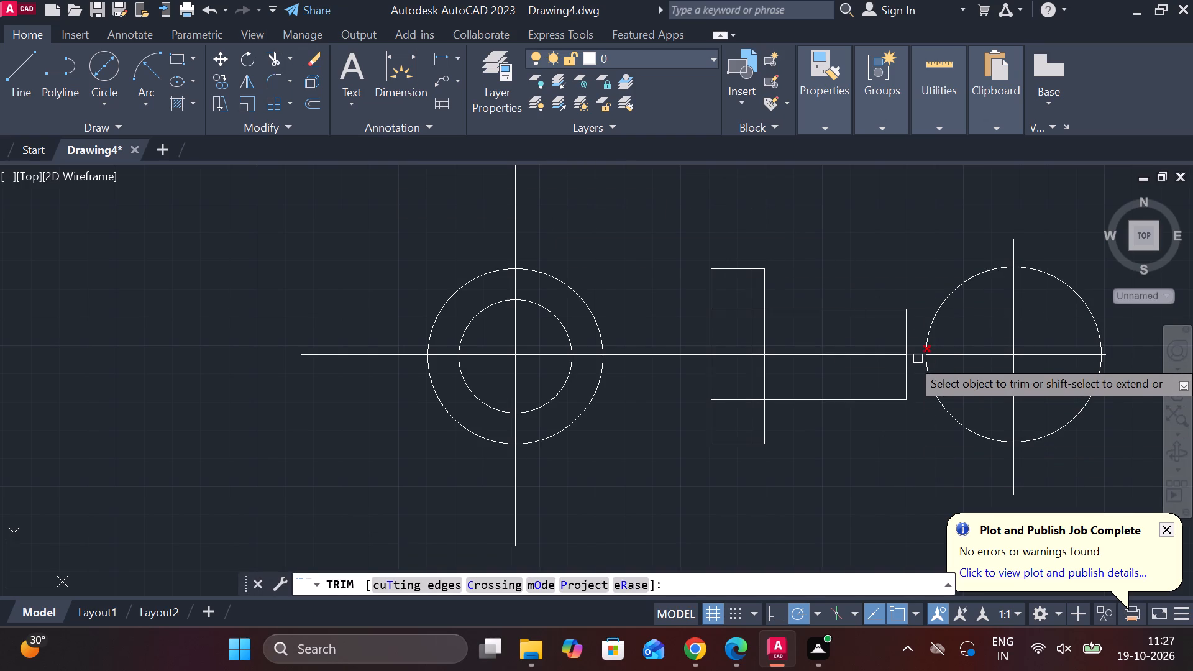
pyautogui.click(918, 358)
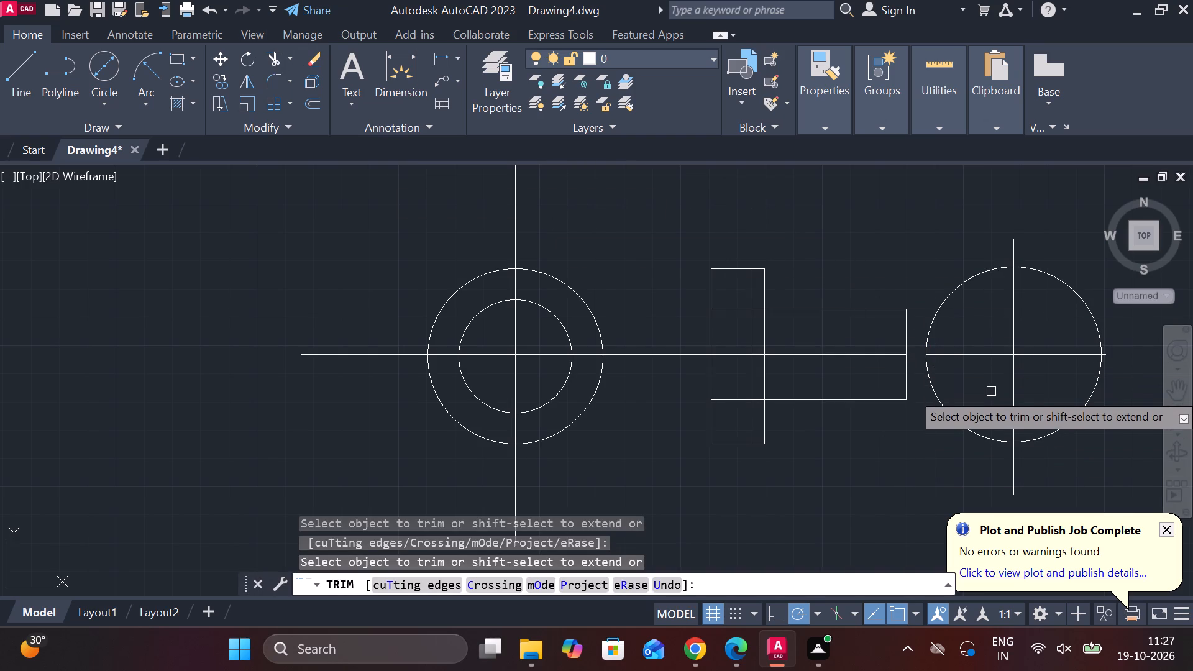
pyautogui.press('Escape')
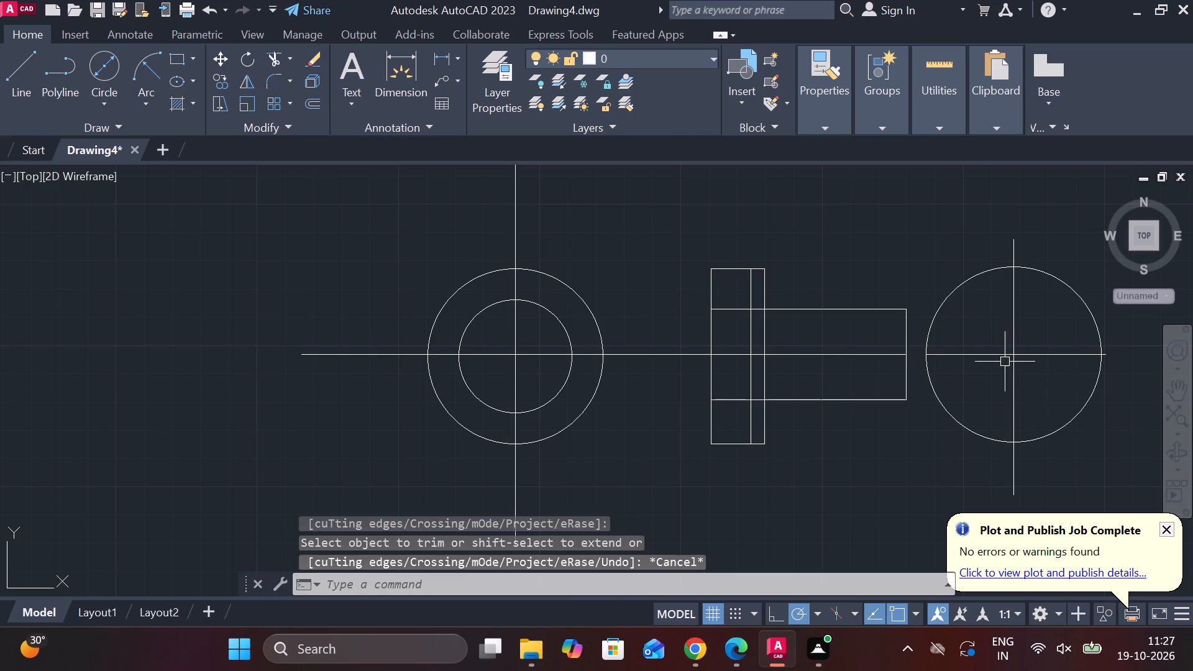
# Copy the horizontal centreline of the 62-unit circle 15 units above itself.
pyautogui.click(990, 355)
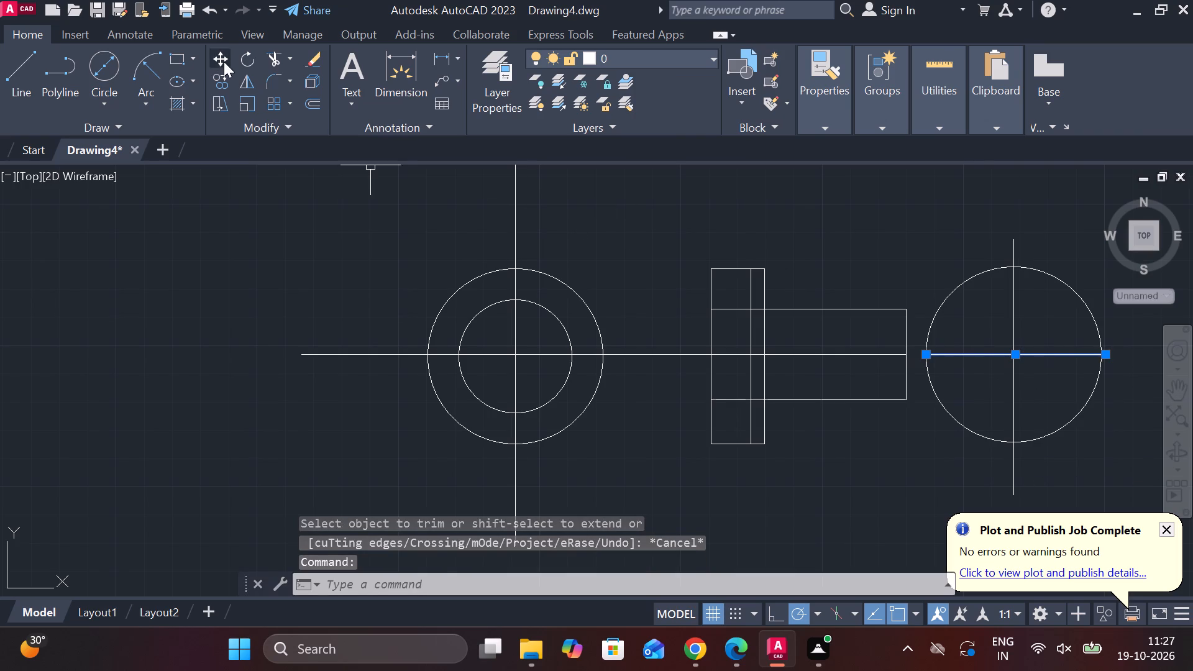
pyautogui.click(214, 84)
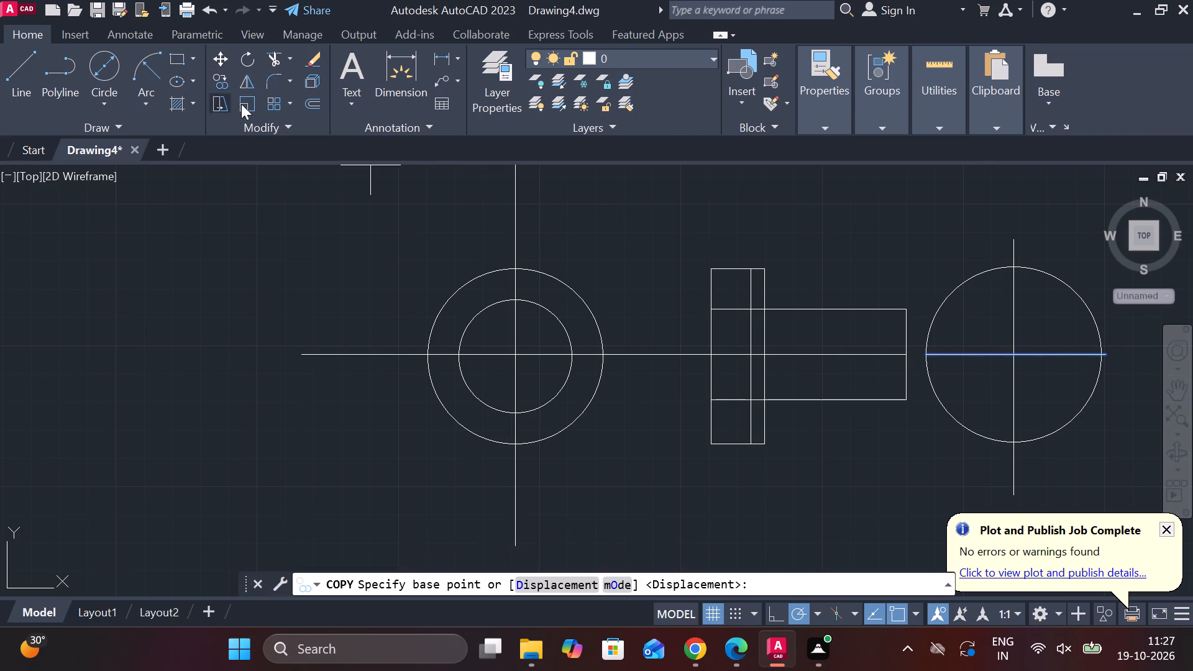
pyautogui.click(1015, 355)
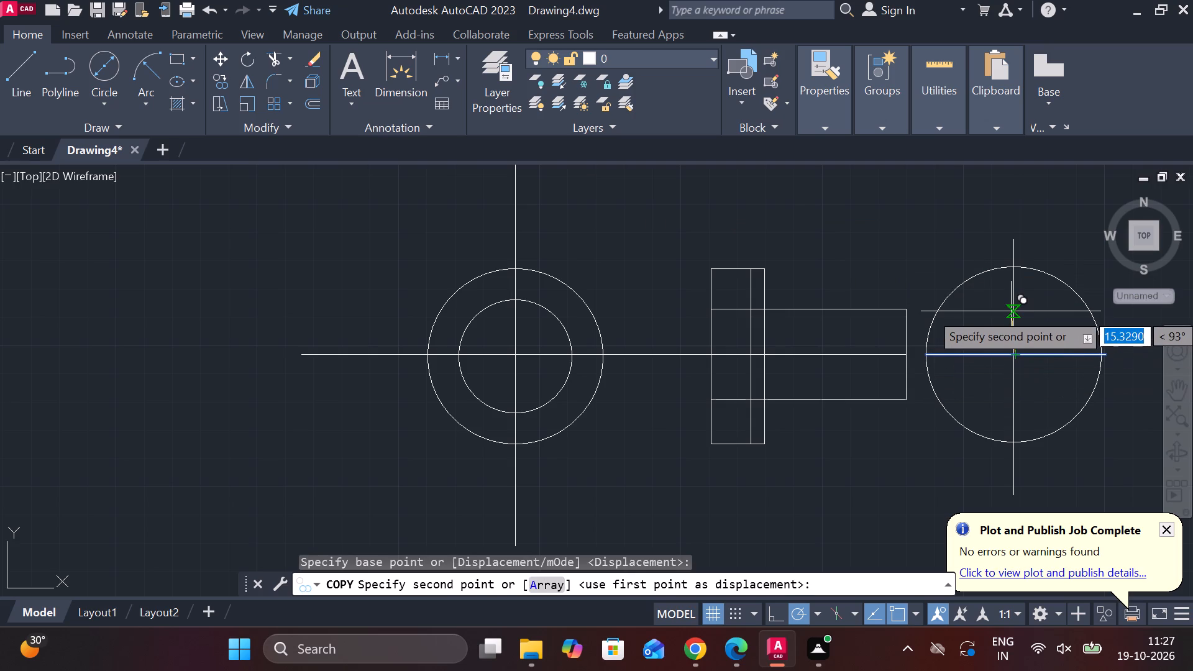
pyautogui.write('15')
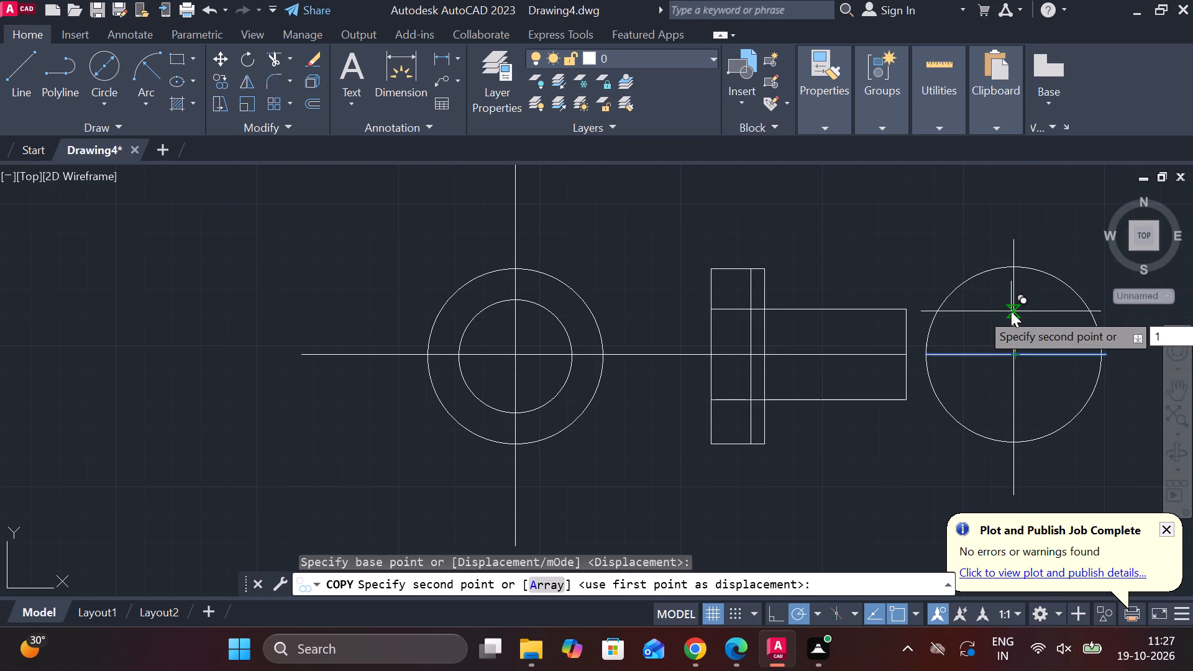
pyautogui.press('Return')
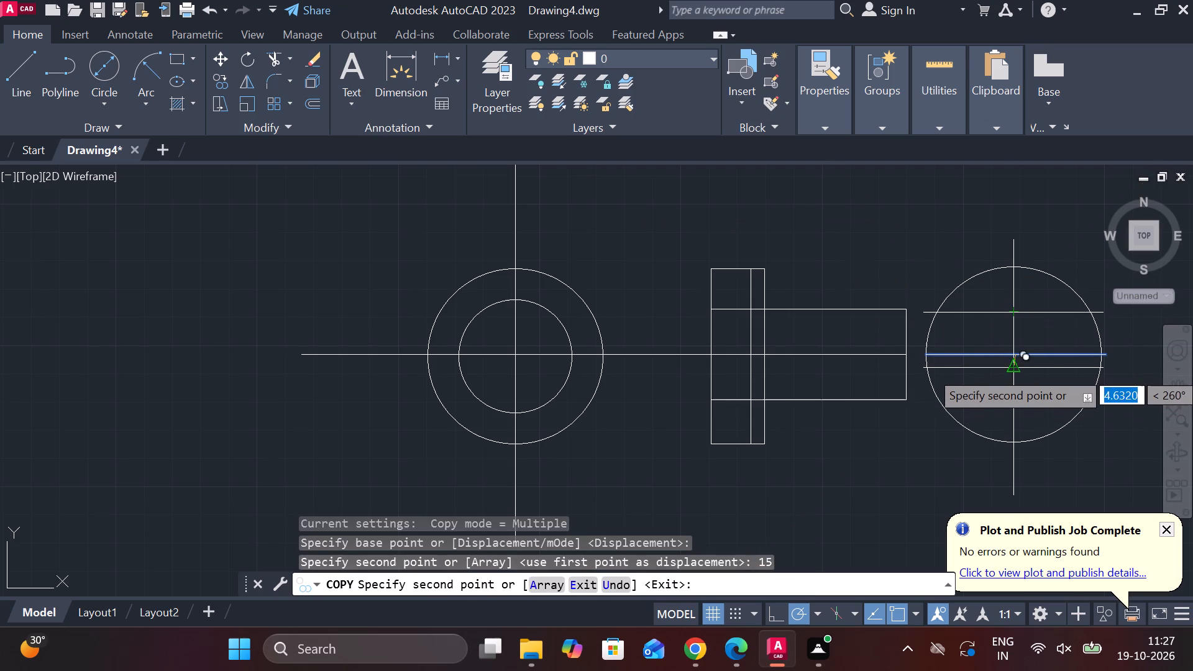
pyautogui.press('Escape')
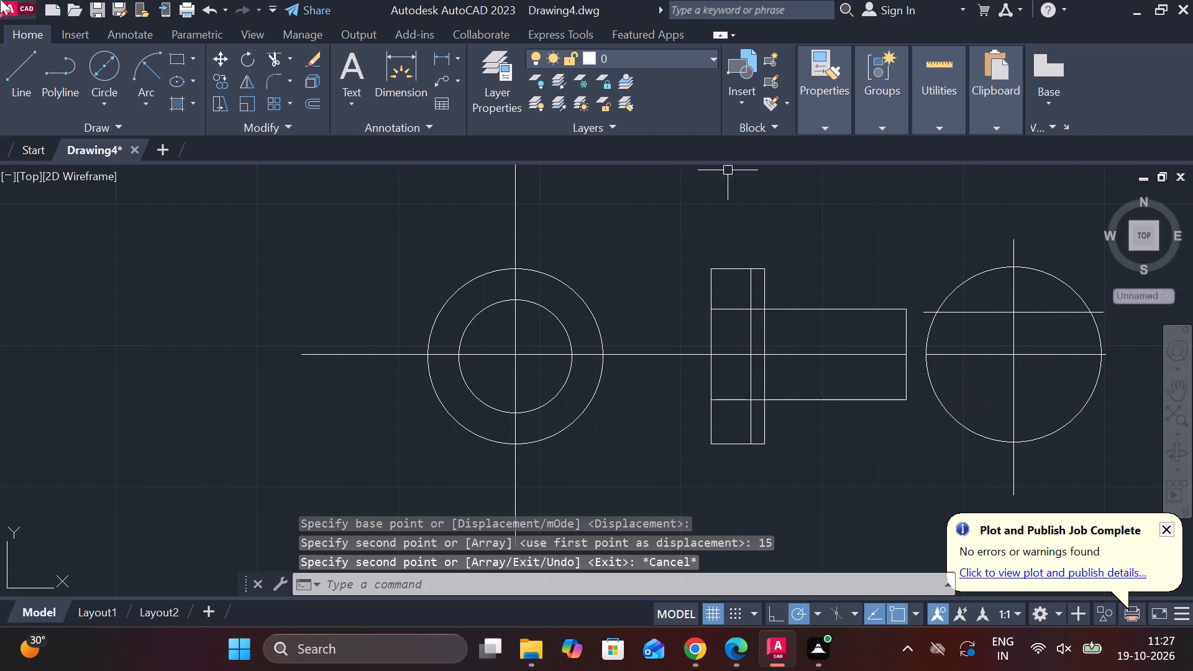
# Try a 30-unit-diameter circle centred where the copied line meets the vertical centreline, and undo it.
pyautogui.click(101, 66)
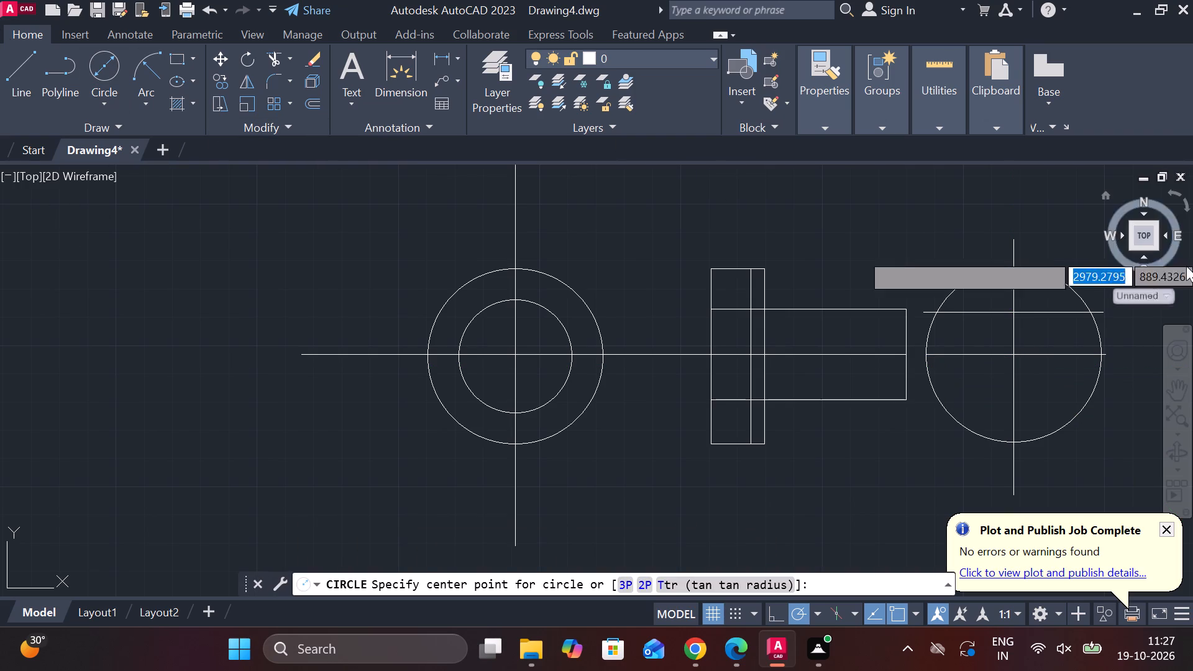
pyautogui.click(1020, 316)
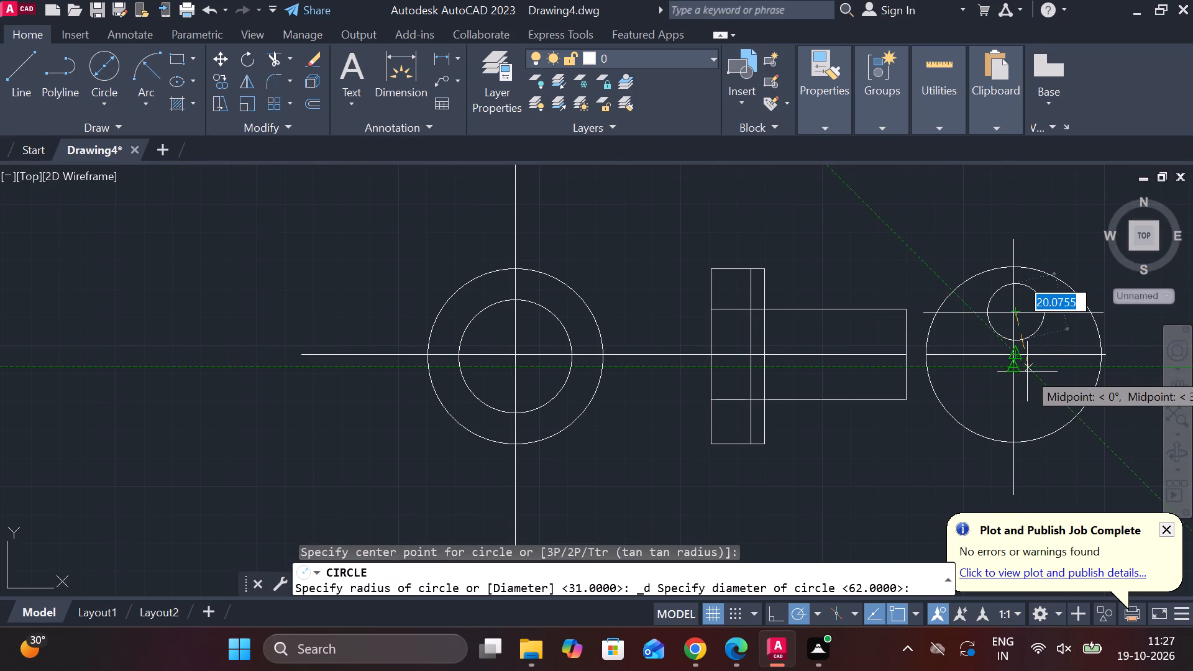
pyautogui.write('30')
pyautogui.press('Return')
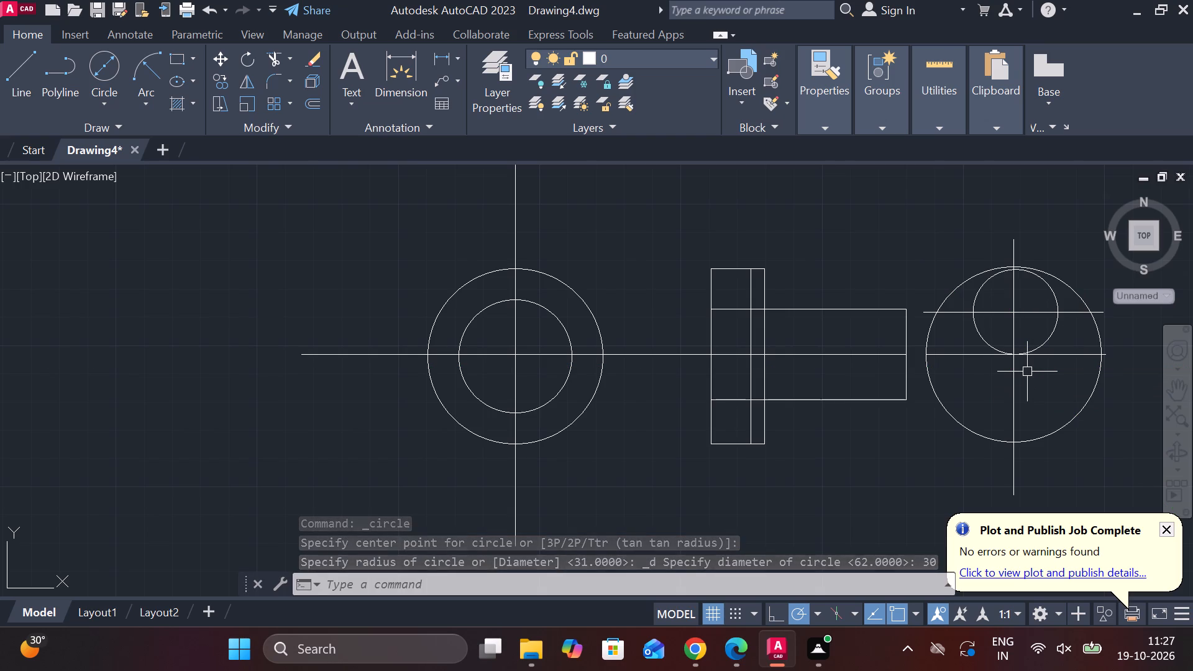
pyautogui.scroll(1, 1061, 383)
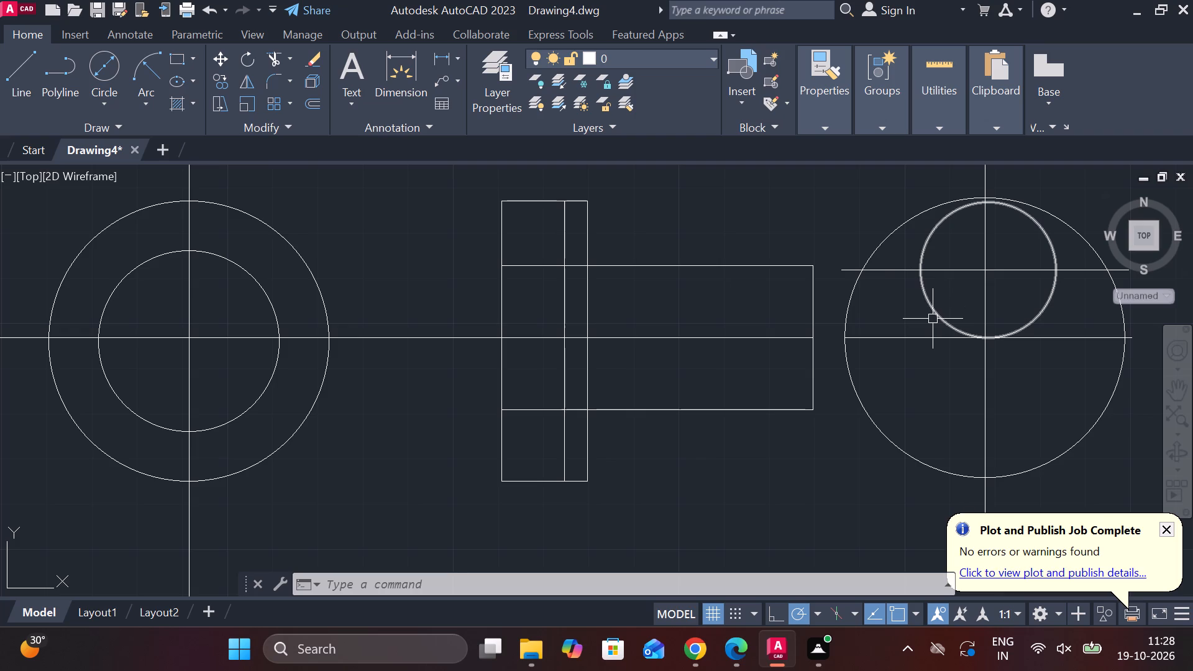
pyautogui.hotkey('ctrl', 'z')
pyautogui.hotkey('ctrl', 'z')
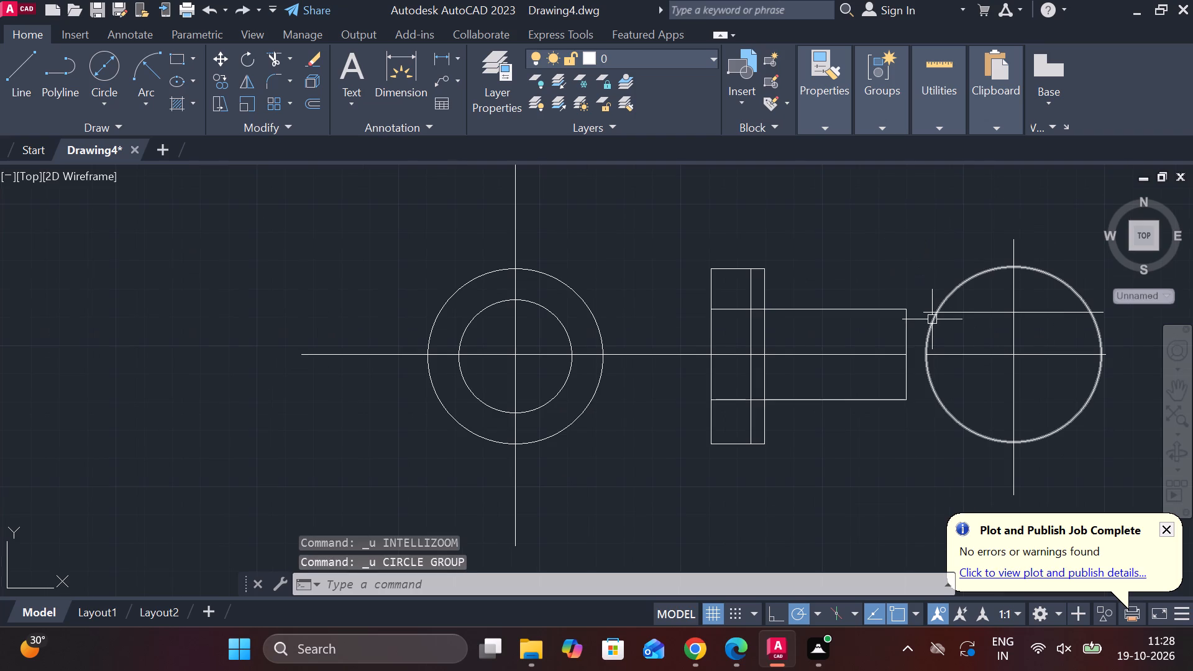
# Select the copied horizontal line above the centre of the 62-unit circle.
pyautogui.click(1031, 314)
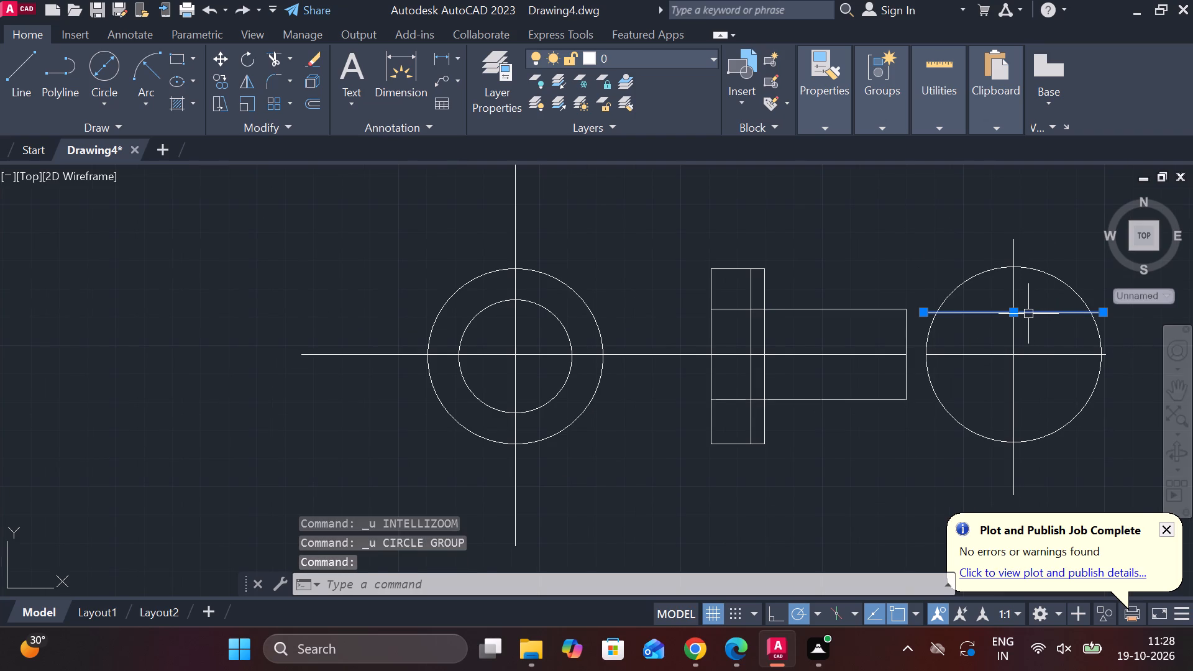
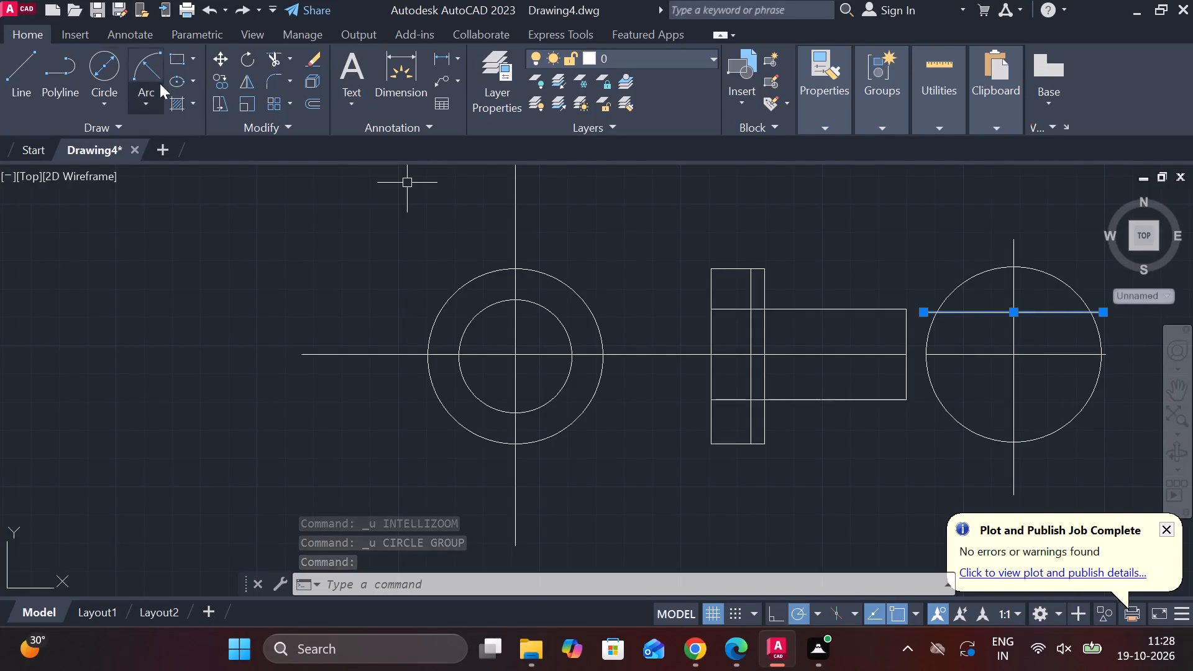
# Move the copied horizontal line above the end view's centre 1 unit upward.
pyautogui.click(221, 55)
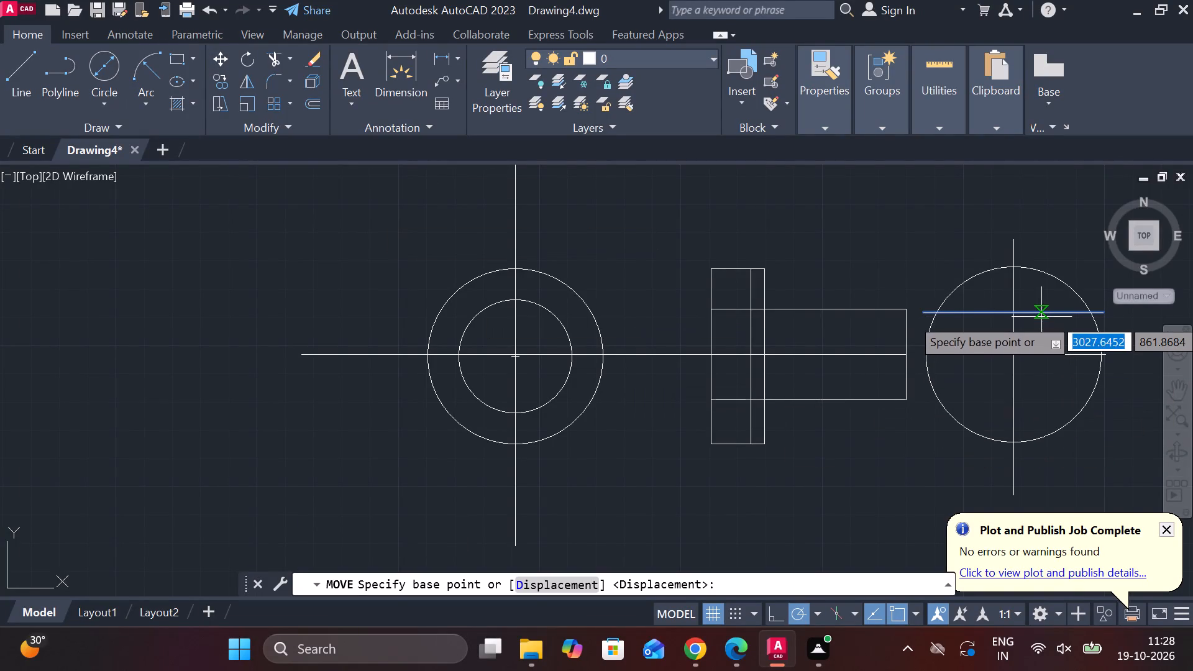
pyautogui.click(1017, 311)
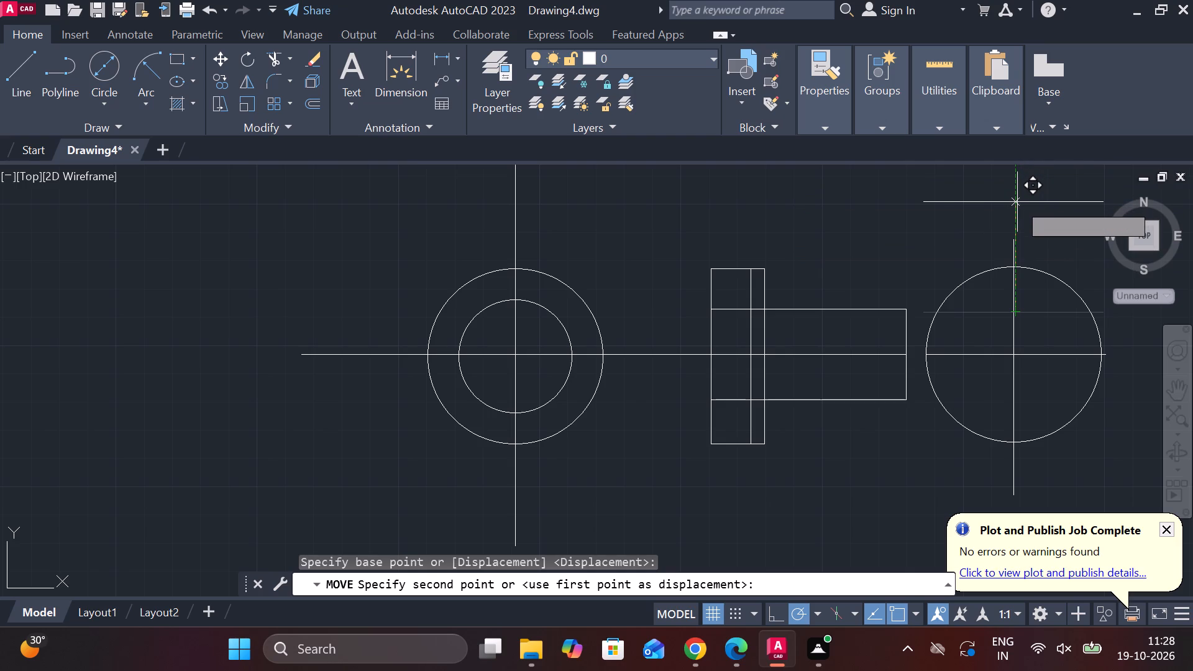
pyautogui.press('1')
pyautogui.press('Return')
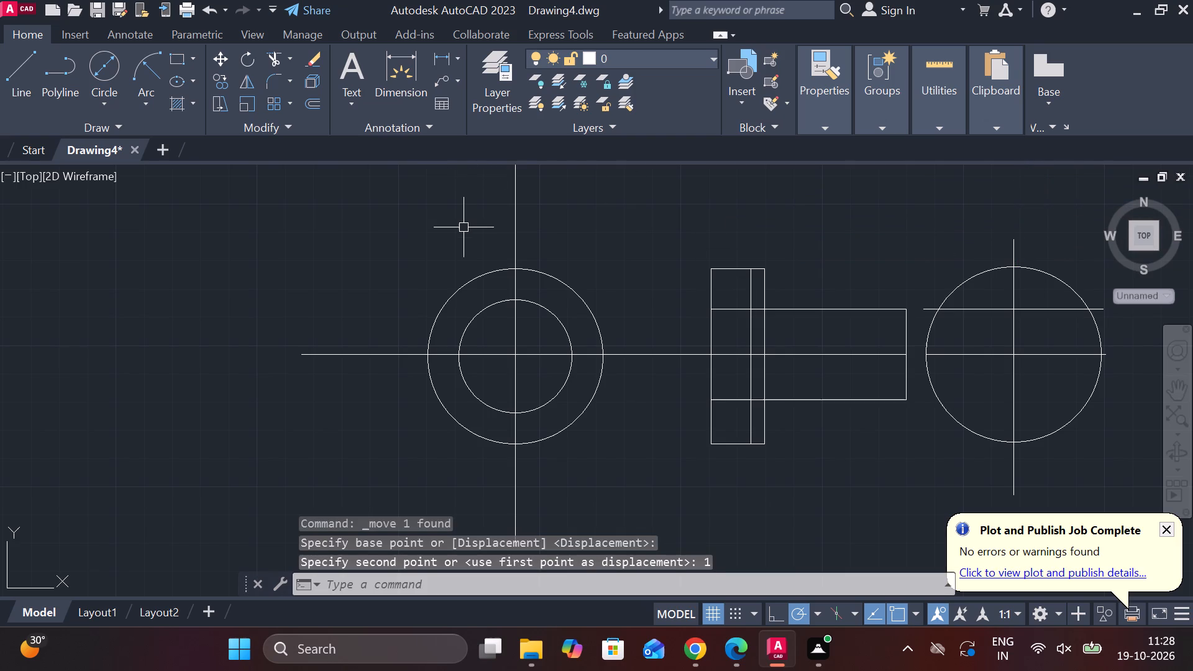
pyautogui.press('Escape')
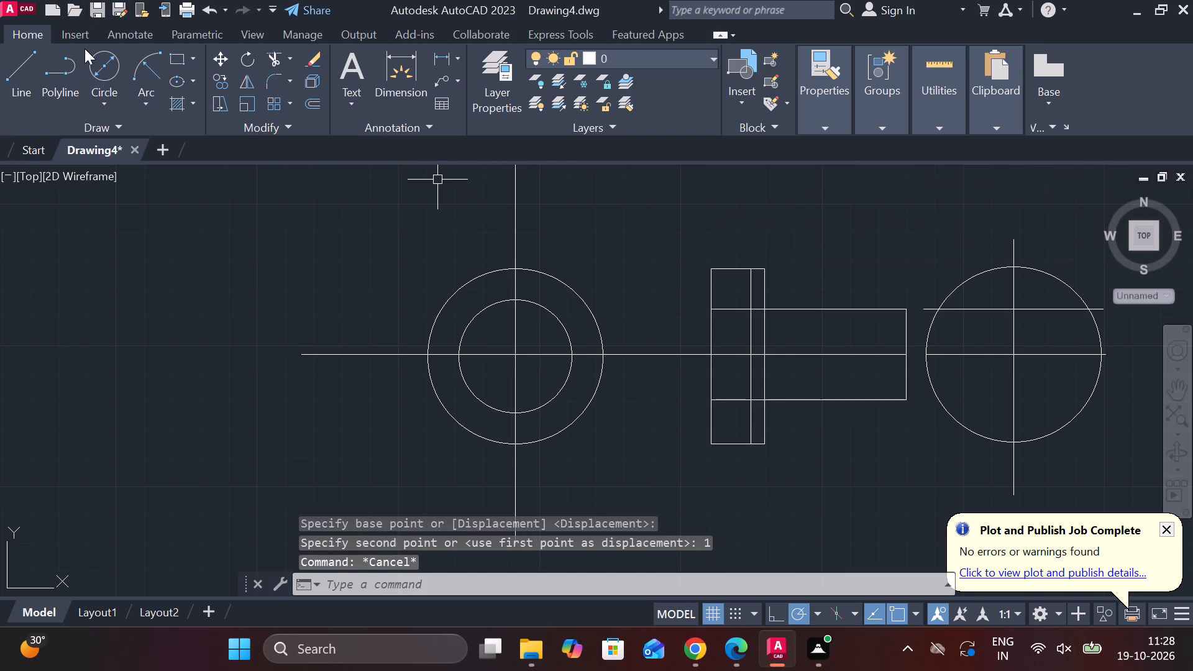
# Draw a 30-unit-diameter circle centred where the raised horizontal line meets the end view's vertical centreline.
pyautogui.click(96, 67)
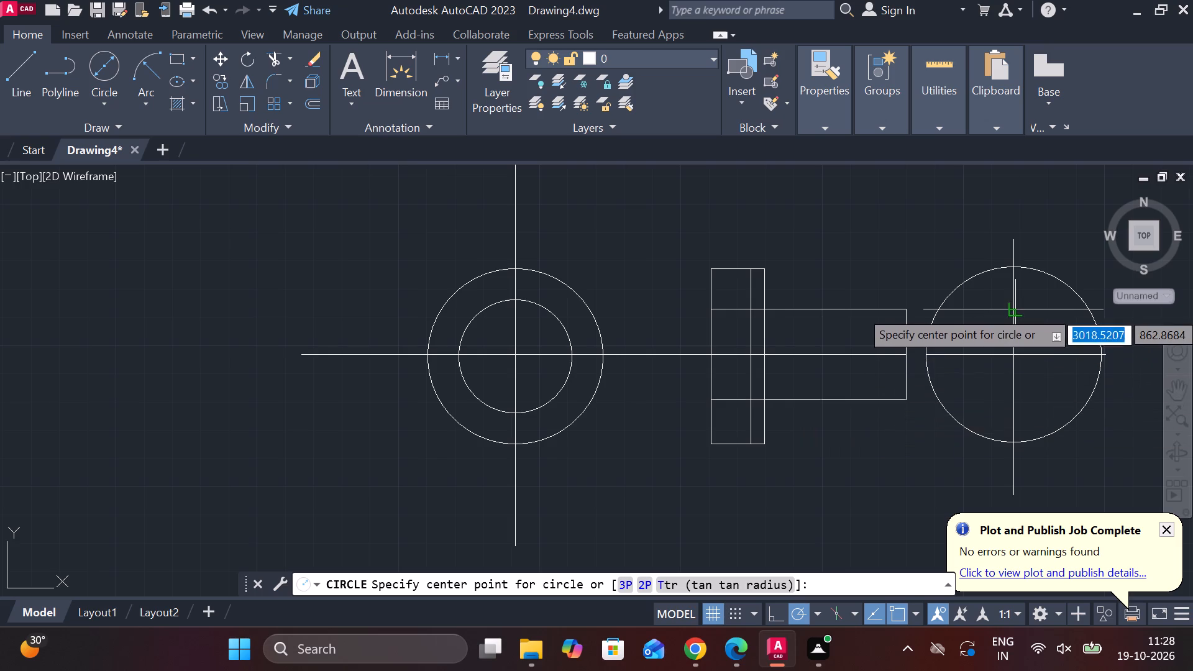
pyautogui.click(1010, 307)
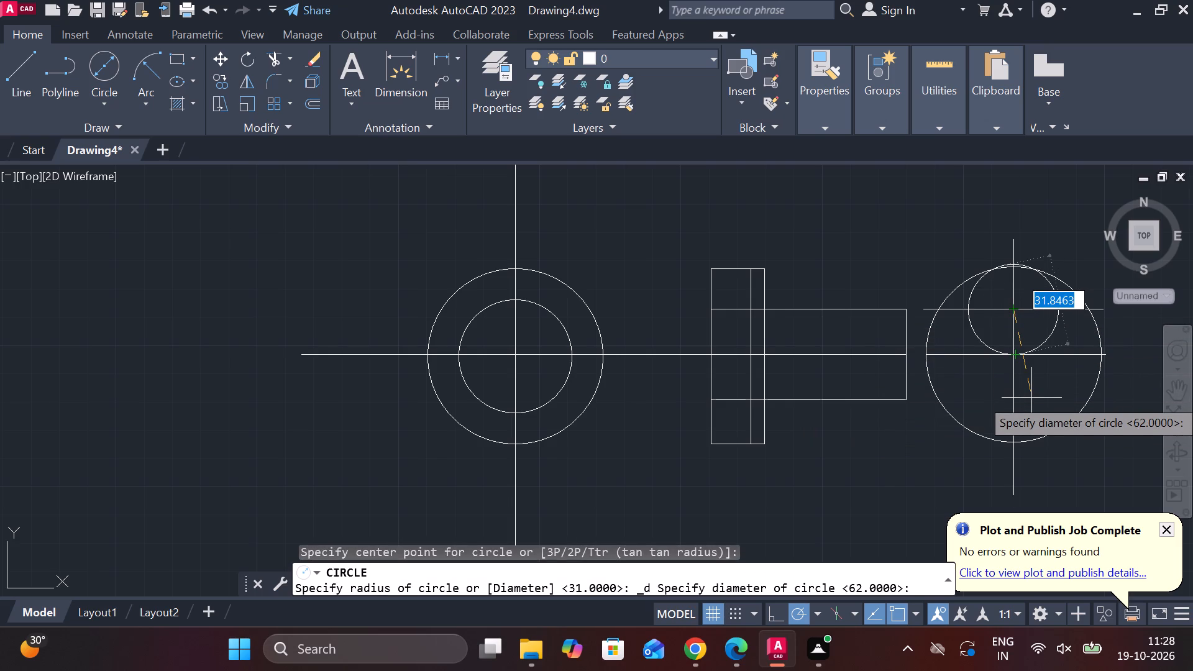
pyautogui.write('30')
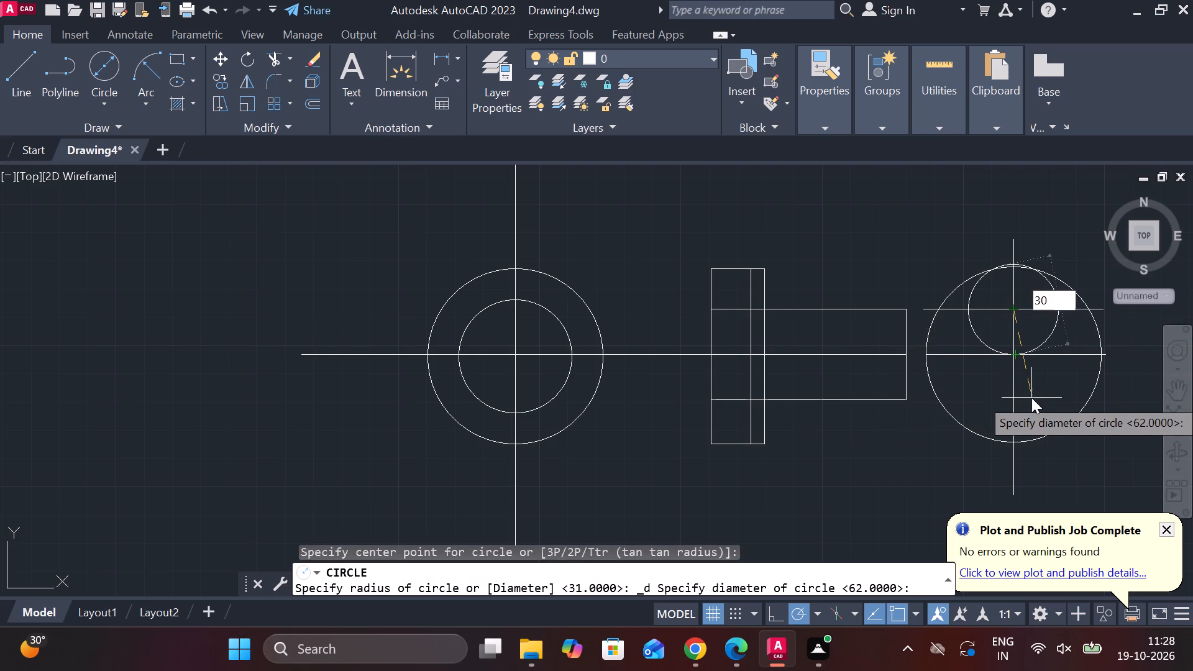
pyautogui.press('Return')
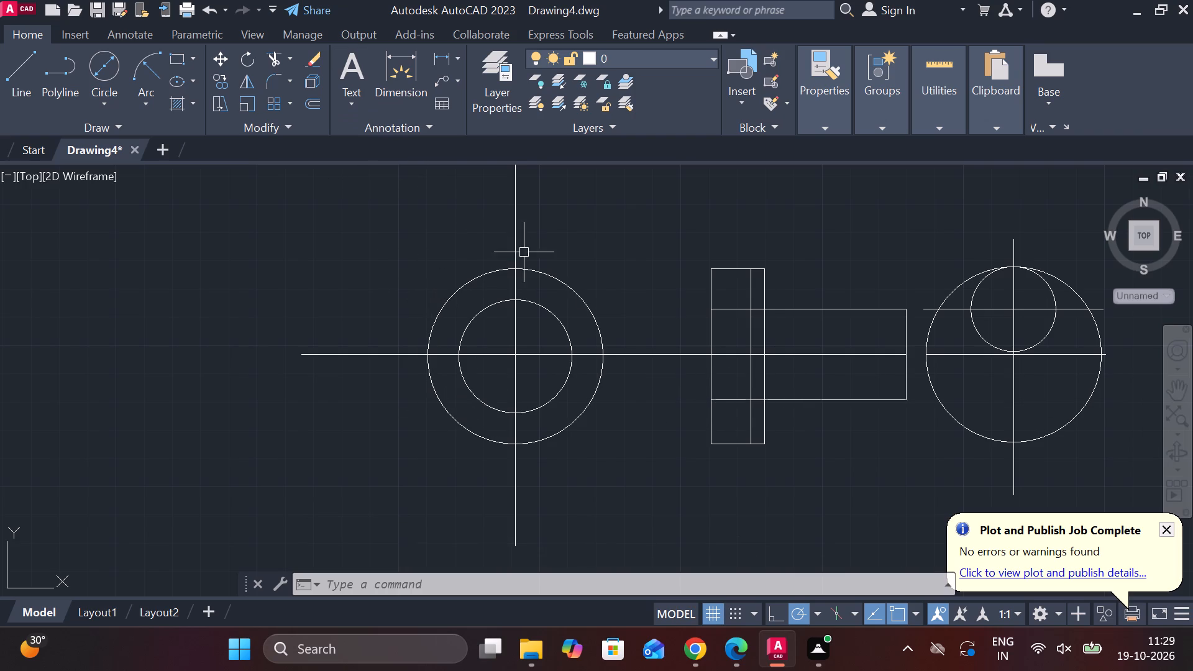
# Trim the front view's vertical centreline above and below the outer circle.
pyautogui.click(516, 217)
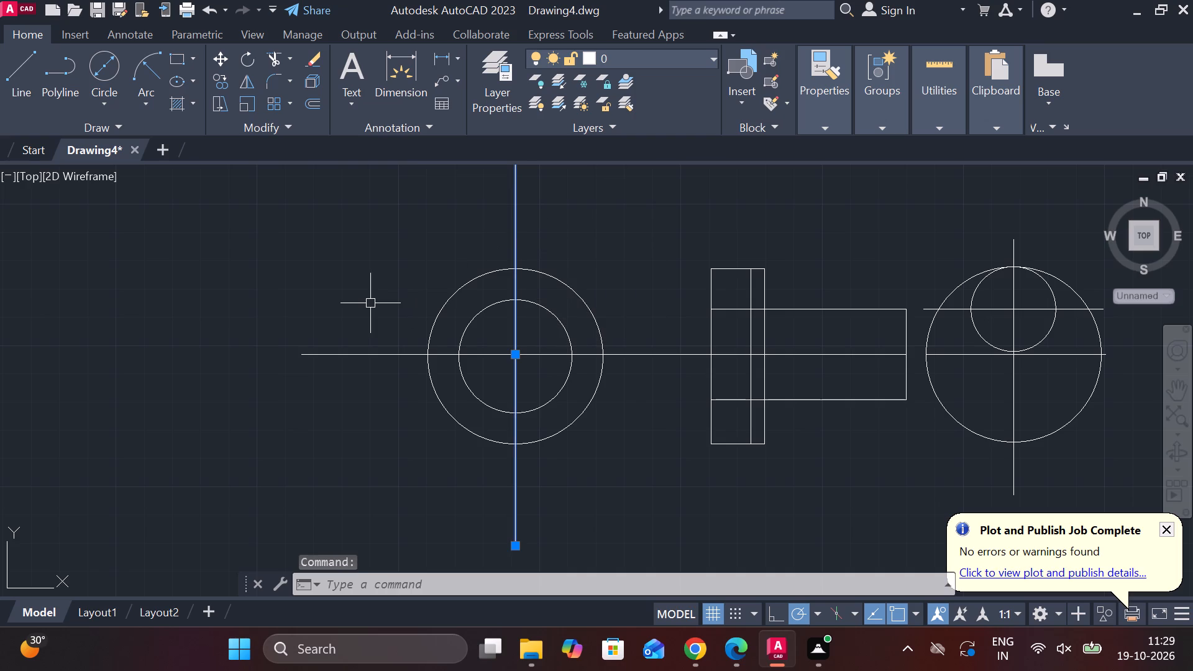
pyautogui.press('Escape')
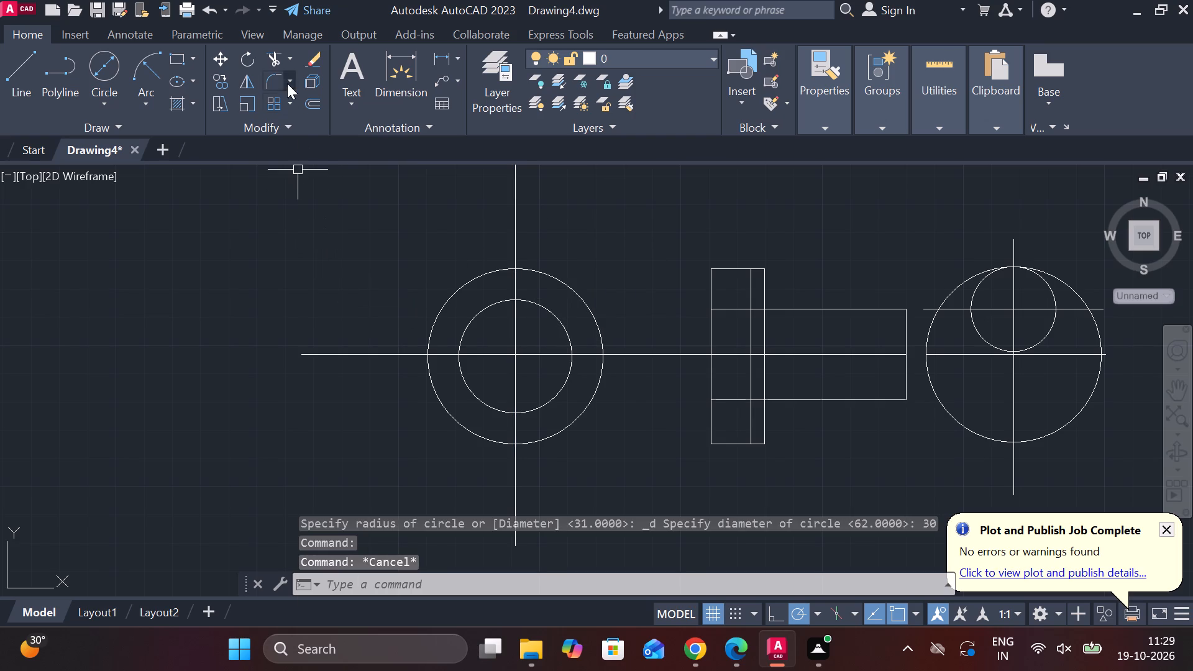
pyautogui.click(270, 50)
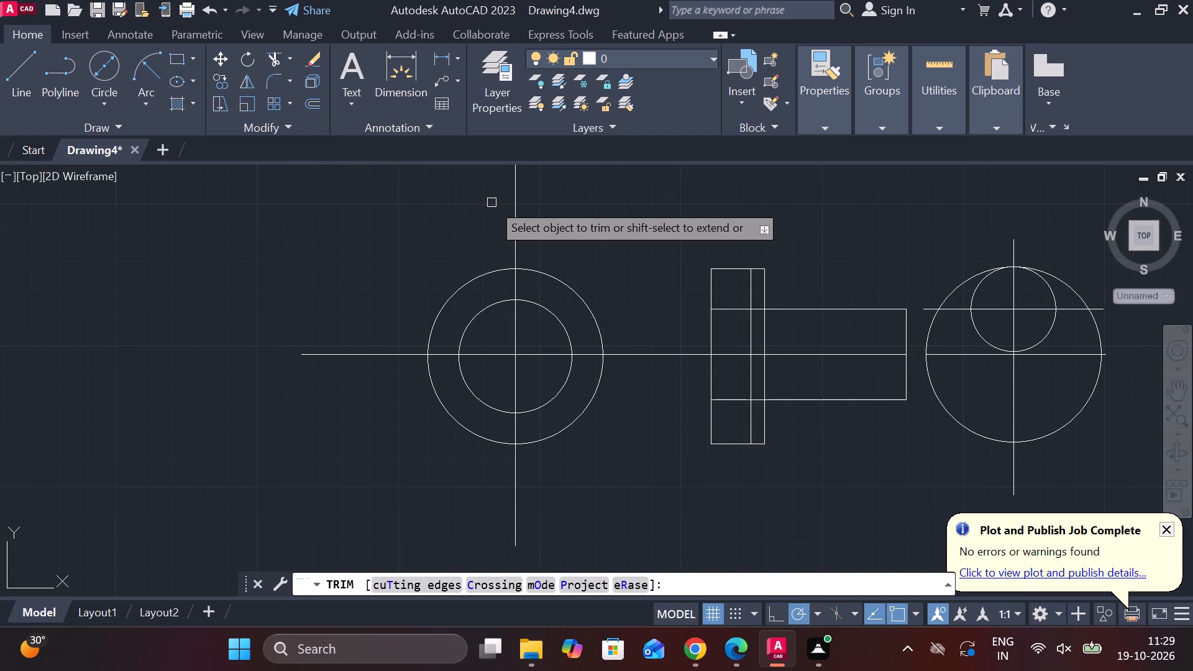
pyautogui.click(518, 209)
pyautogui.click(520, 474)
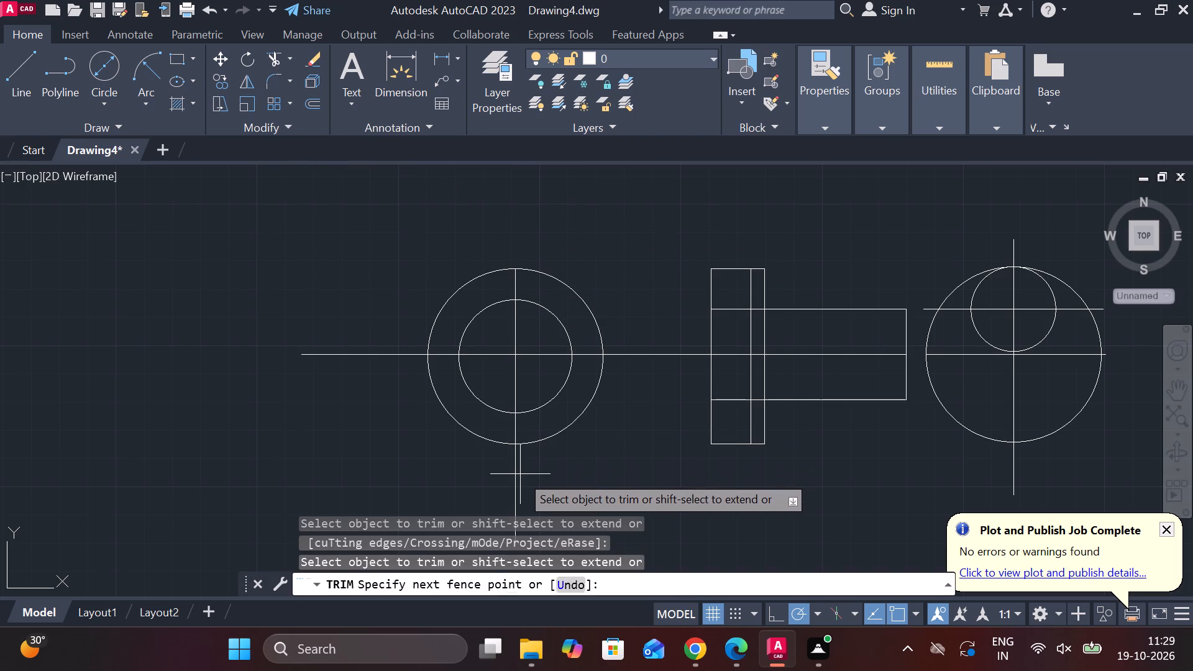
pyautogui.click(505, 474)
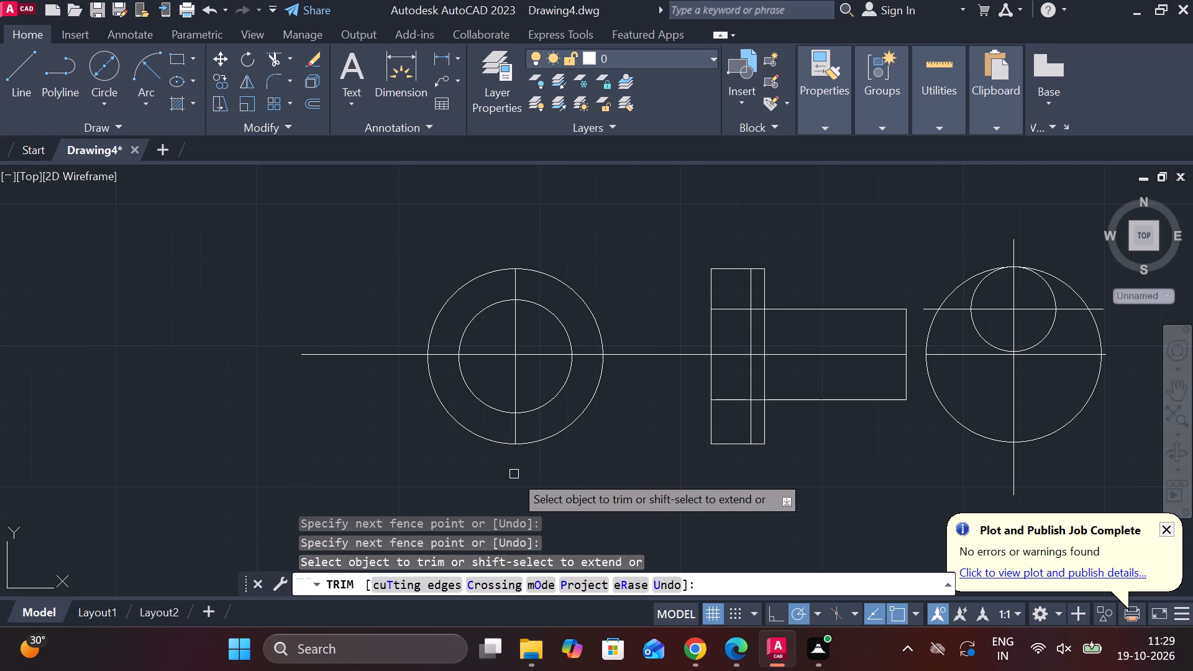
pyautogui.press('Escape')
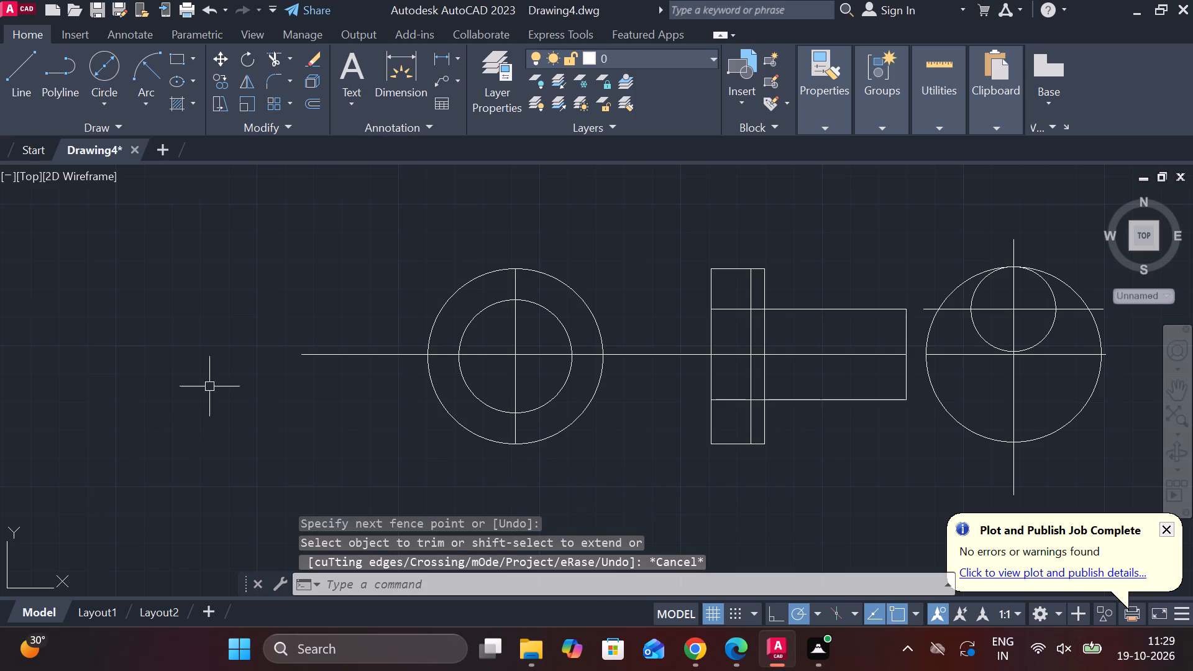
# Copy the front view's vertical centreline 15 units to the right along the horizontal centreline.
pyautogui.click(514, 388)
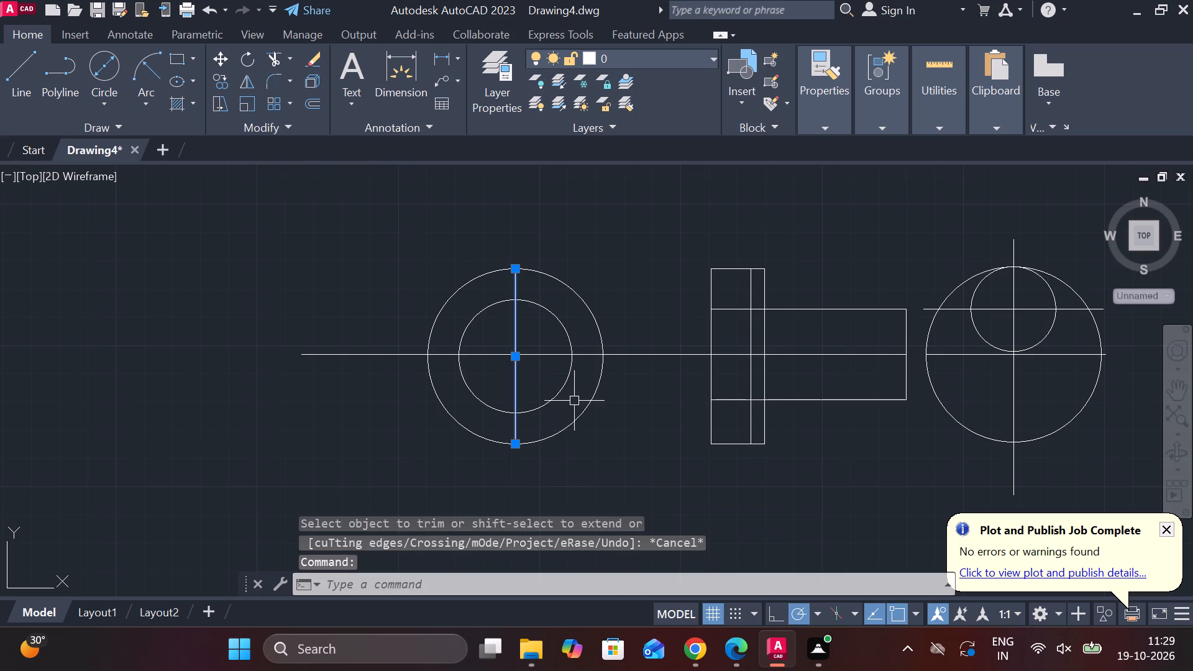
pyautogui.write('CO')
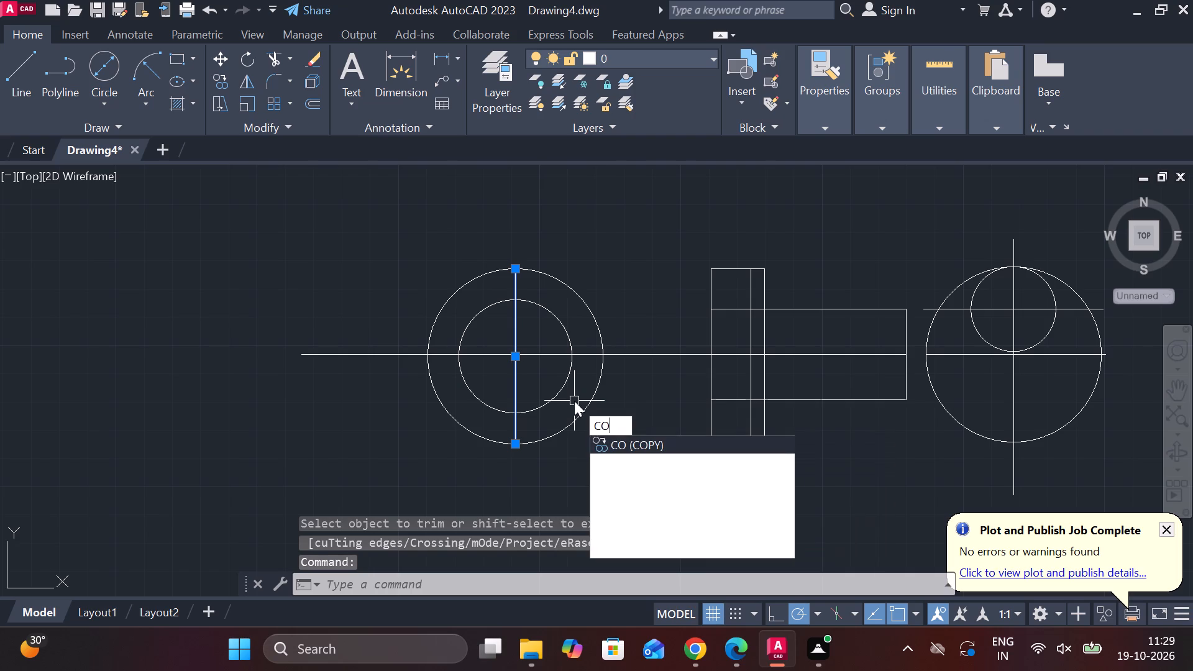
pyautogui.press('Return')
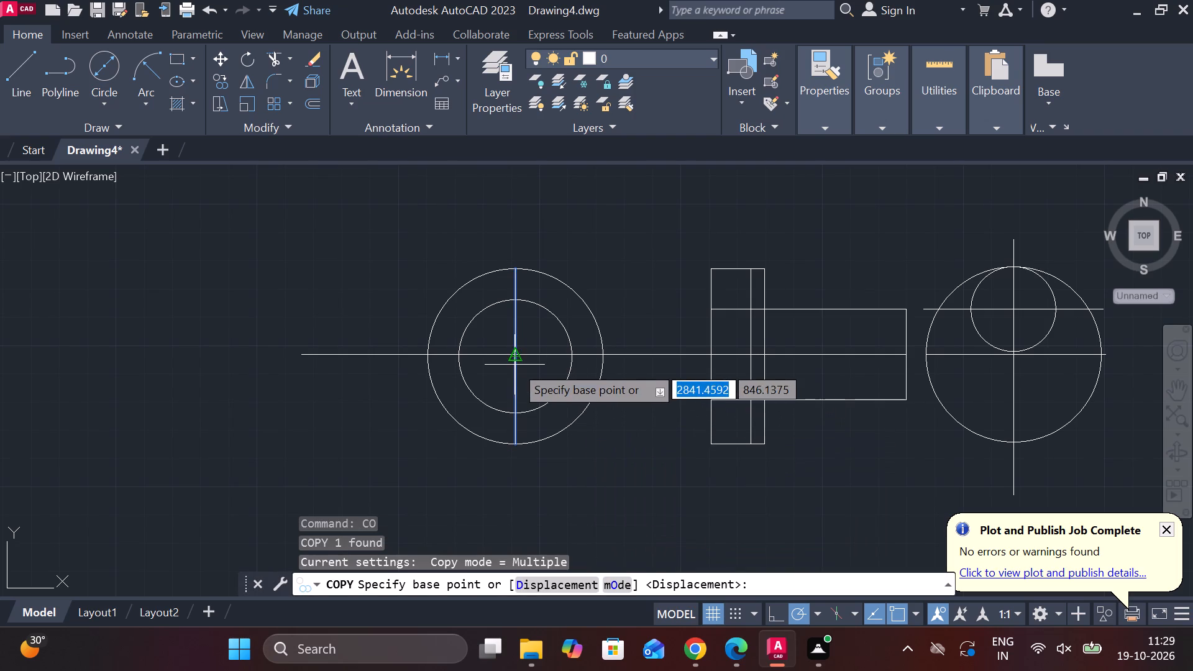
pyautogui.click(514, 365)
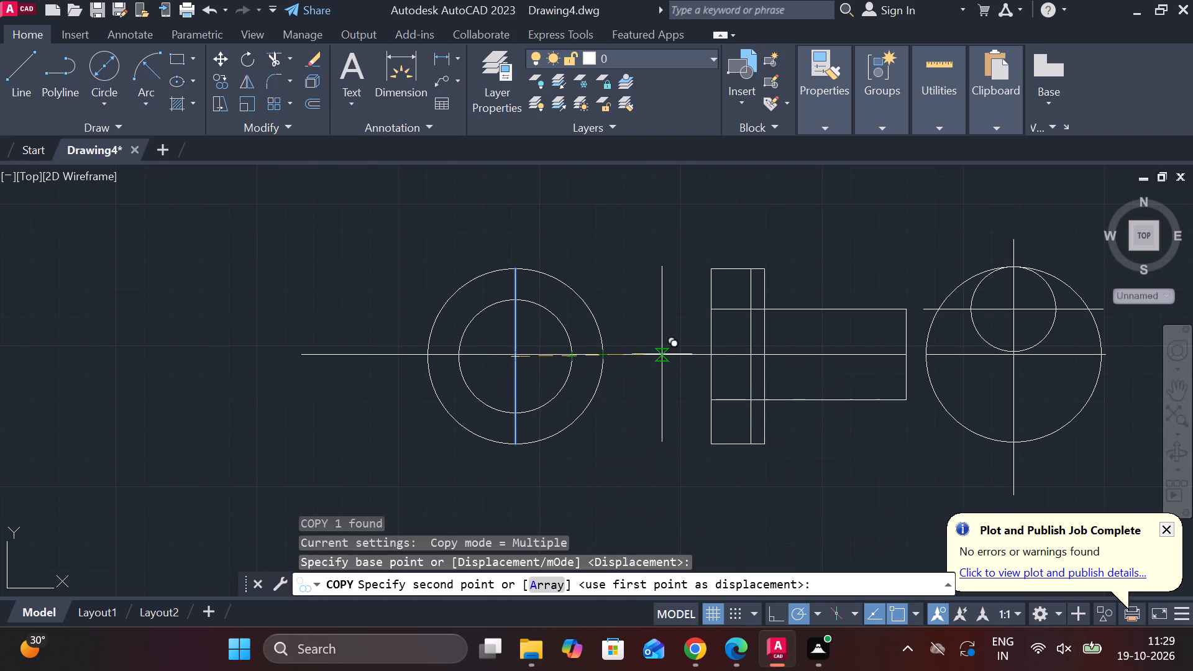
pyautogui.write('15')
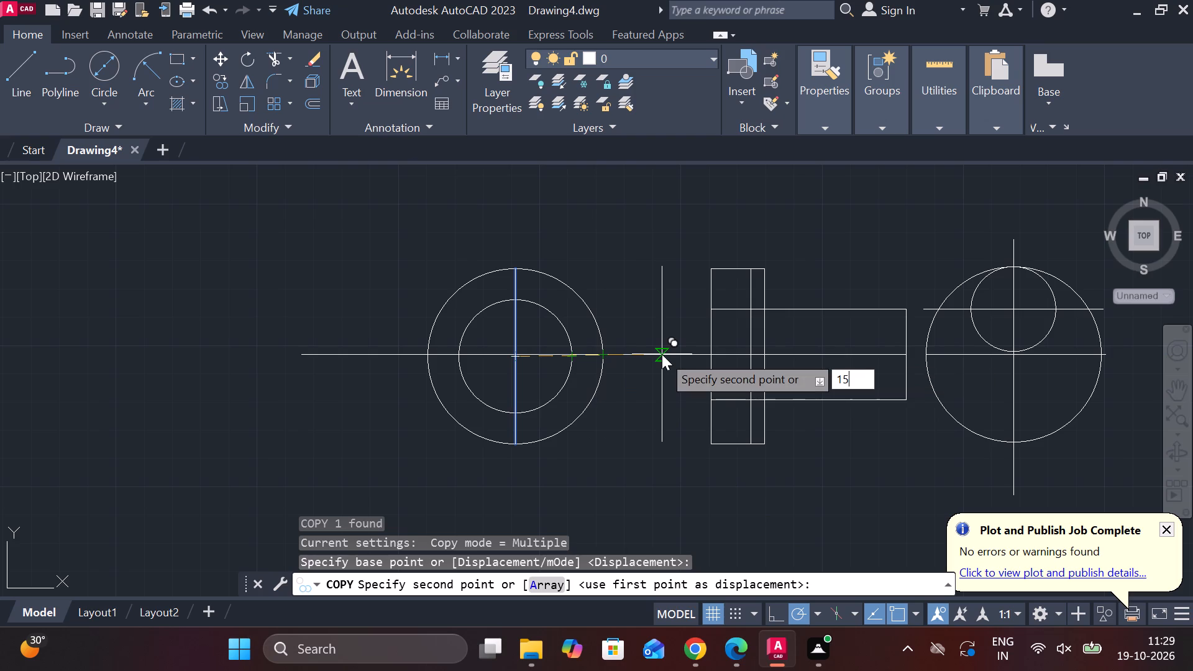
pyautogui.press('Return')
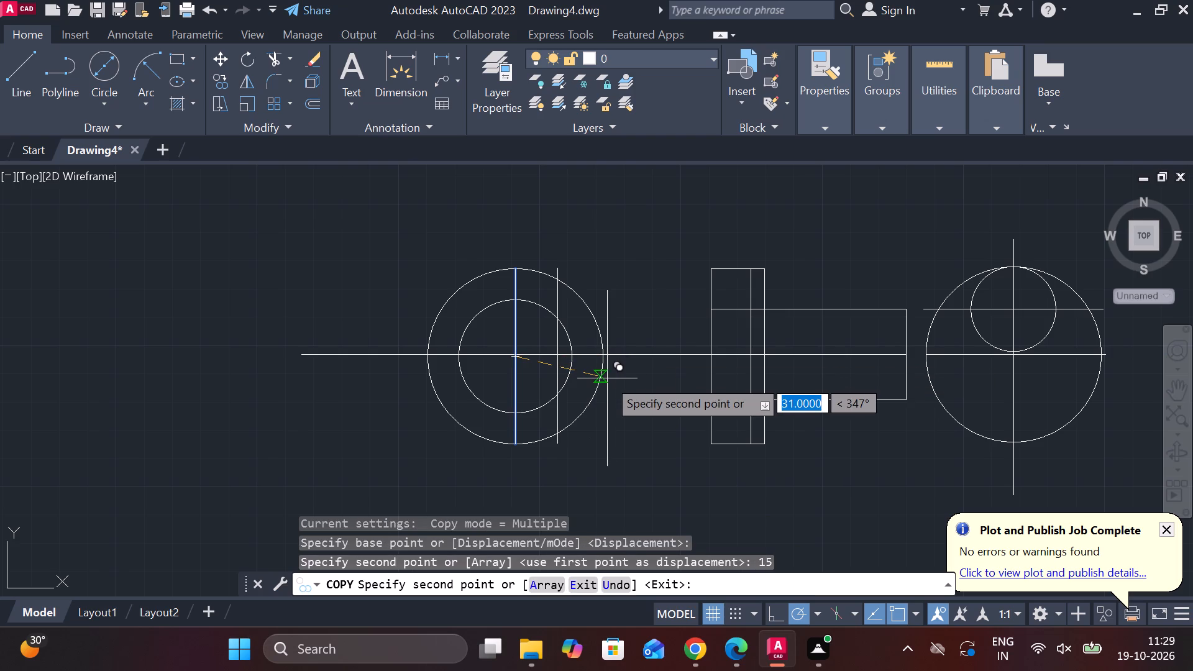
pyautogui.press('Escape')
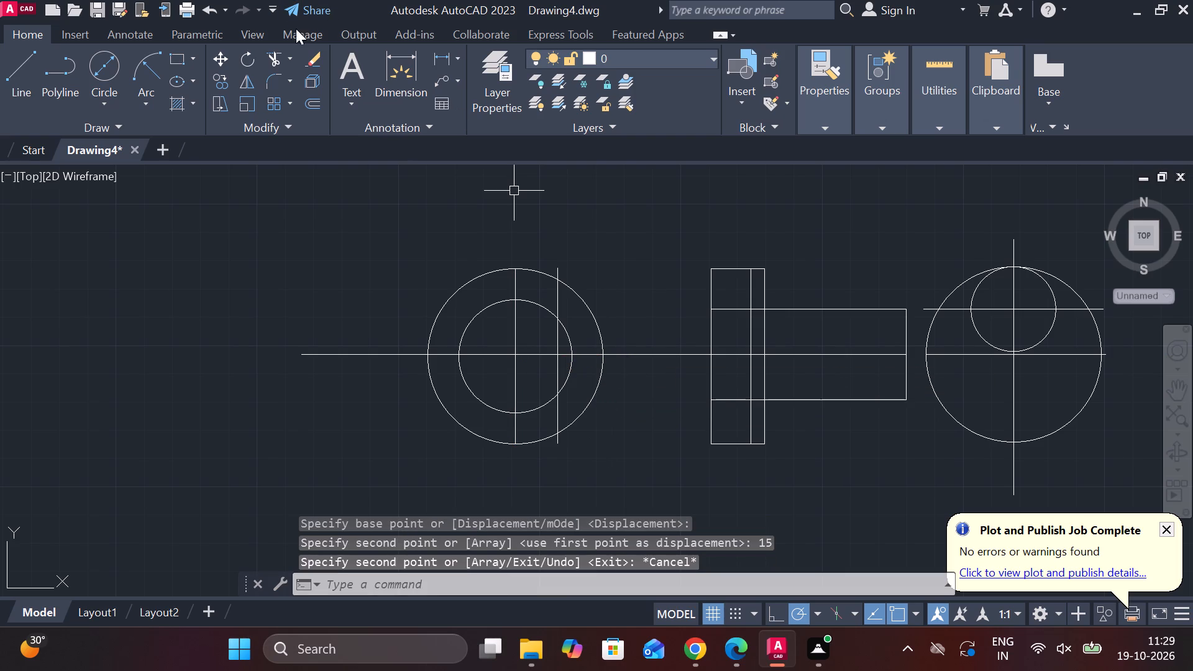
# Trim the inner circle right of the copied vertical line and that line's excess ends, leaving a flat-sided inner profile.
pyautogui.click(272, 53)
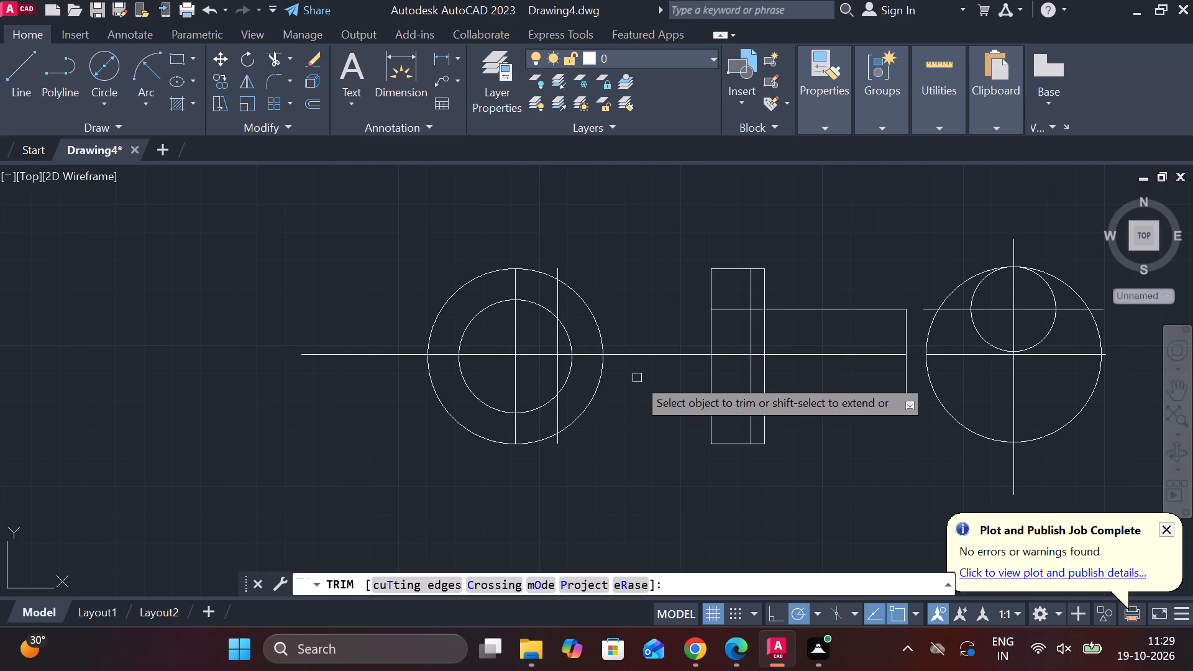
pyautogui.scroll(2, 637, 373)
pyautogui.click(473, 361)
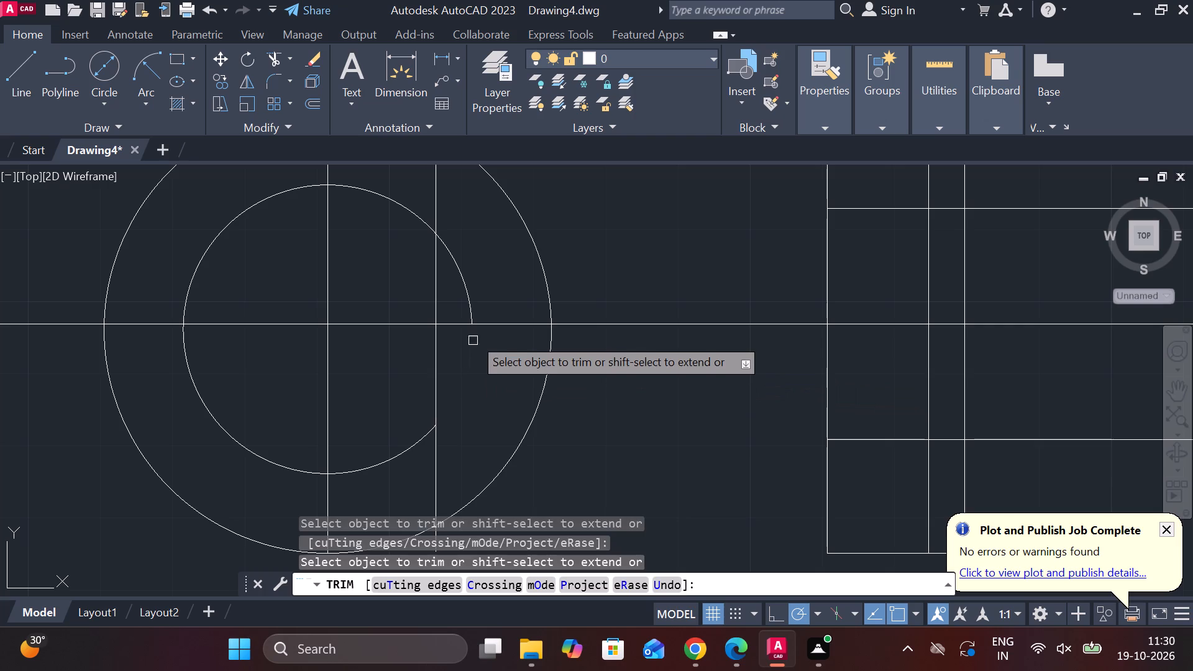
pyautogui.click(463, 294)
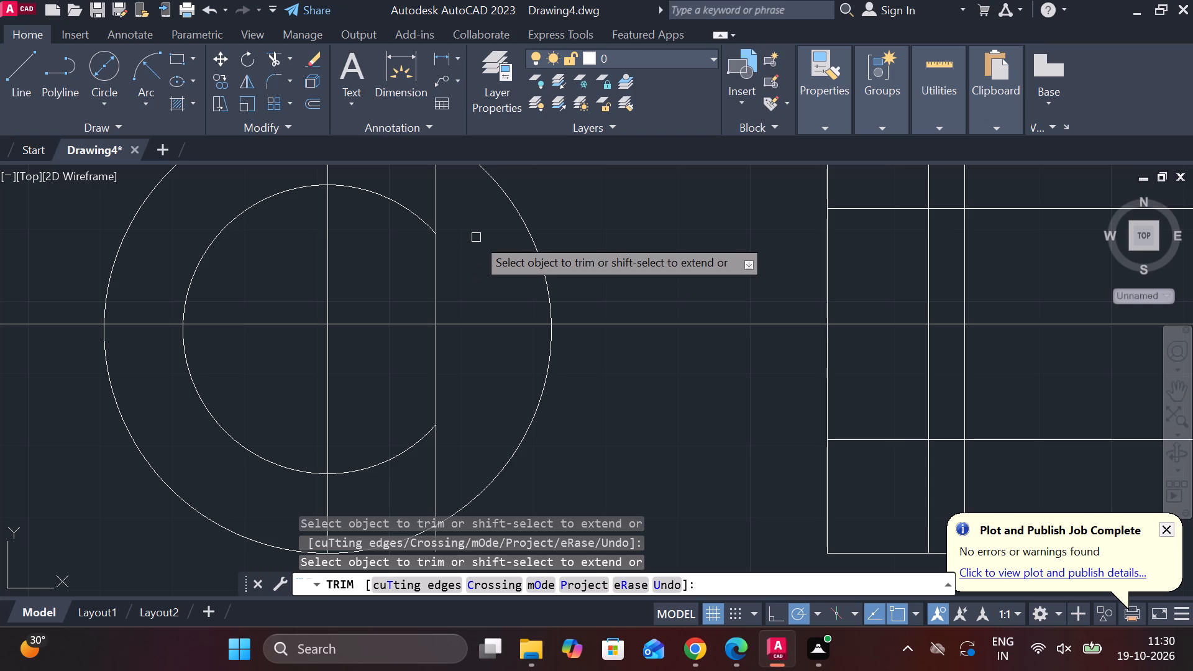
pyautogui.click(438, 194)
pyautogui.click(439, 454)
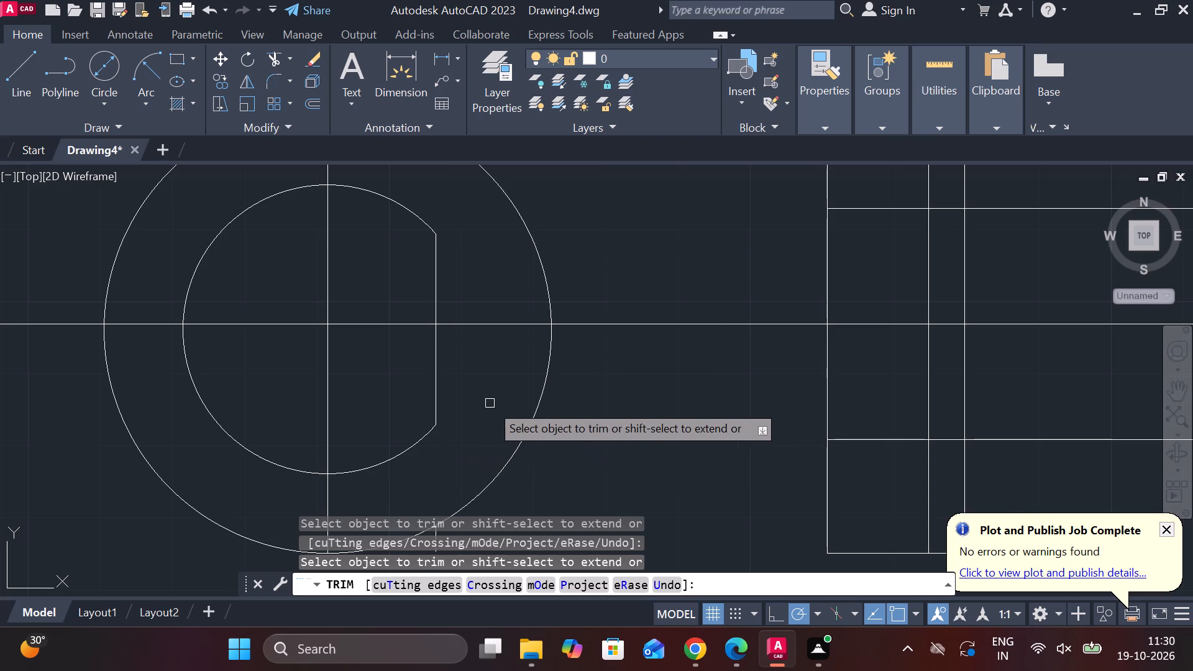
pyautogui.scroll(-1, 490, 403)
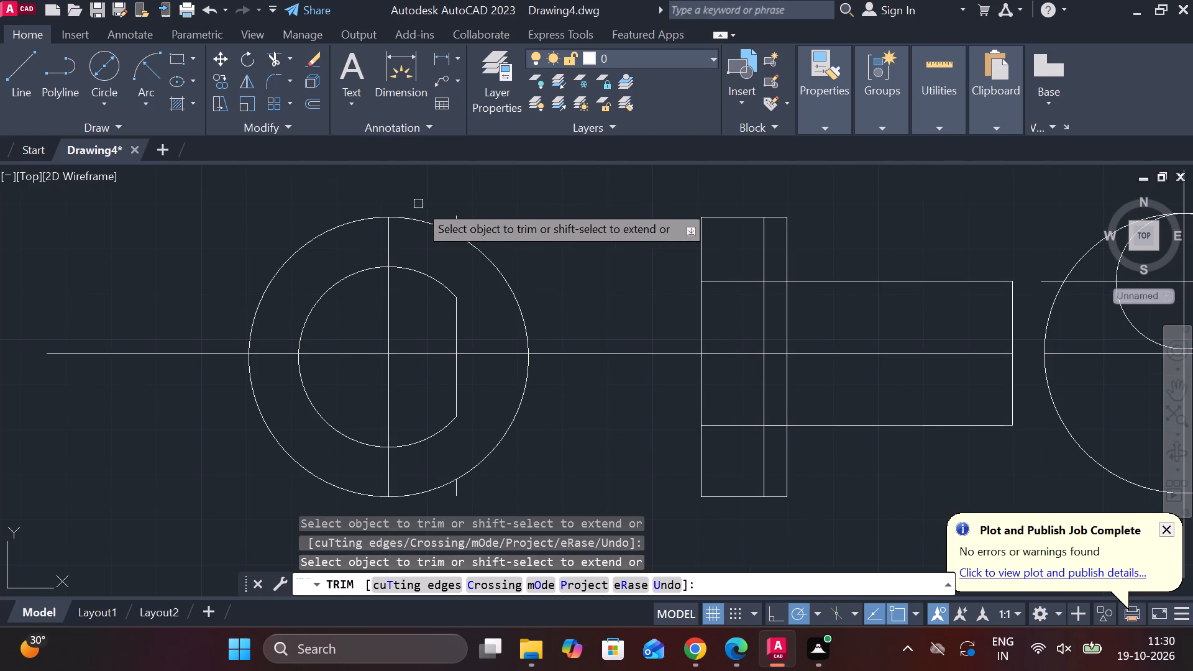
pyautogui.click(457, 214)
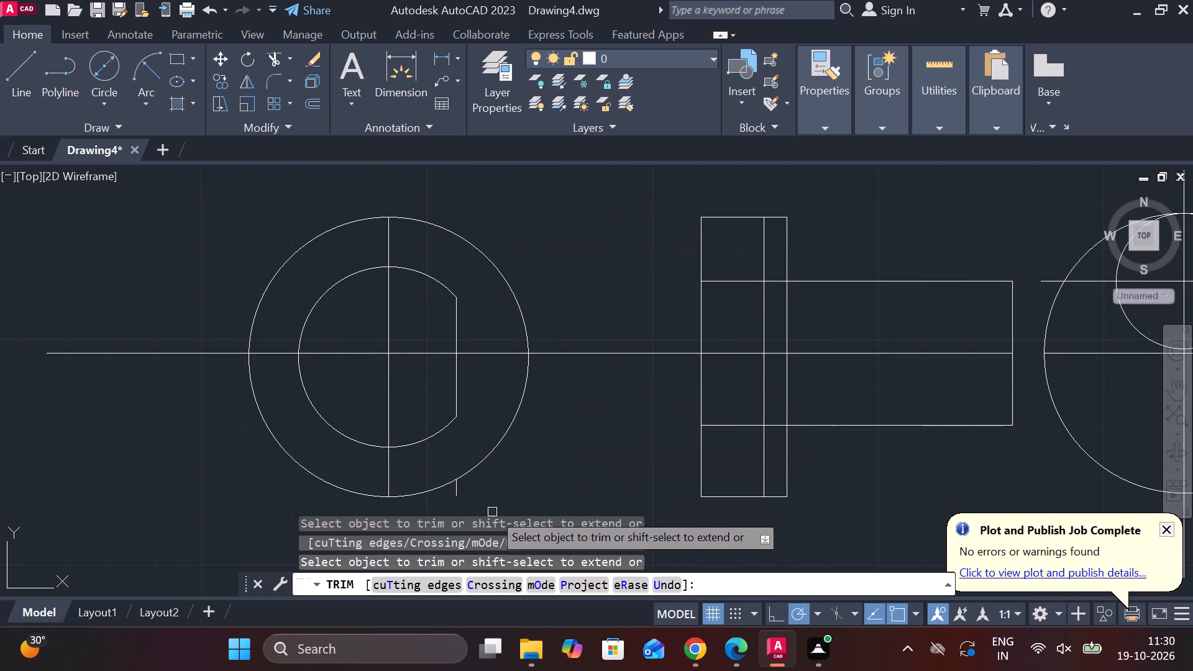
pyautogui.click(459, 498)
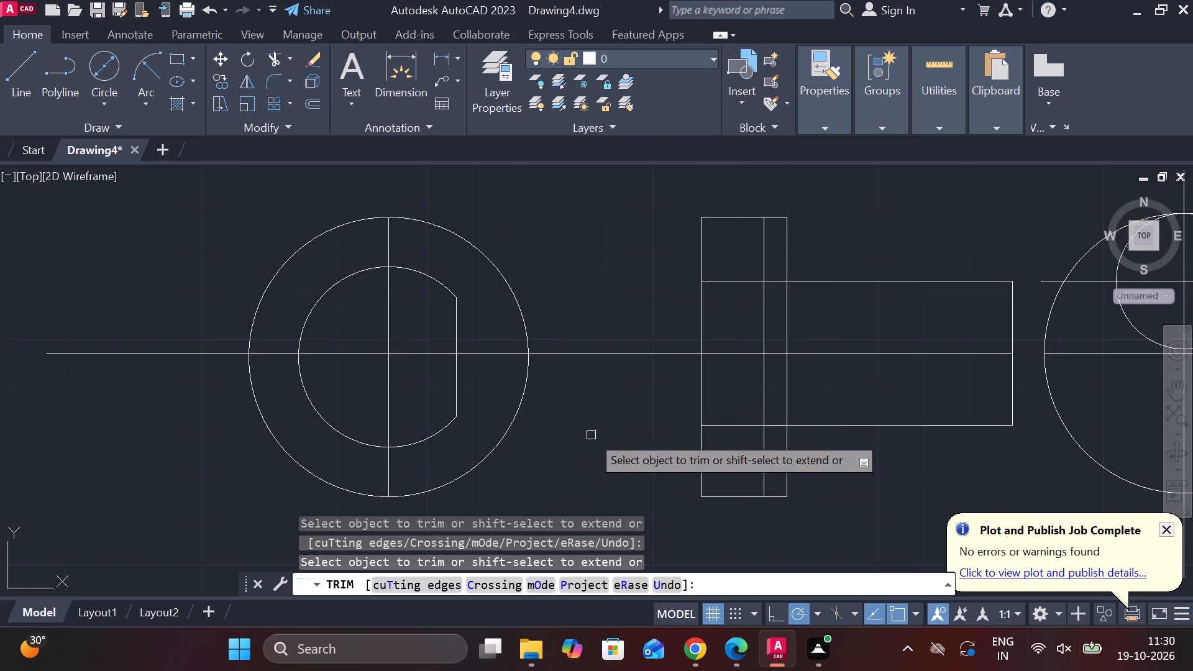
pyautogui.press('Escape')
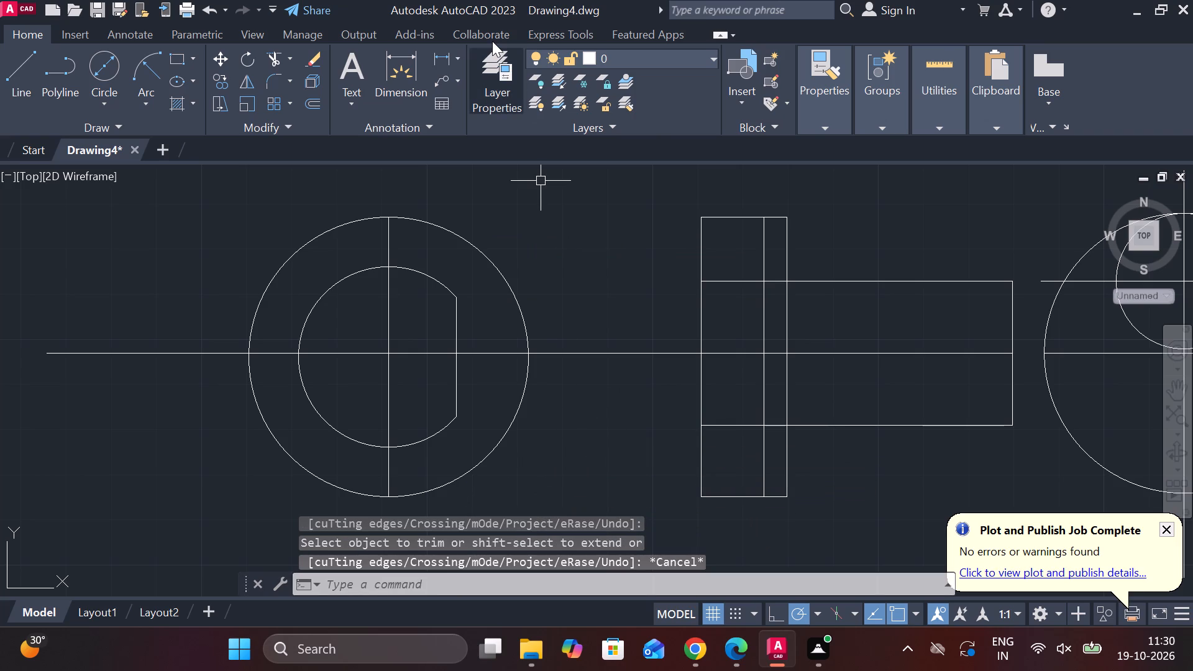
# Add diameter dimensions to the front view's outer circle and inner arc, placing the text outside at upper left and lower left.
pyautogui.click(454, 54)
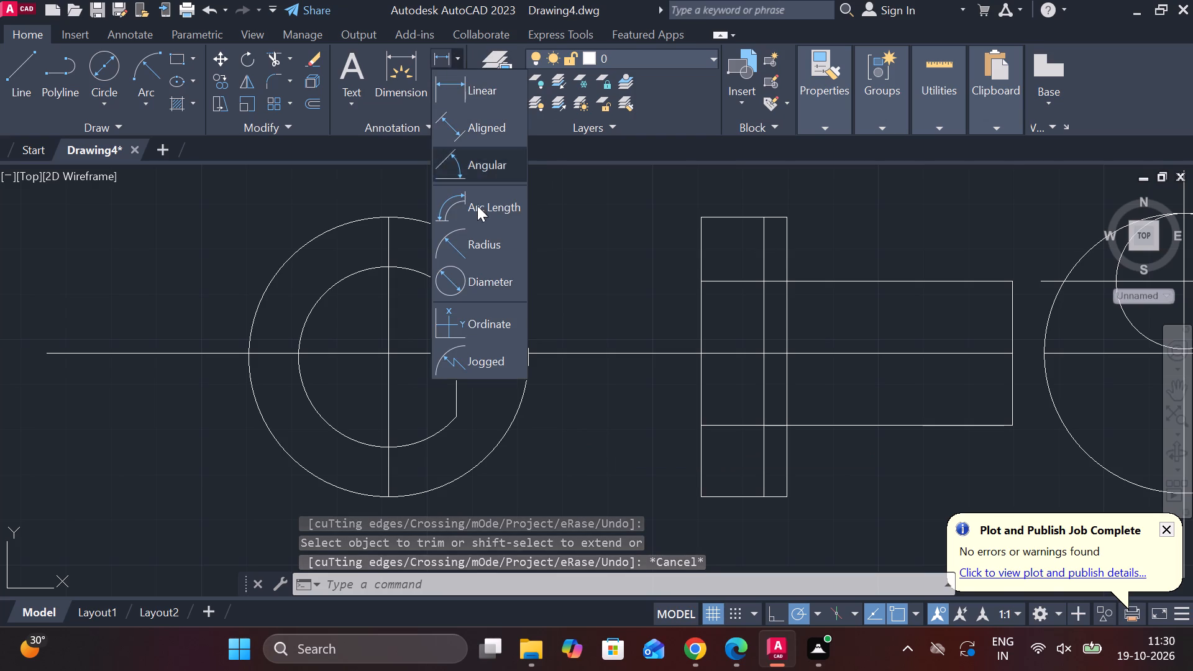
pyautogui.click(485, 277)
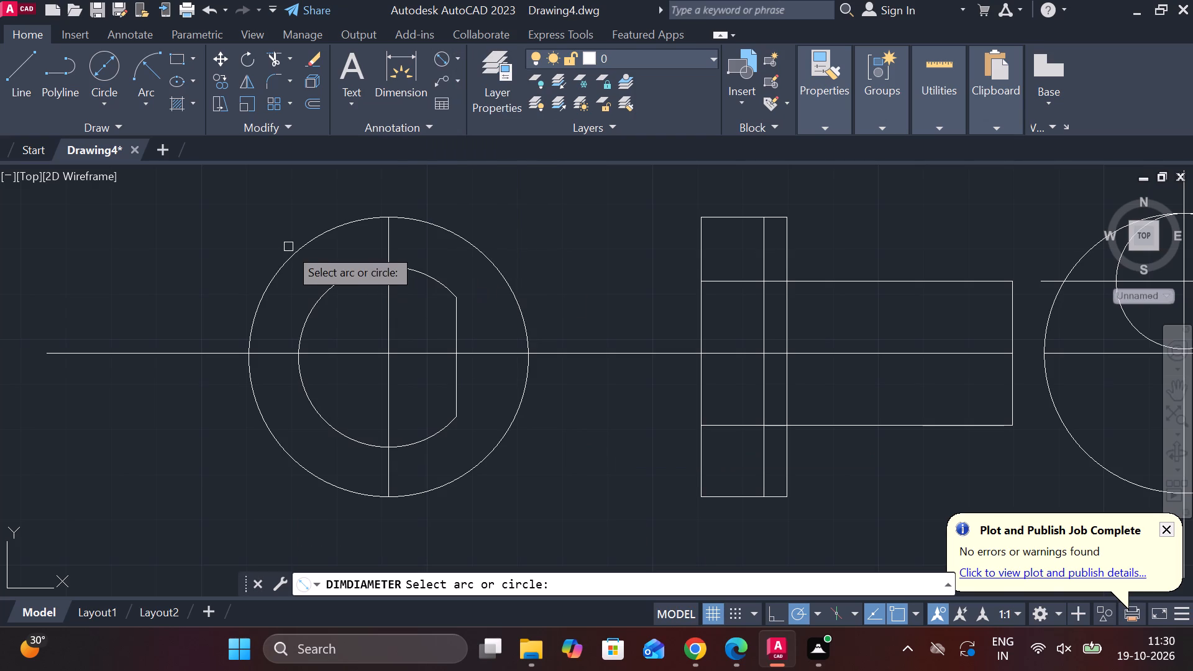
pyautogui.click(298, 258)
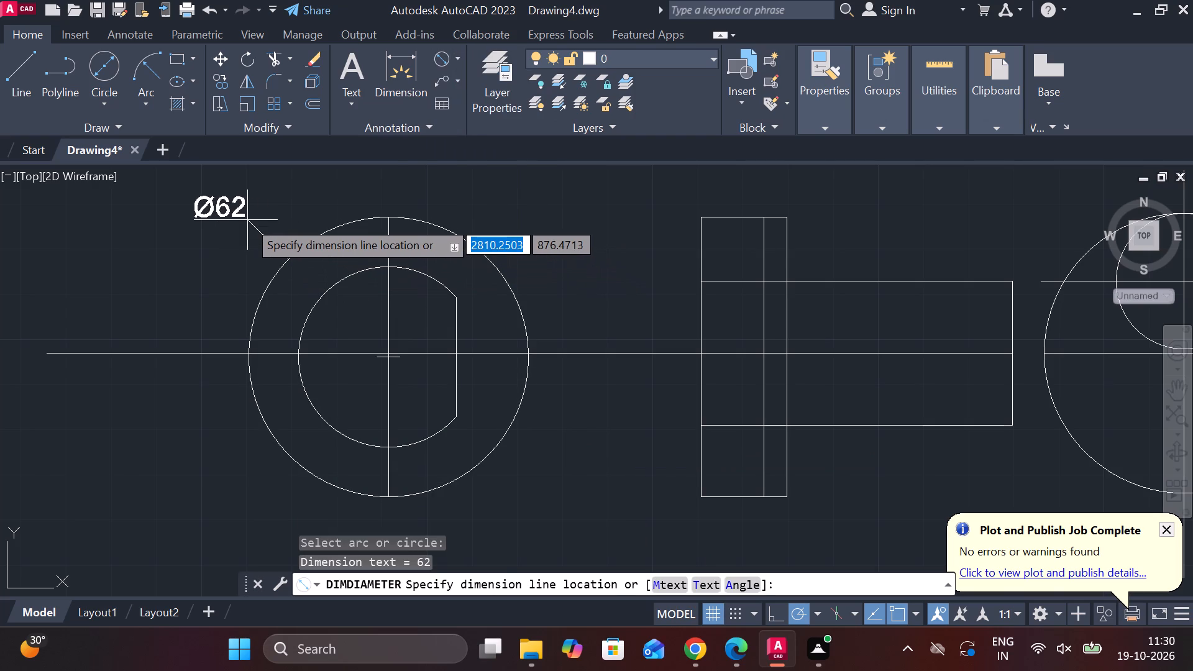
pyautogui.click(247, 220)
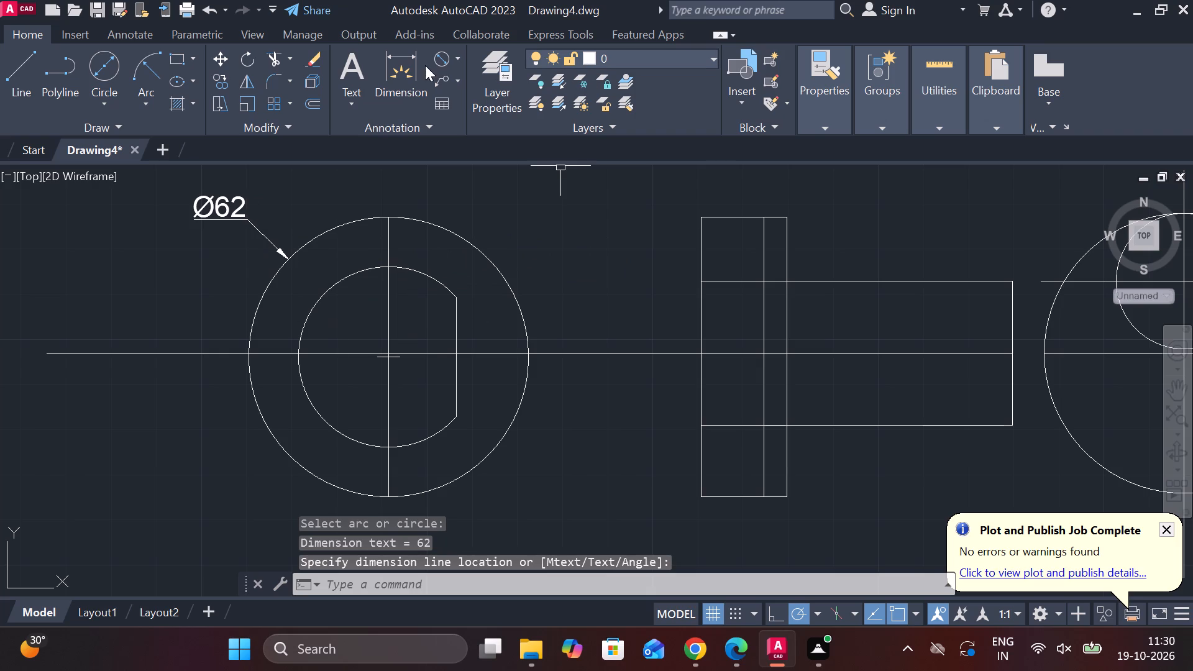
pyautogui.click(441, 57)
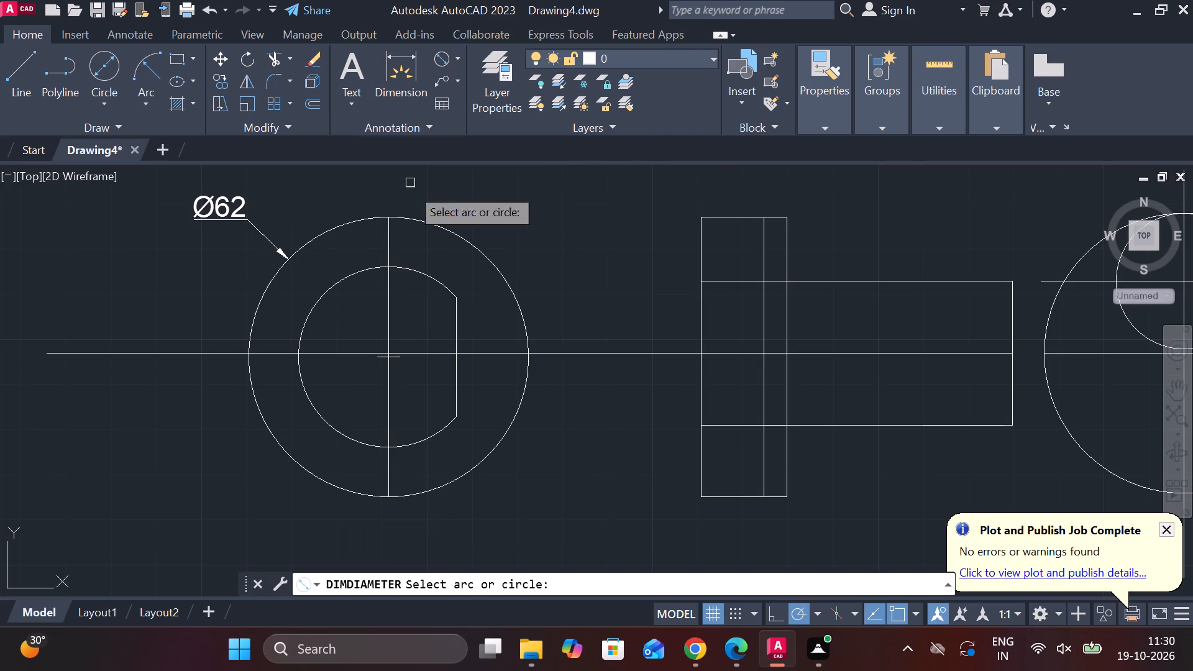
pyautogui.click(346, 436)
pyautogui.click(265, 508)
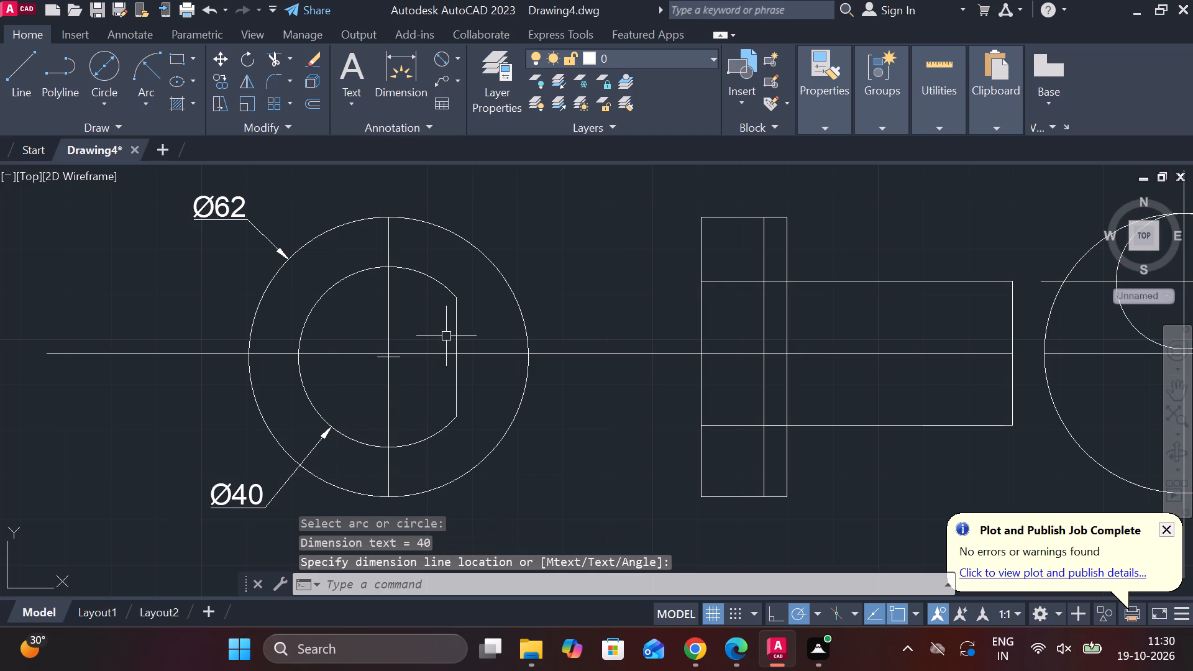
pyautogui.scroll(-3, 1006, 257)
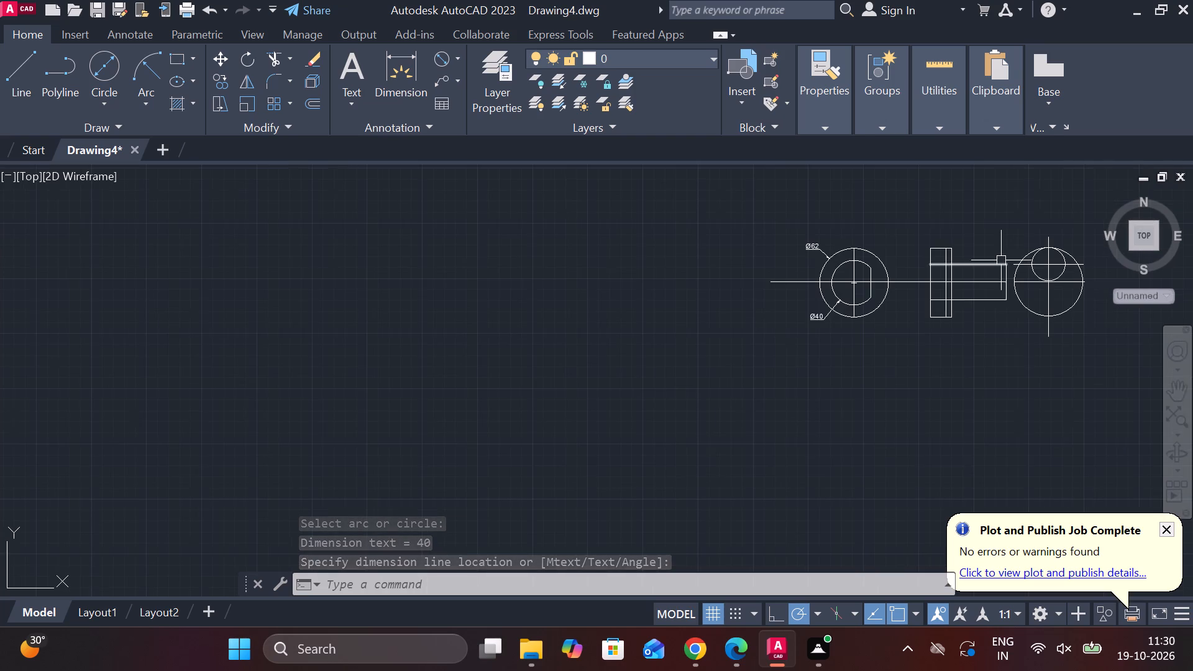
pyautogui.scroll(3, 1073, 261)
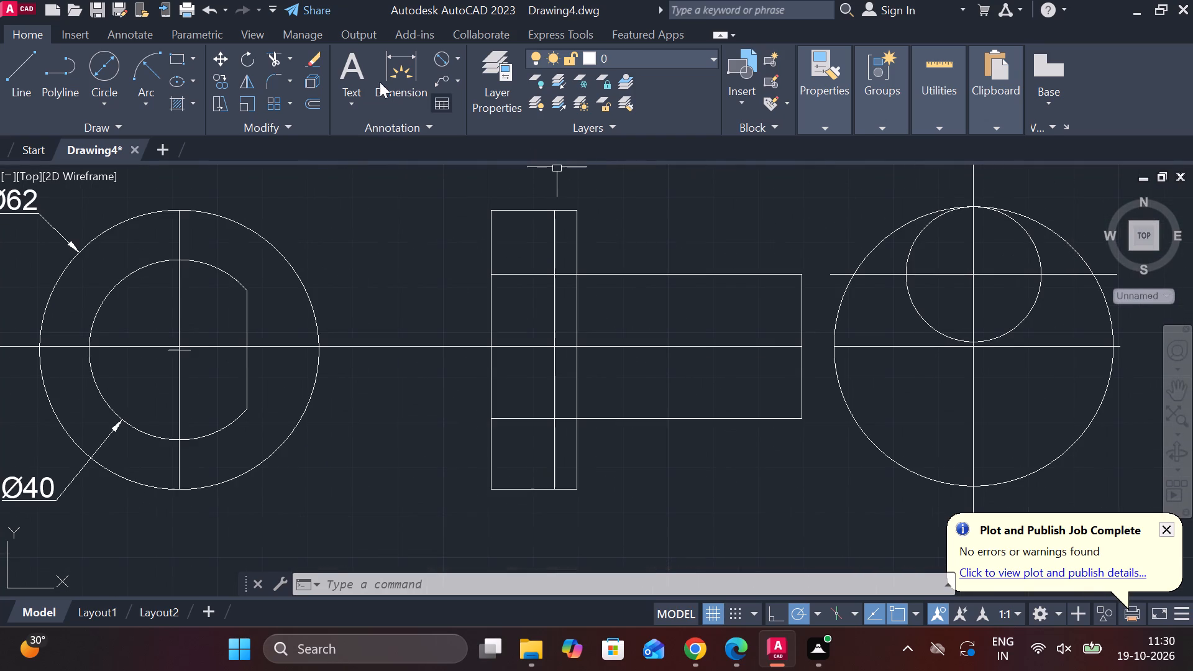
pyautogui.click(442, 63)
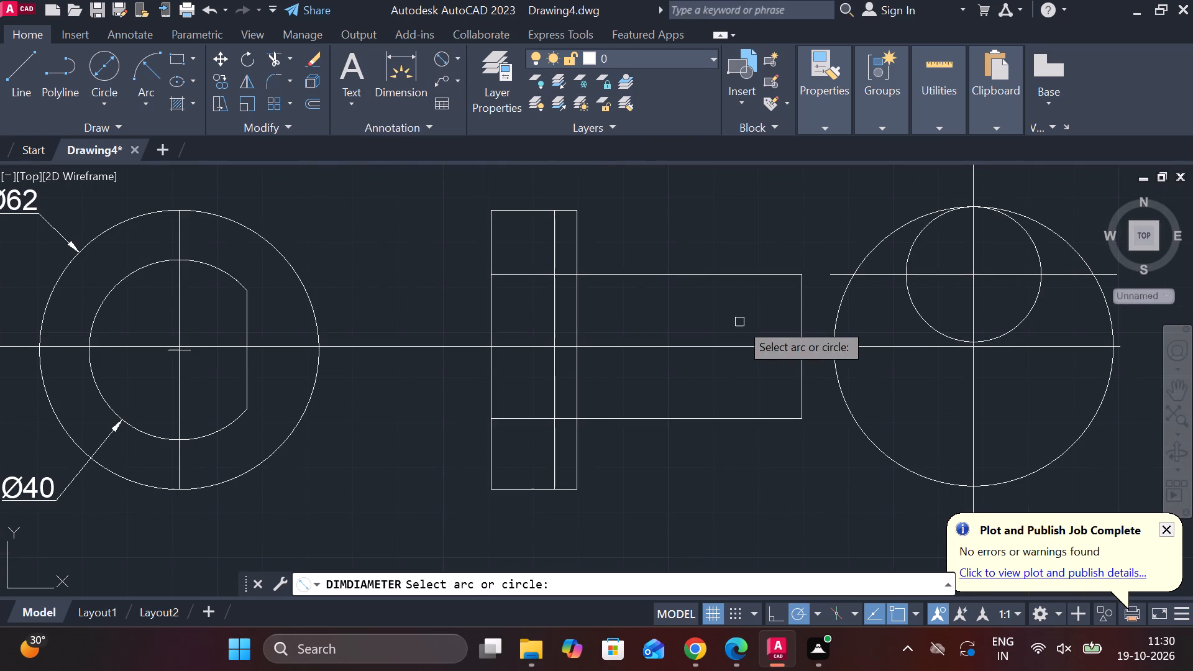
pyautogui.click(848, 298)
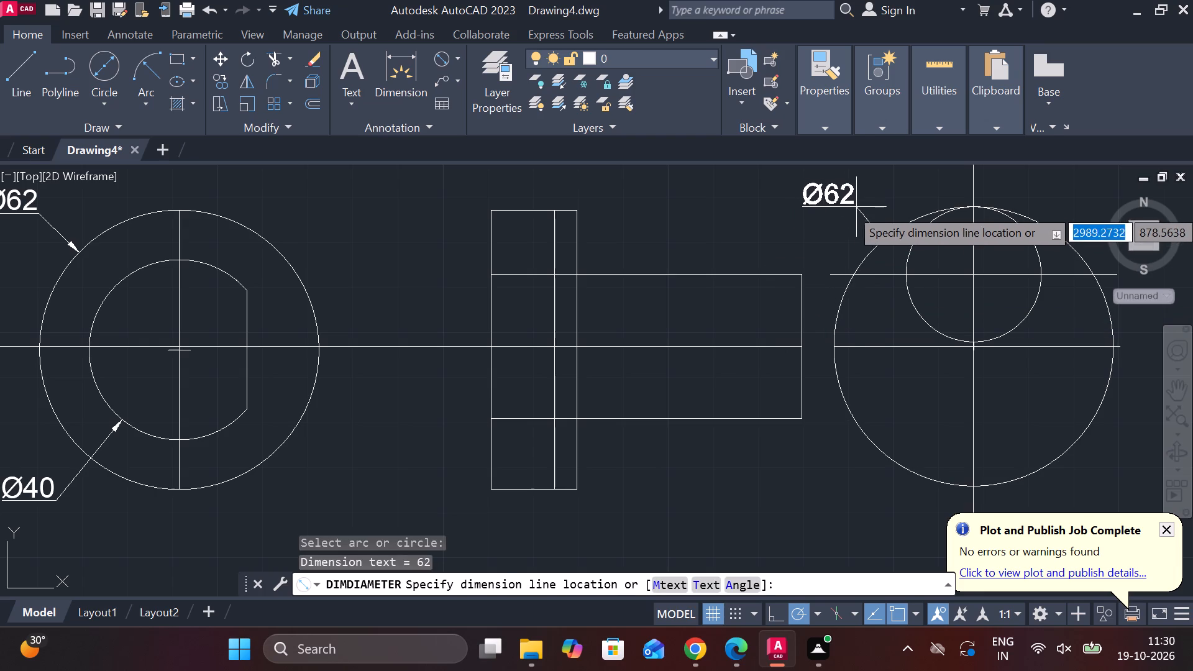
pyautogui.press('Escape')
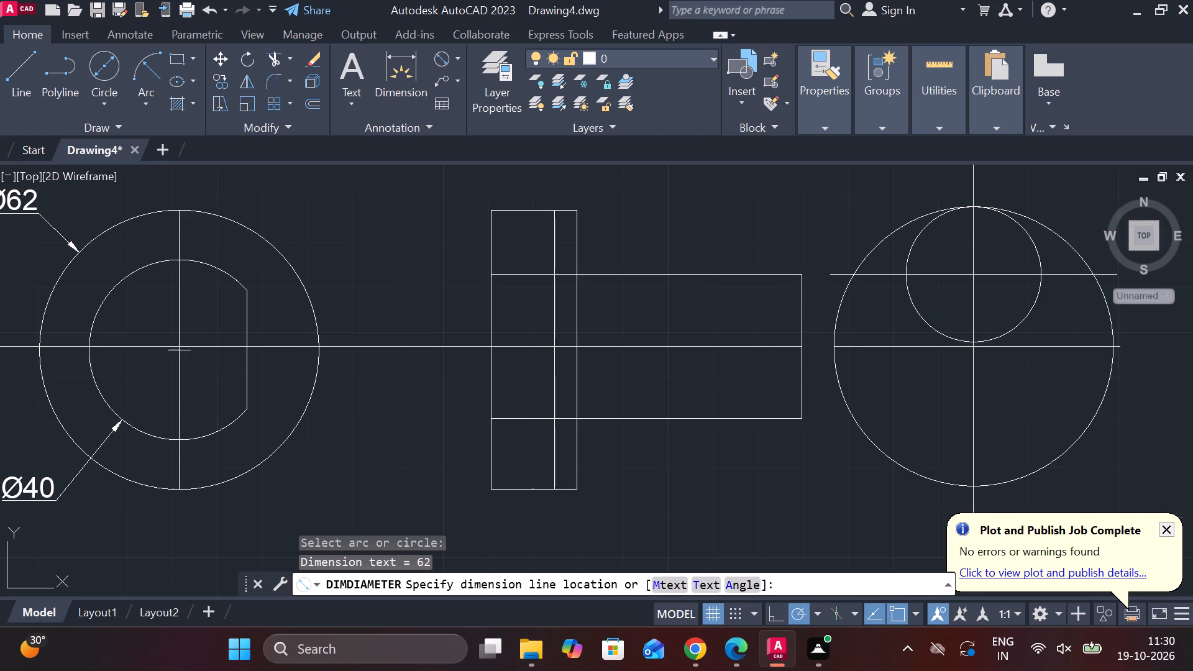
# Add a diameter dimension to the end view's small circle, placing the text outside the large circle at its upper left.
pyautogui.click(441, 62)
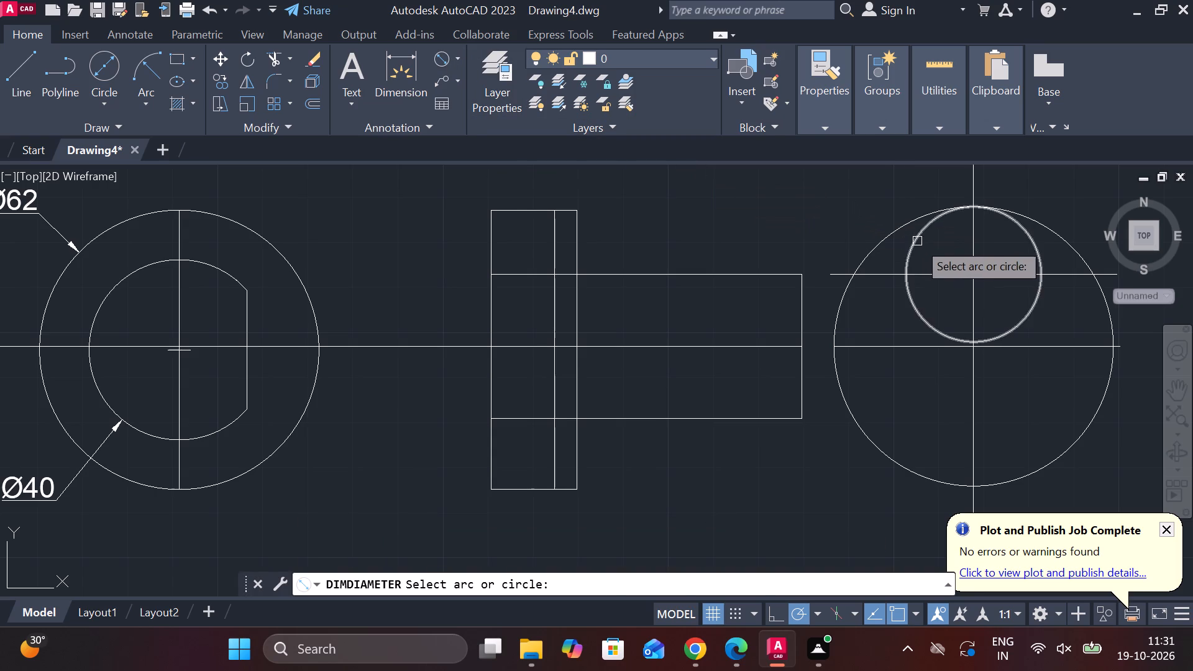
pyautogui.click(917, 241)
pyautogui.doubleClick(857, 198)
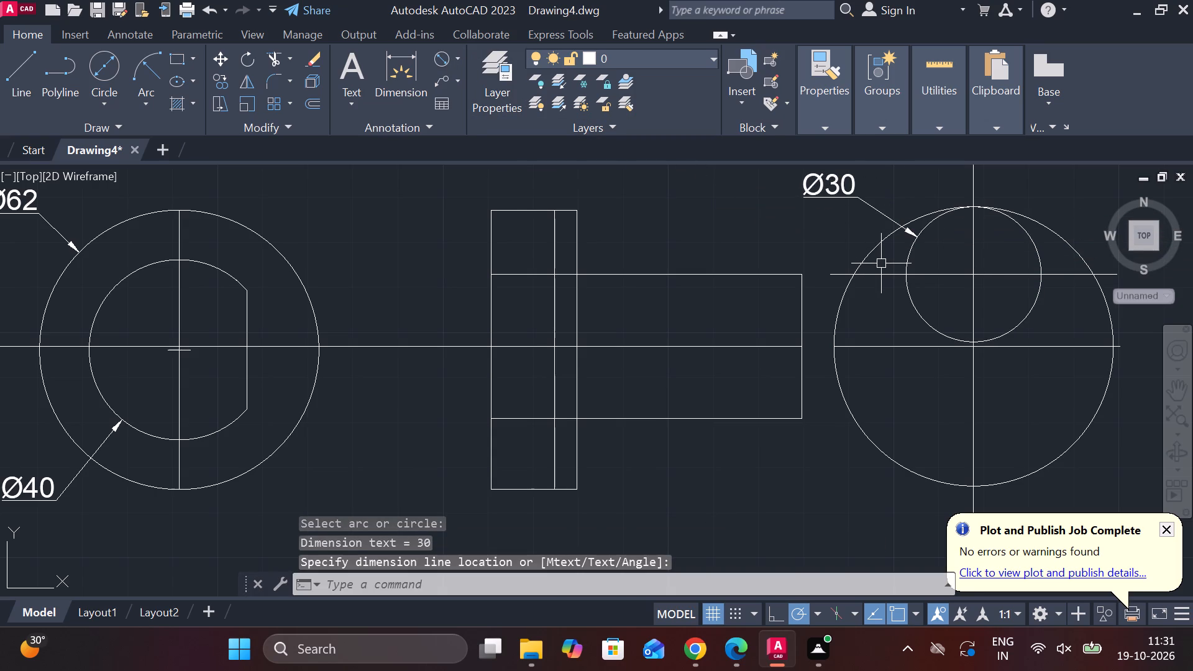
# Trim the end view's upper horizontal line on both sides so it spans only the small circle.
pyautogui.click(277, 58)
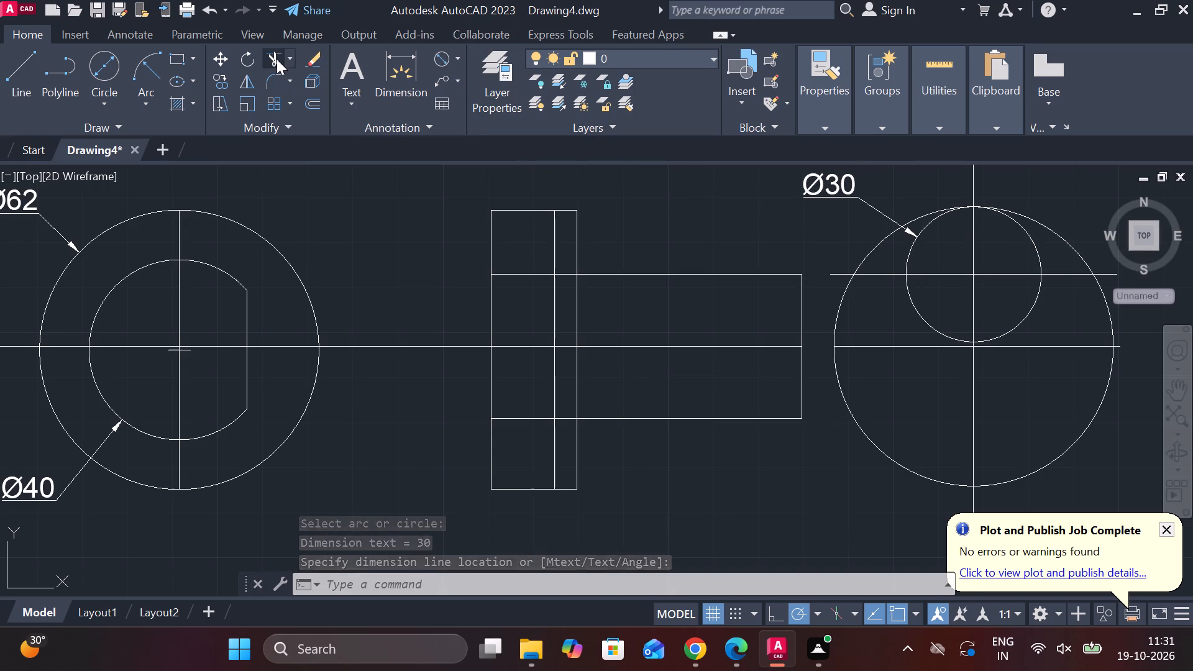
pyautogui.click(830, 275)
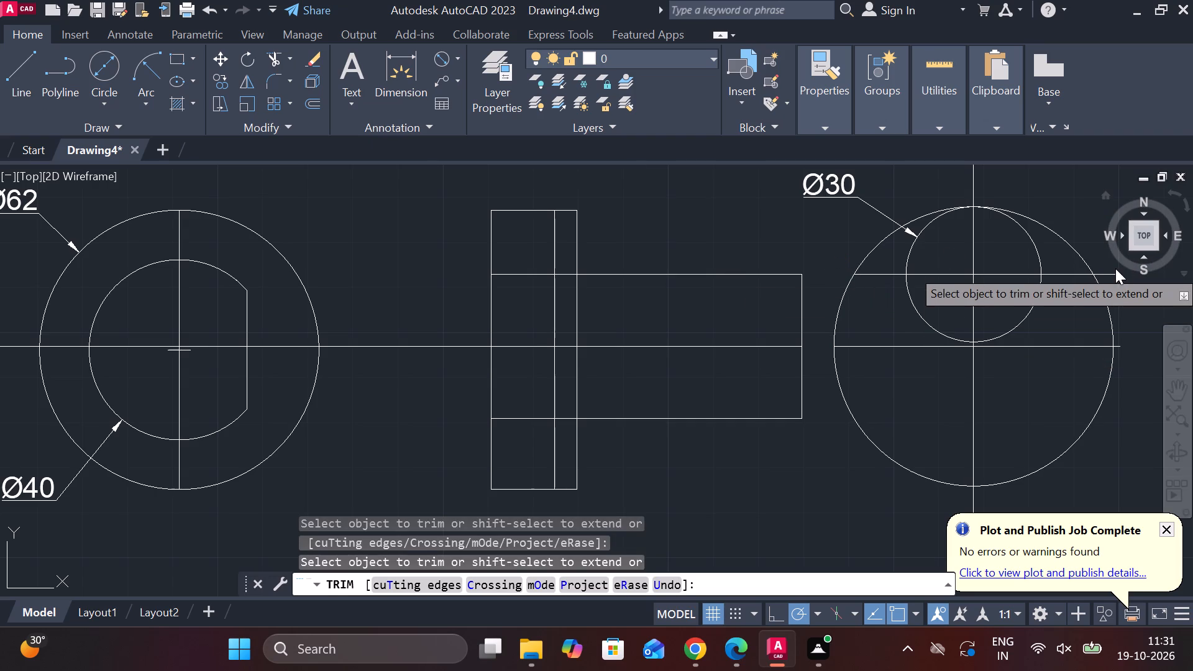
pyautogui.scroll(2, 1112, 272)
pyautogui.scroll(-1, 1112, 272)
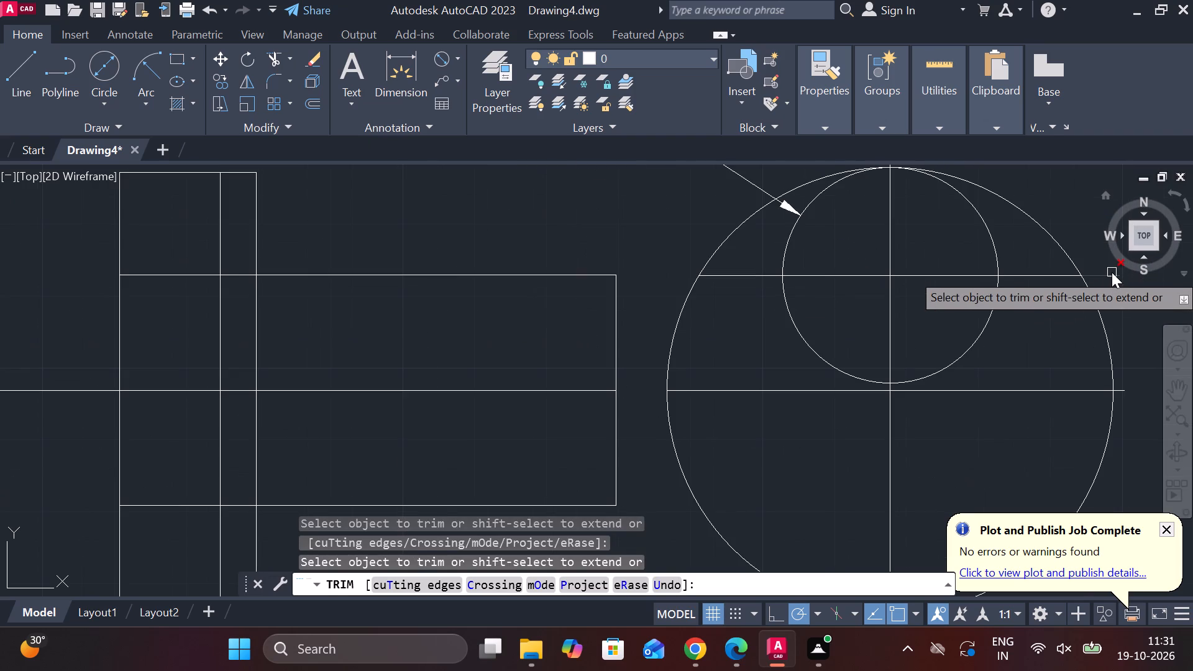
pyautogui.click(1112, 272)
pyautogui.click(1040, 273)
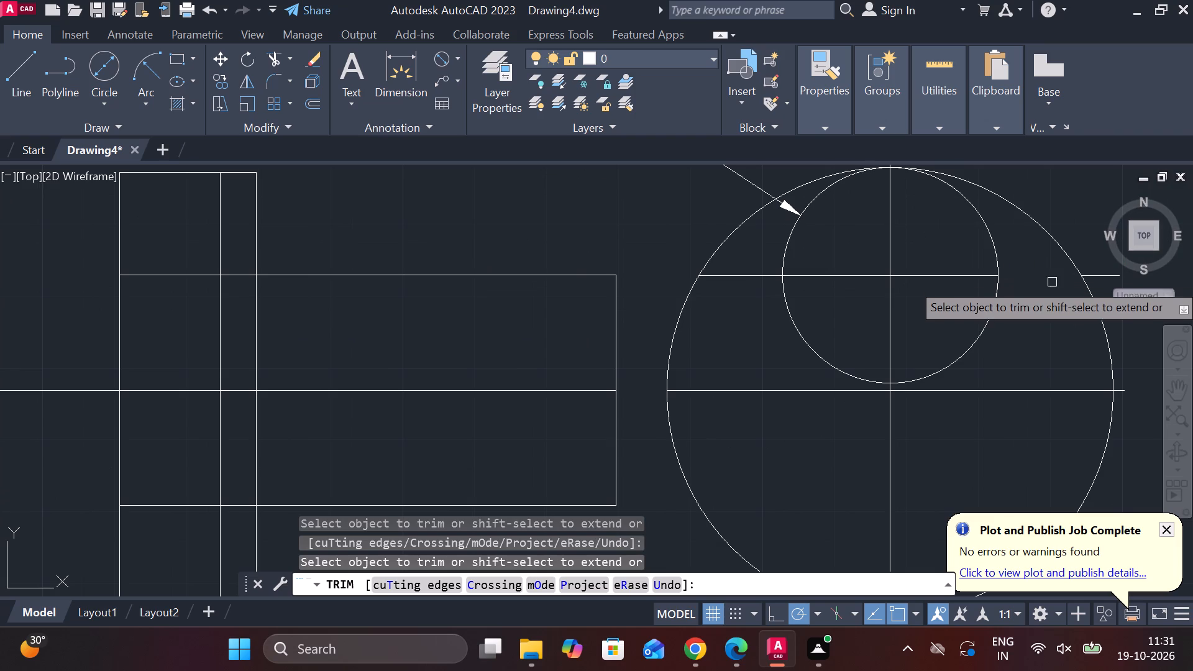
pyautogui.click(1098, 272)
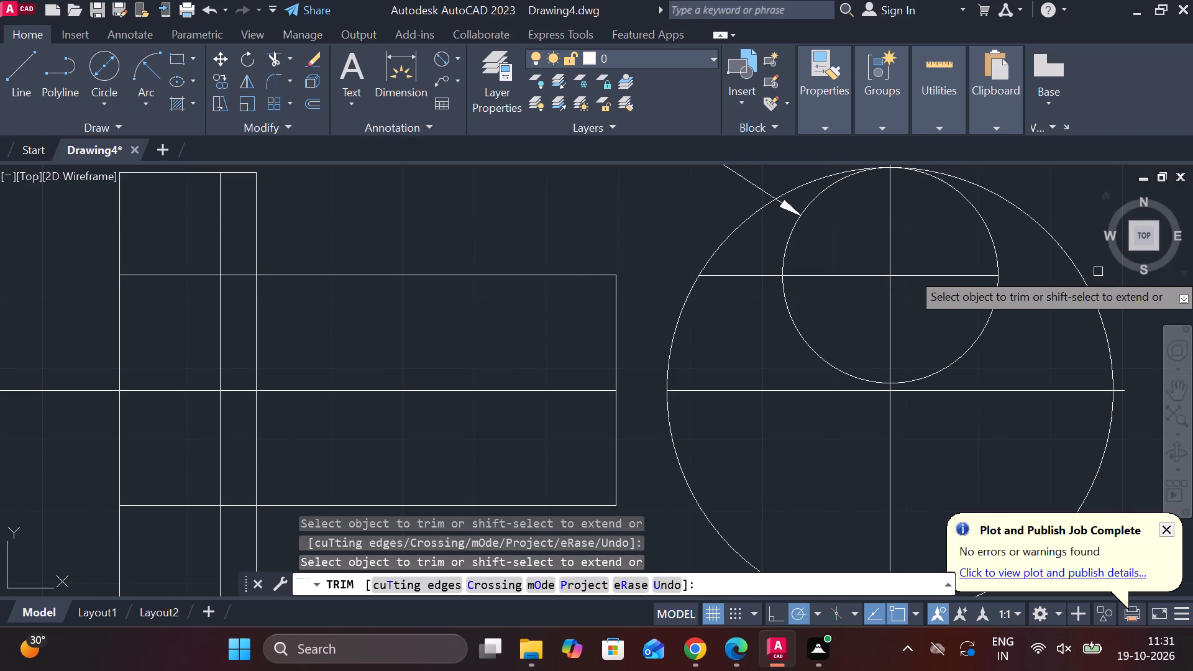
pyautogui.click(763, 278)
pyautogui.scroll(-2, 779, 283)
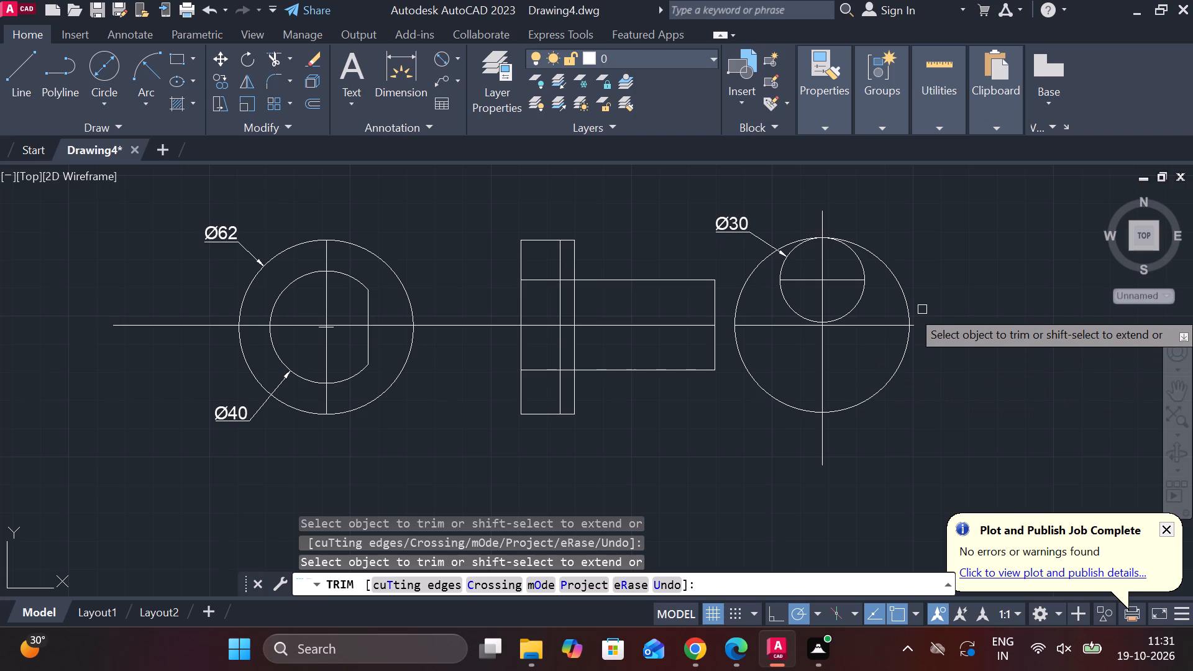
pyautogui.press('Escape')
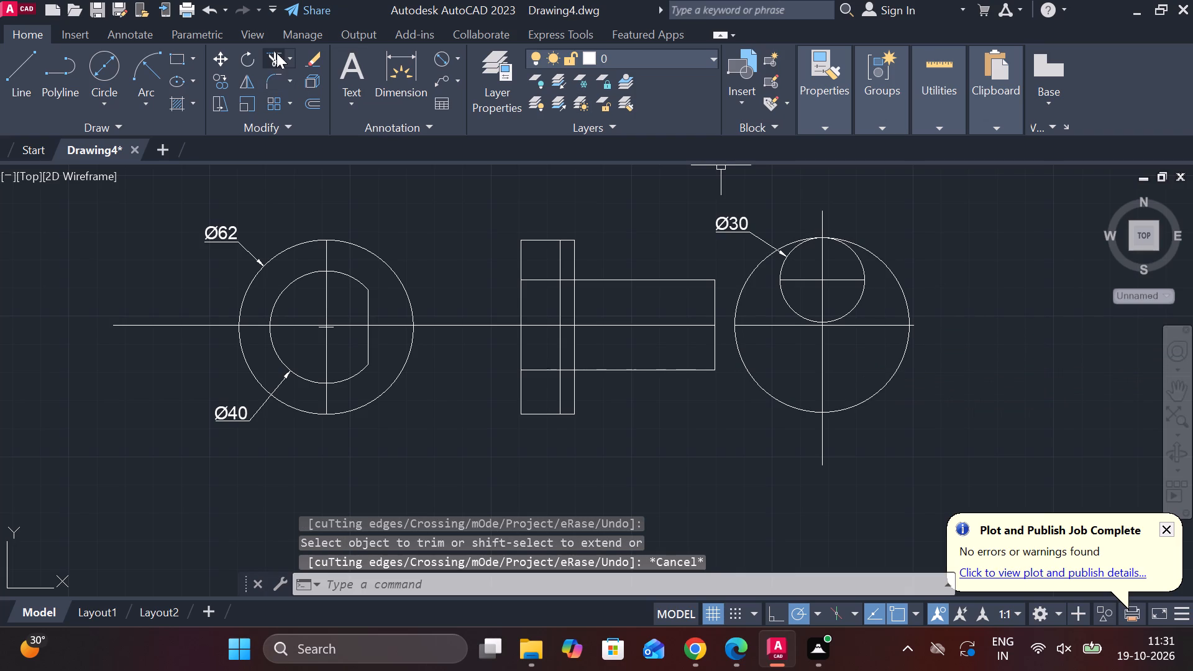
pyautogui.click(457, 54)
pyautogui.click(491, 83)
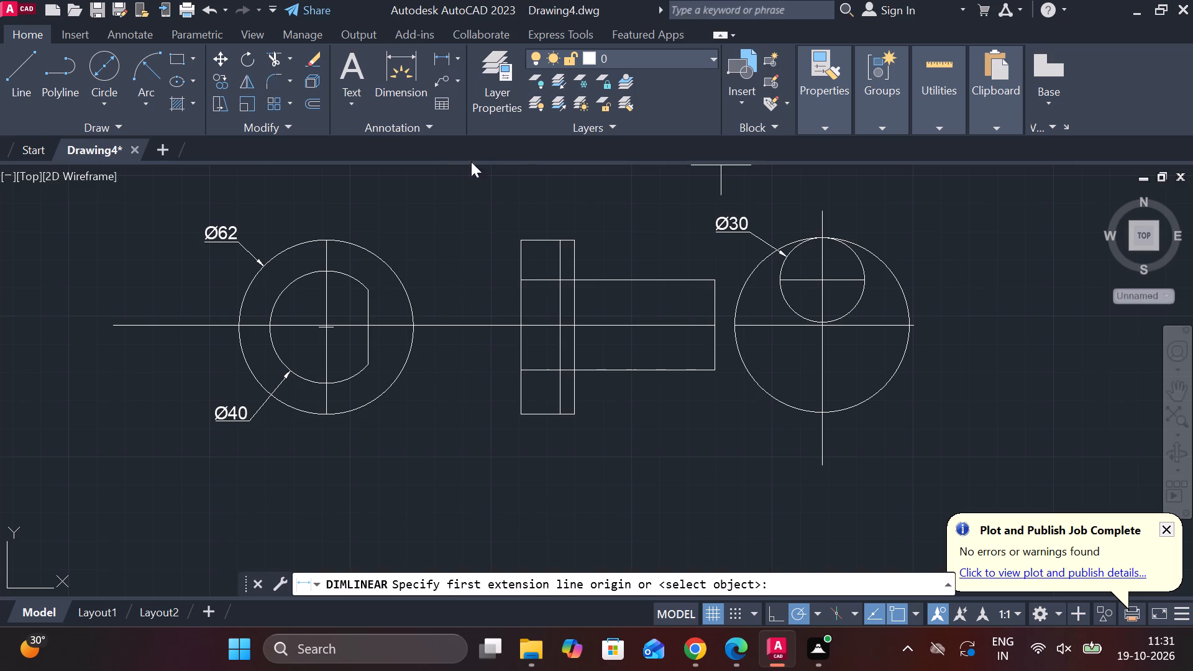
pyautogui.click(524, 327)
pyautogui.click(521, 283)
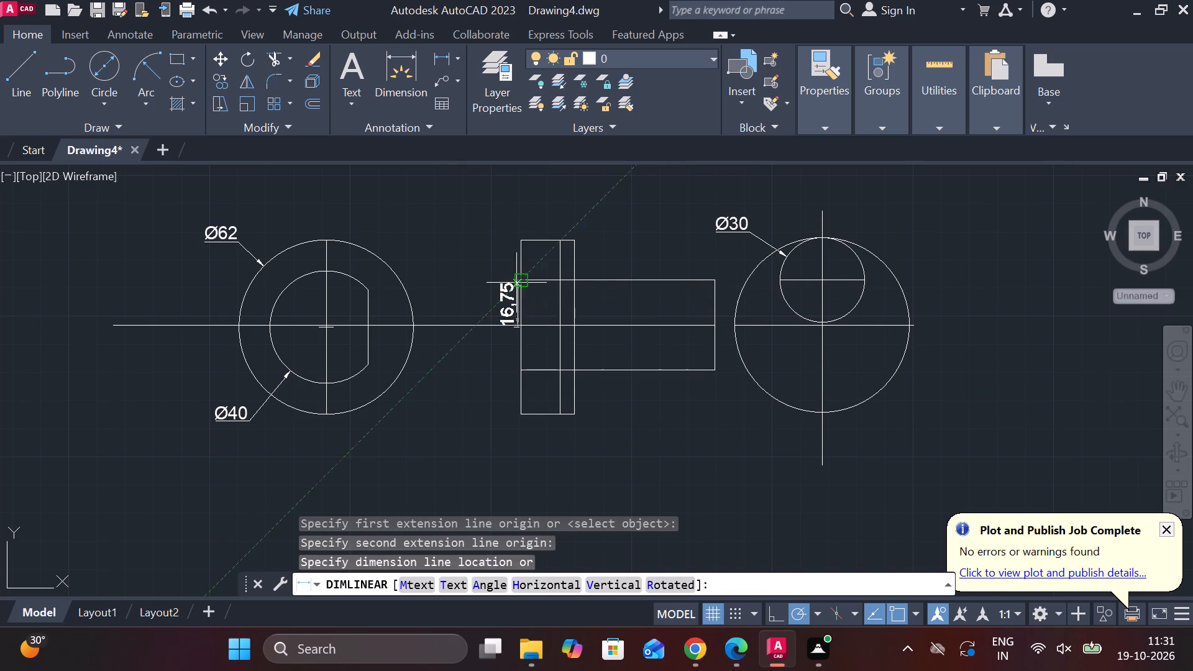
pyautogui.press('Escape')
# Add a vertical linear dimension from the side view's centreline to the shaft's upper edge, placed left of the flange.
pyautogui.scroll(1, 519, 286)
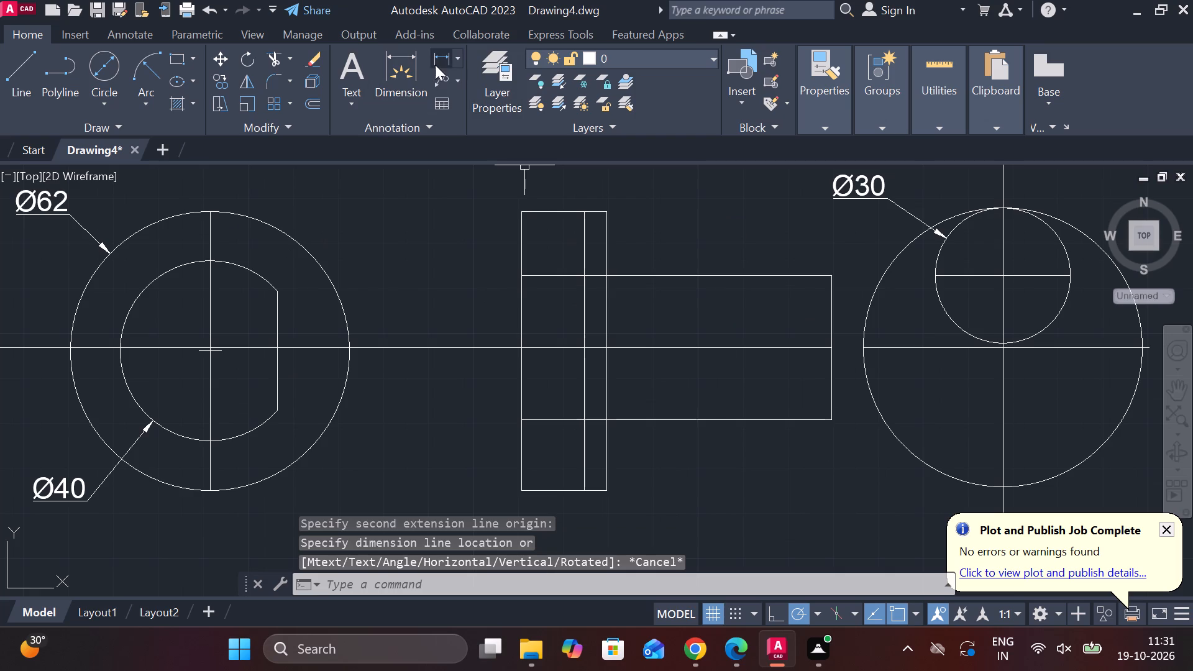
pyautogui.click(442, 59)
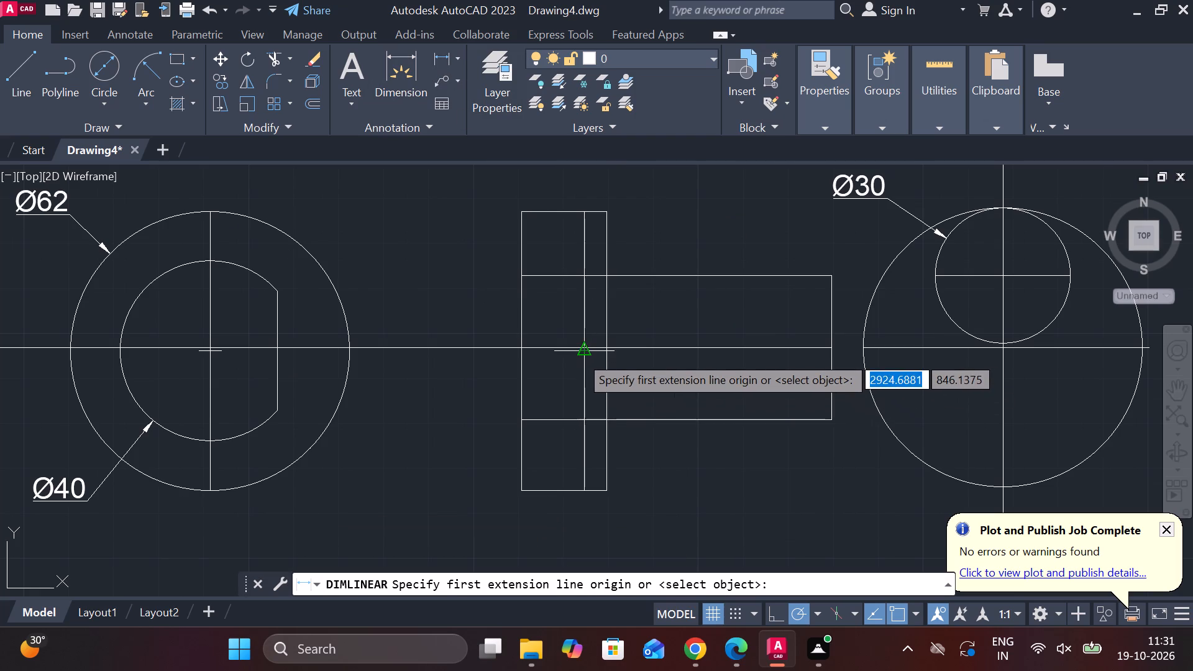
pyautogui.click(579, 347)
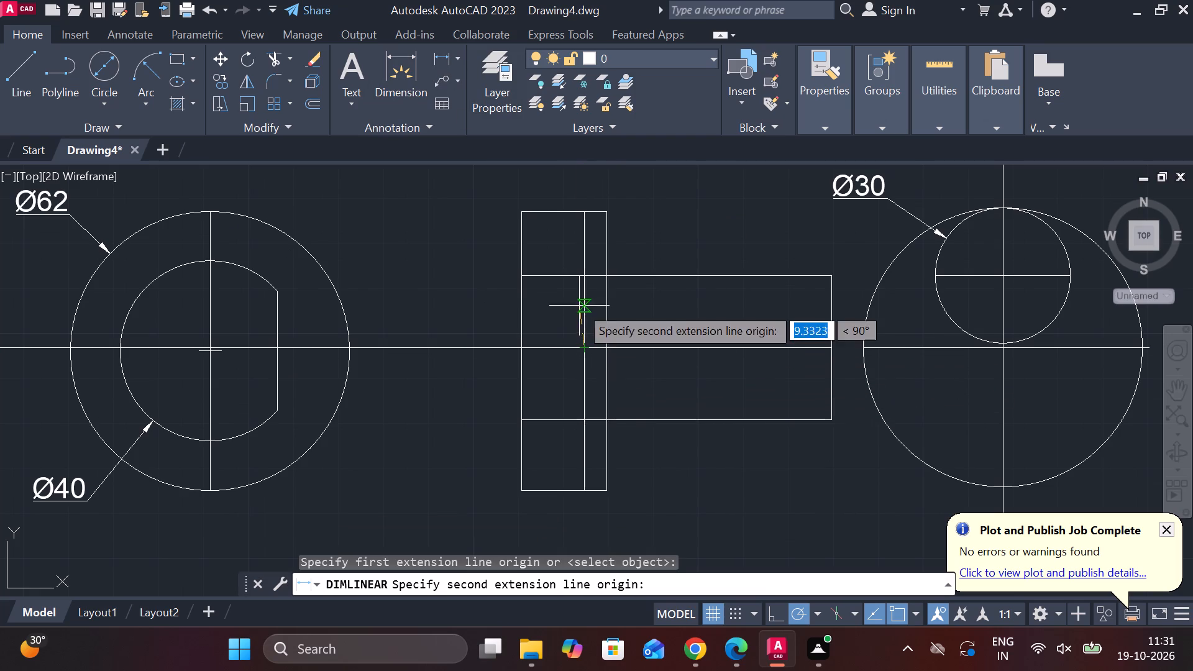
pyautogui.click(586, 274)
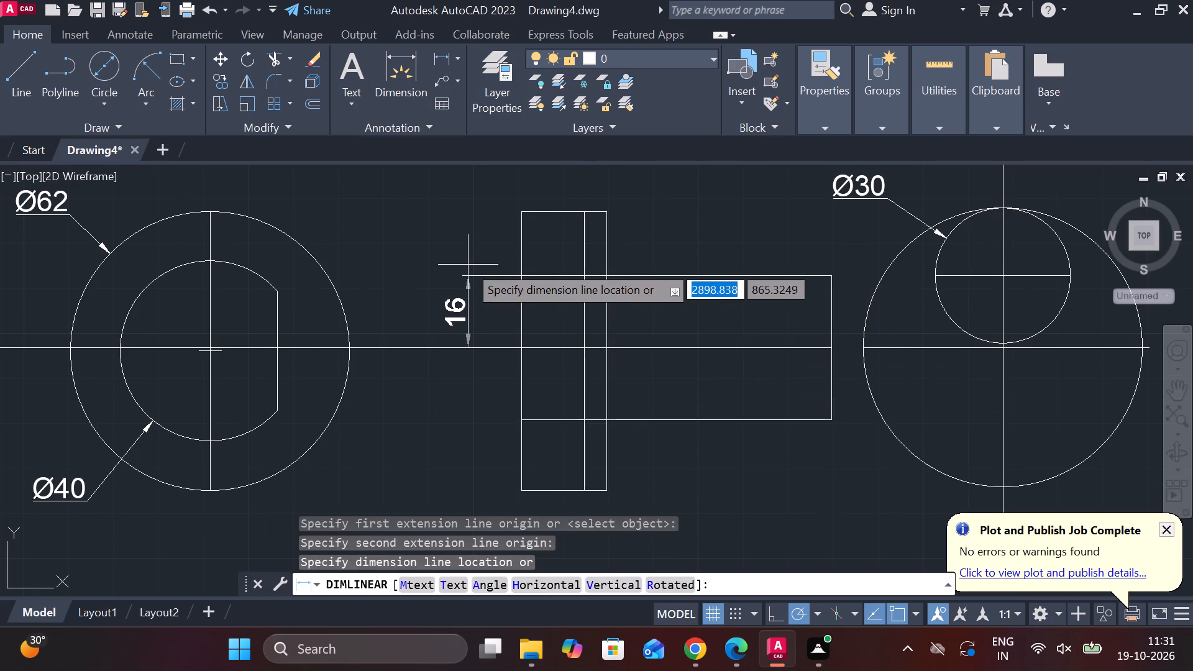
pyautogui.click(468, 265)
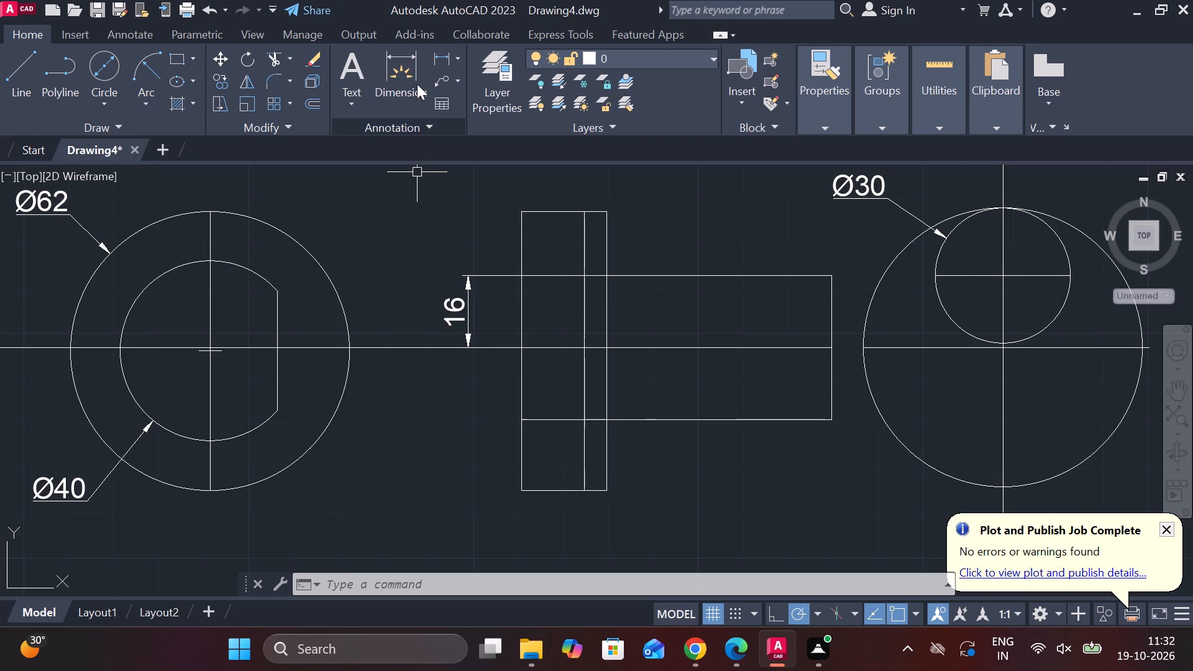
# Add a horizontal linear dimension from the flange's left edge to its inner vertical line, placed below the side view.
pyautogui.click(444, 63)
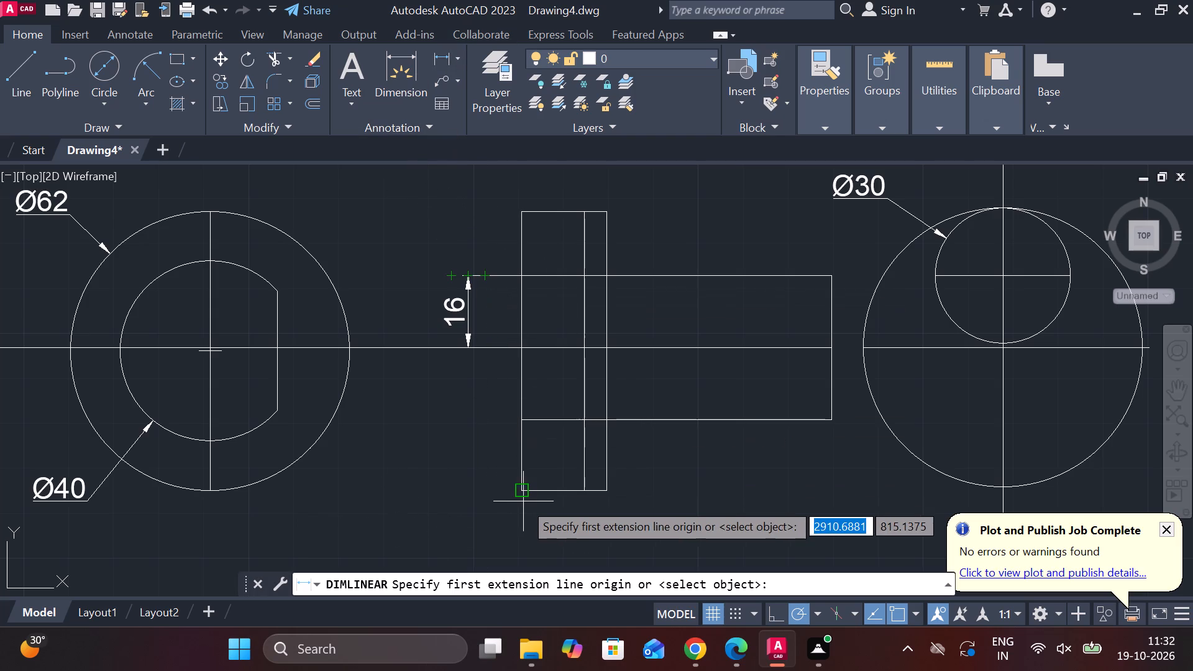
pyautogui.click(524, 488)
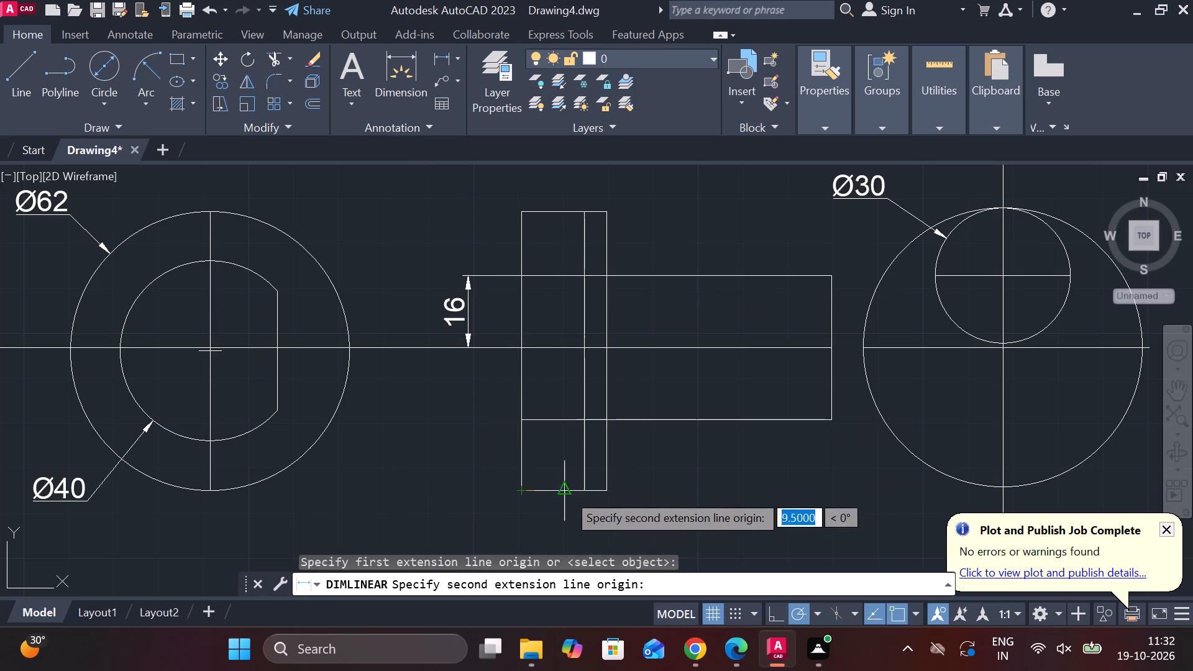
pyautogui.click(583, 494)
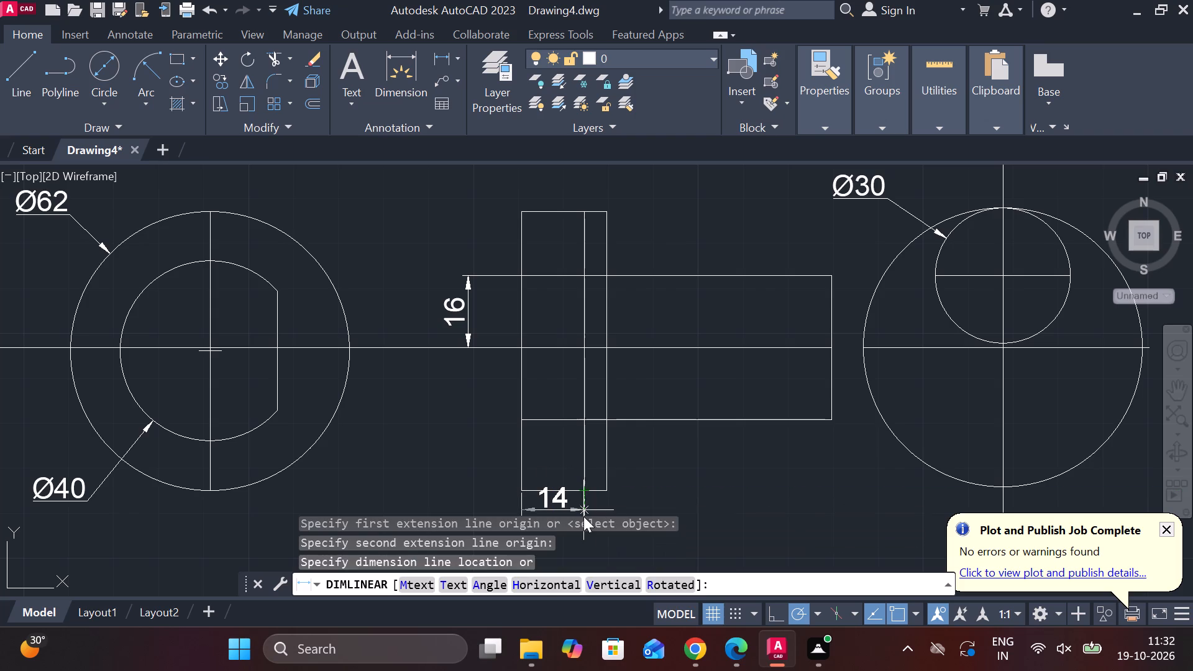
pyautogui.scroll(1, 583, 516)
pyautogui.scroll(-1, 700, 490)
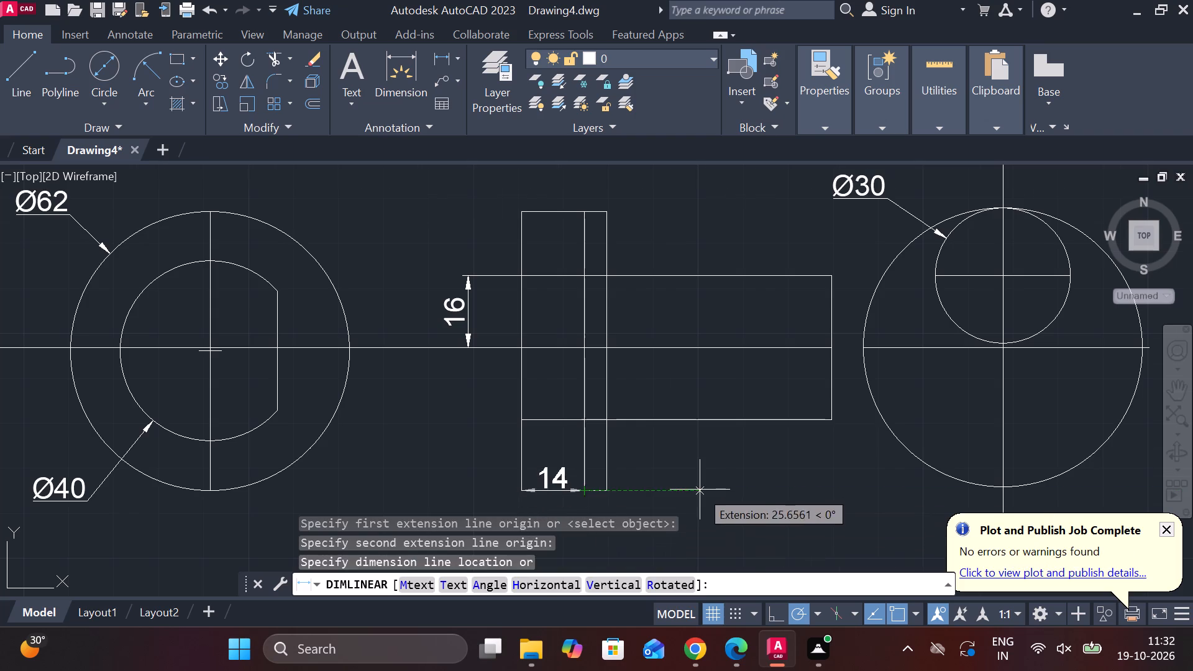
pyautogui.click(672, 519)
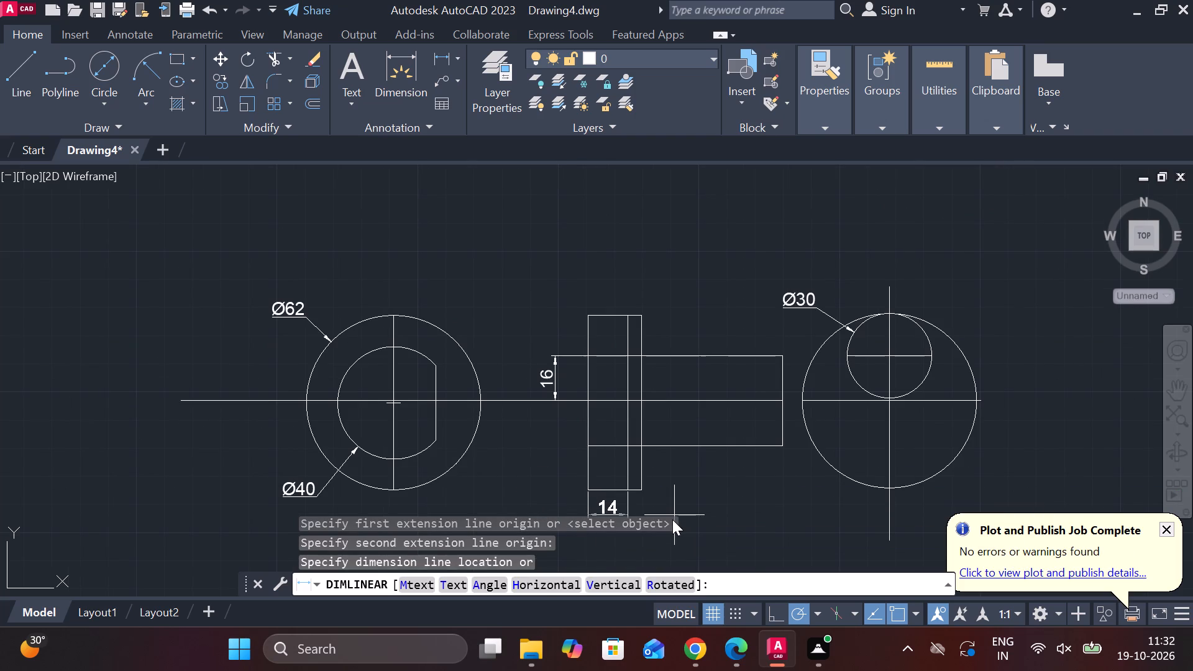
pyautogui.click(602, 526)
pyautogui.scroll(-2, 633, 362)
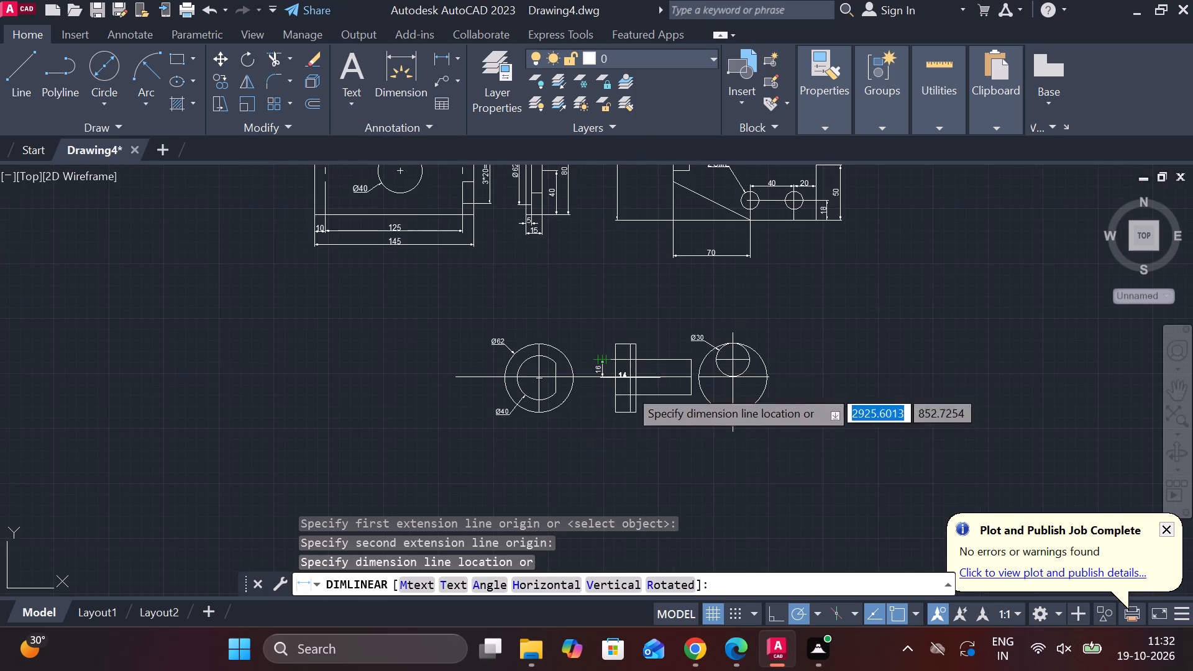
pyautogui.click(626, 428)
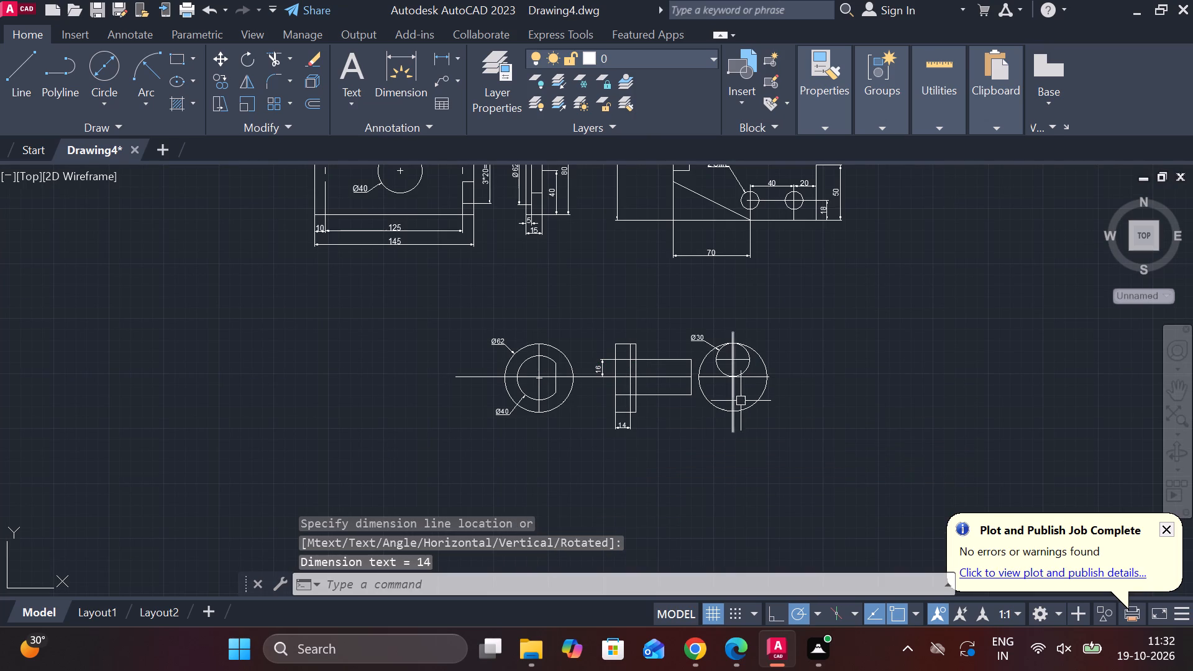
# Dimension the shaft length from the flange's right face to the shaft's free end, in line with the flange dimension below the view.
pyautogui.scroll(2, 693, 394)
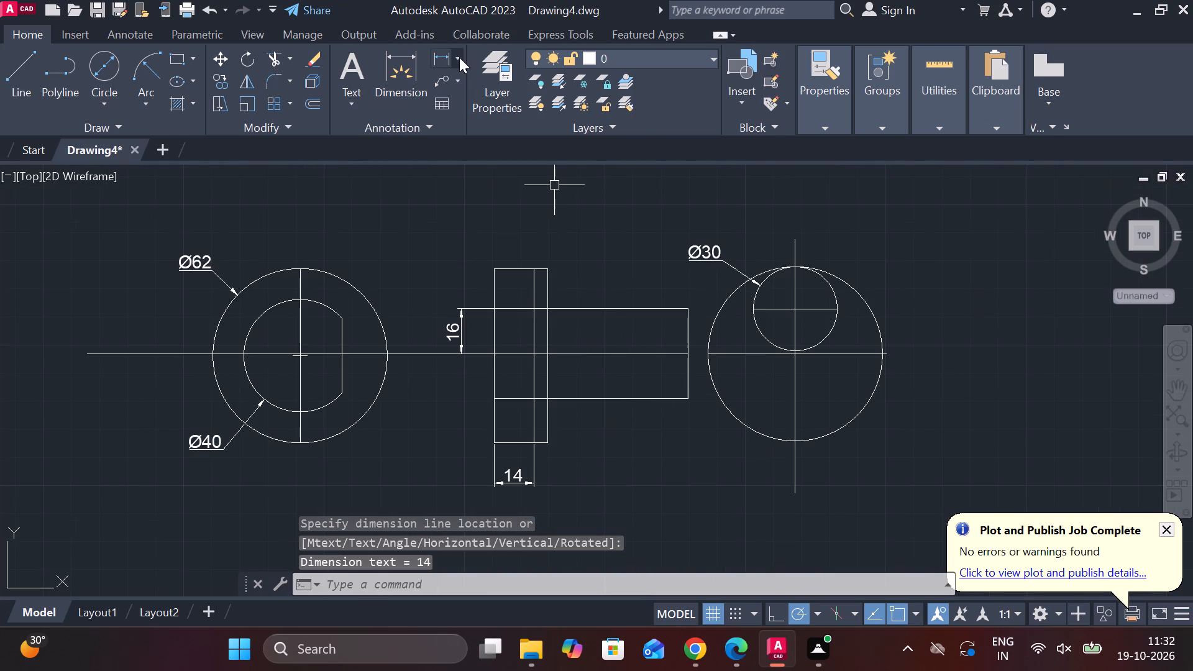
pyautogui.click(446, 62)
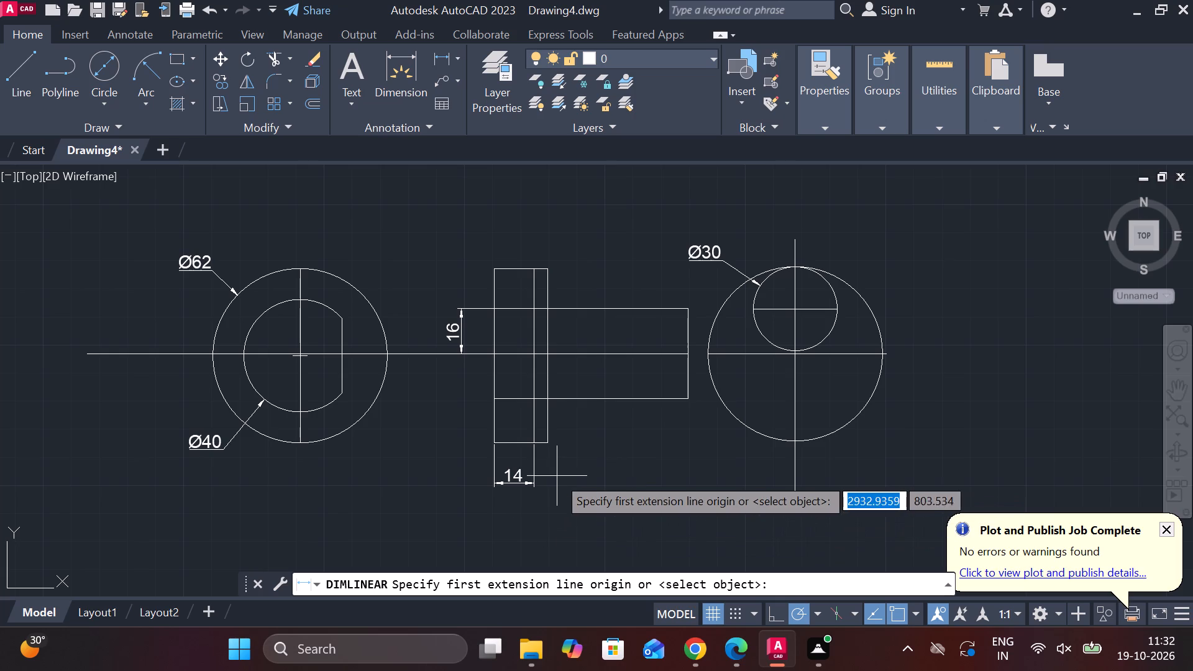
pyautogui.click(542, 437)
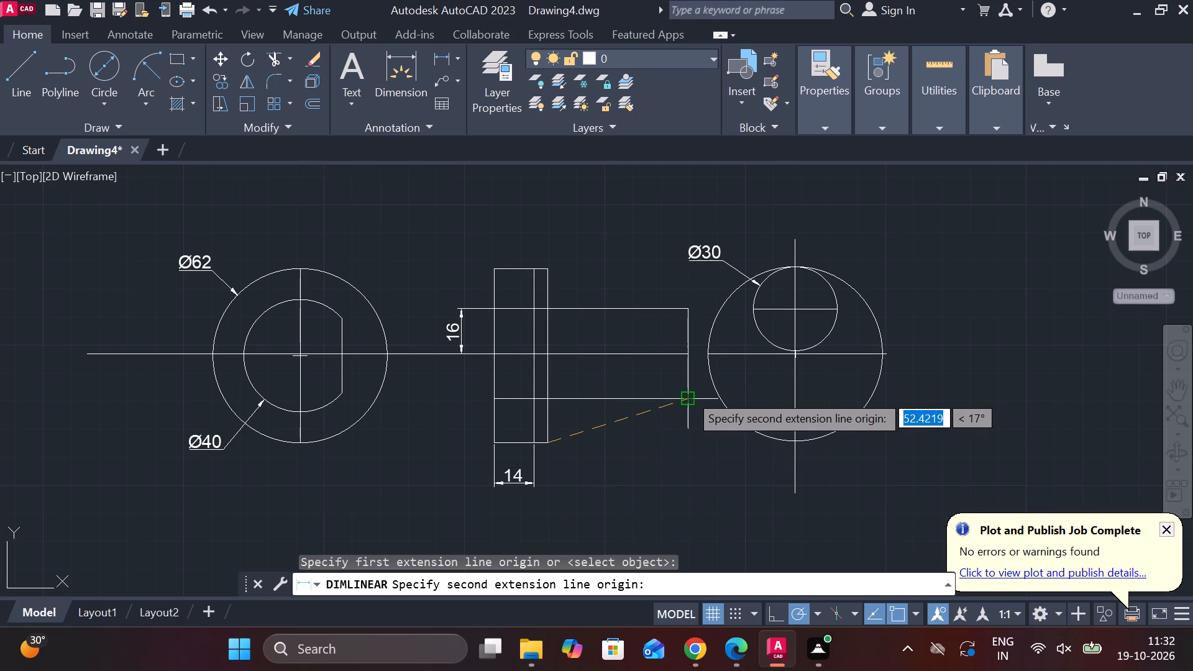
pyautogui.click(688, 393)
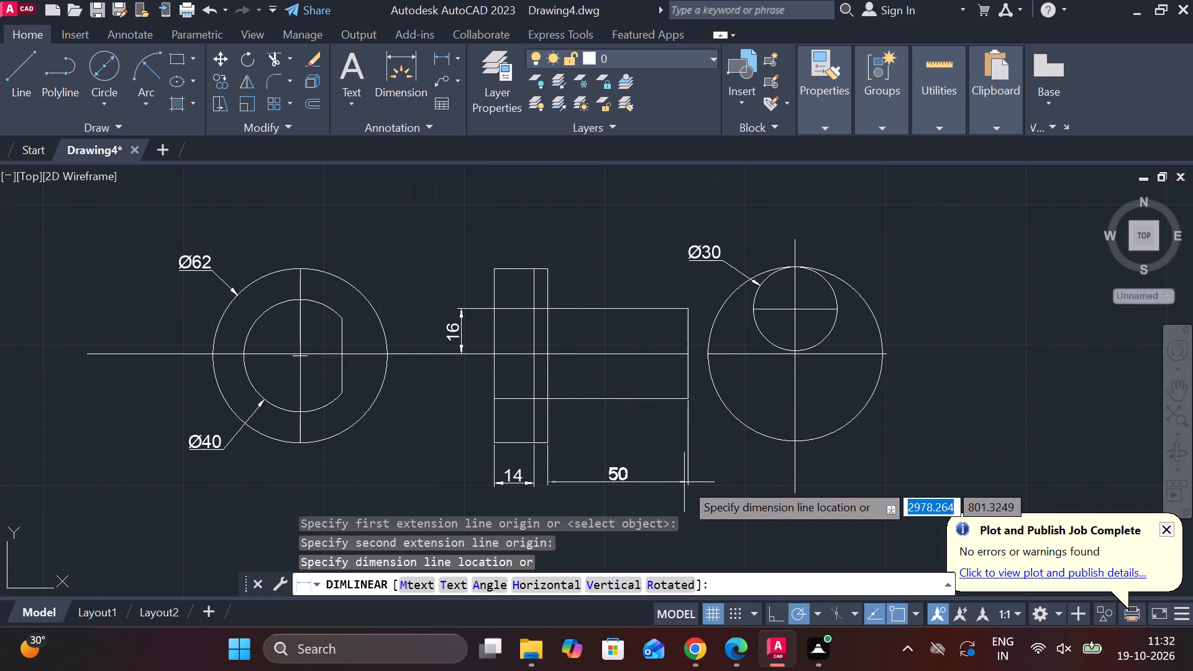
pyautogui.click(684, 482)
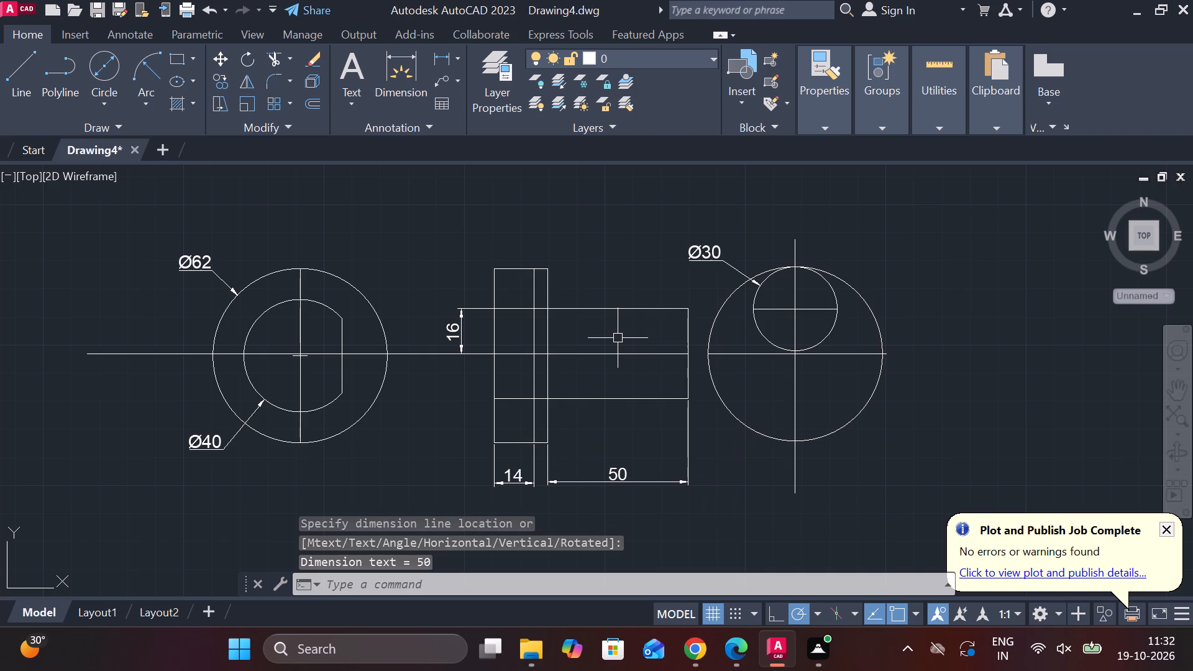
# Add a horizontal linear dimension from the front view's vertical centreline to the inner profile's flat edge, placed above the view.
pyautogui.click(441, 58)
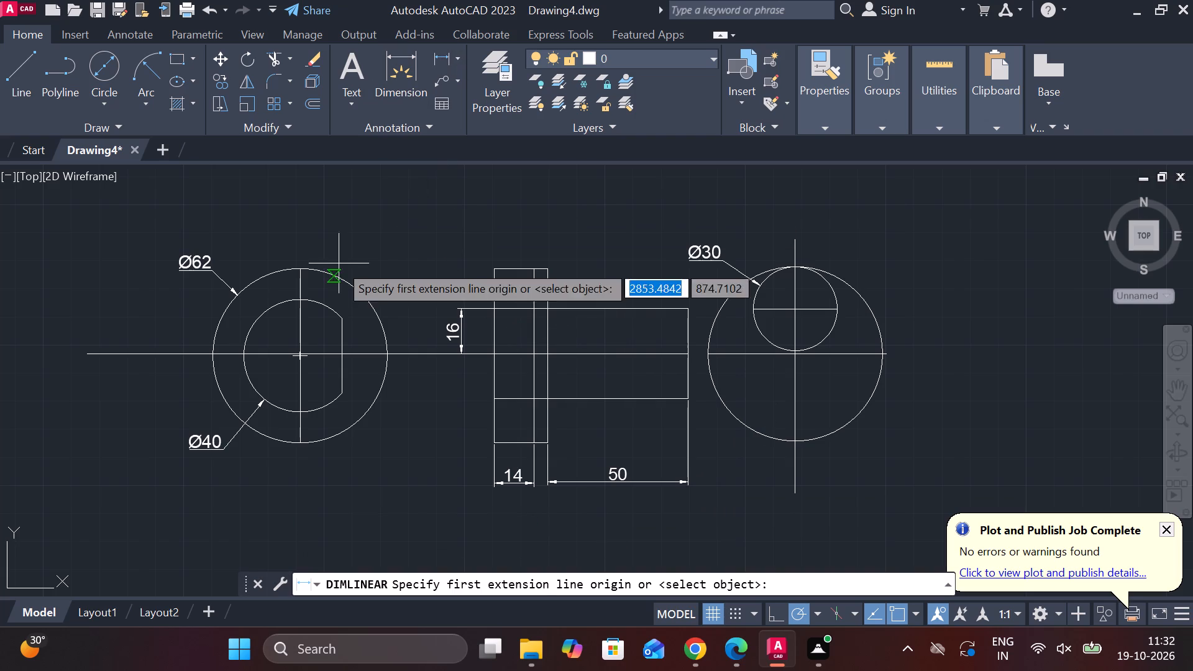
pyautogui.click(301, 302)
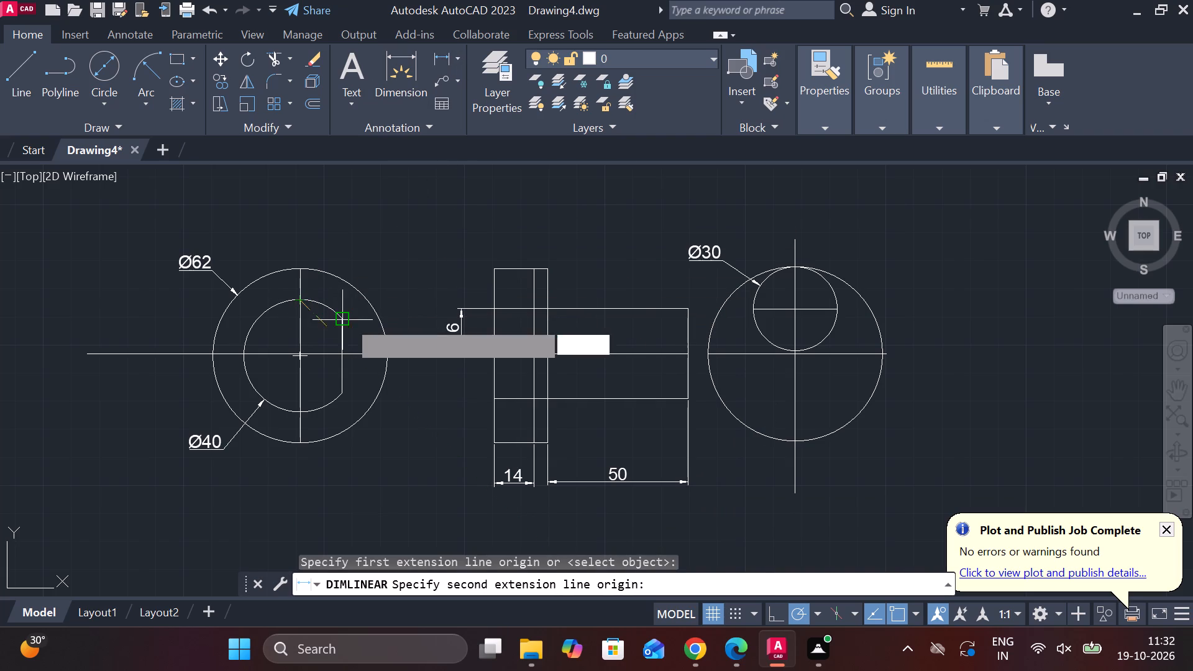
pyautogui.click(347, 320)
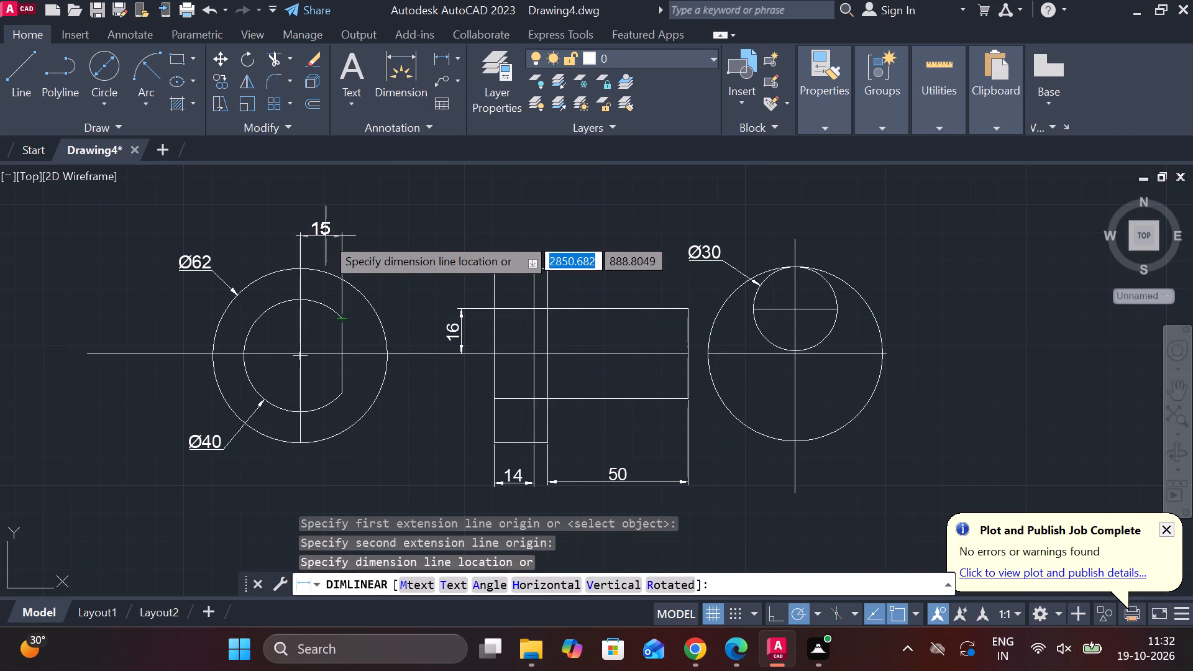
pyautogui.click(318, 234)
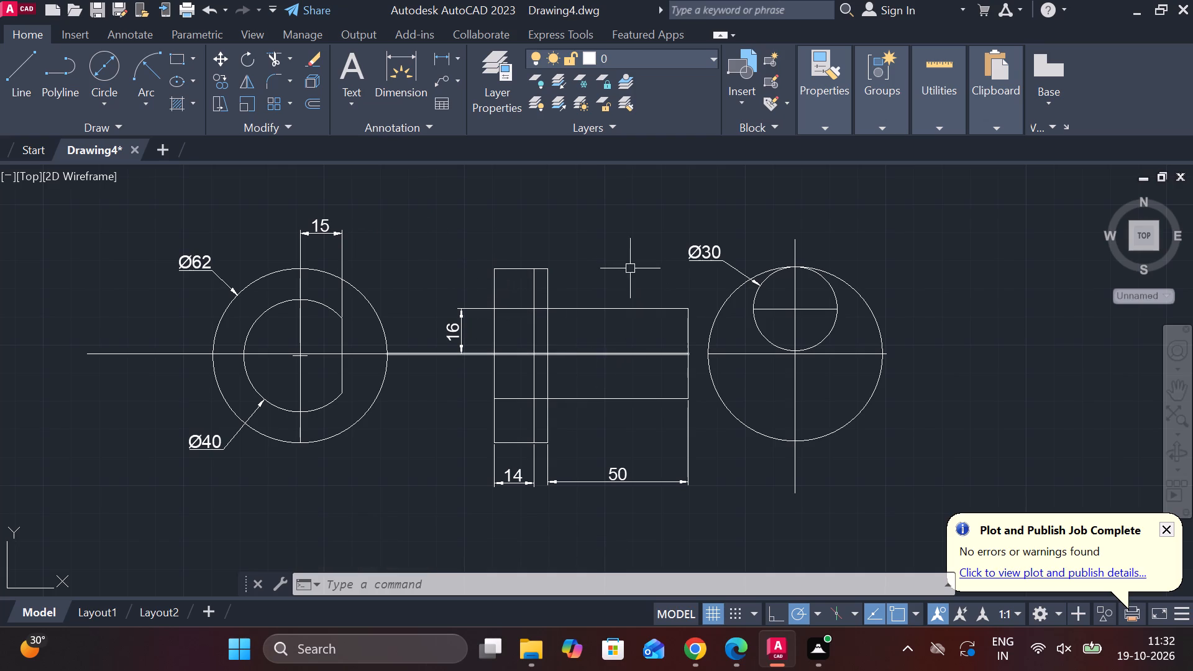
# Extend the end view's horizontal centreline towards the side view, up to the shaft's free end.
pyautogui.press('e')
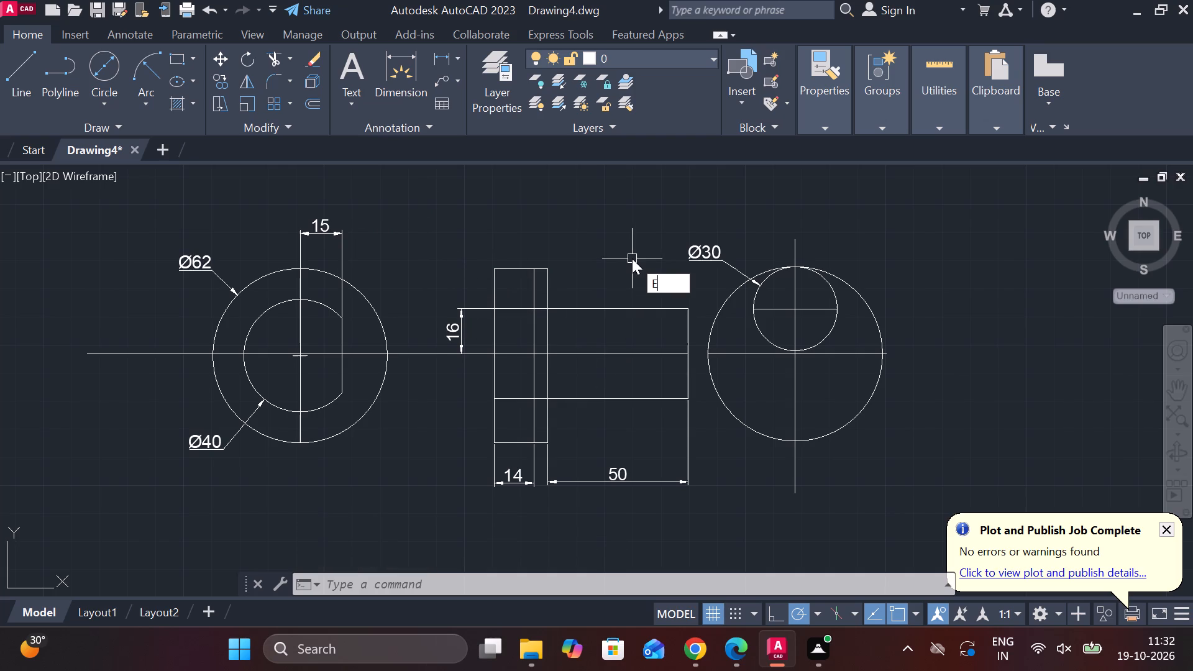
pyautogui.press('Escape')
pyautogui.write('EX')
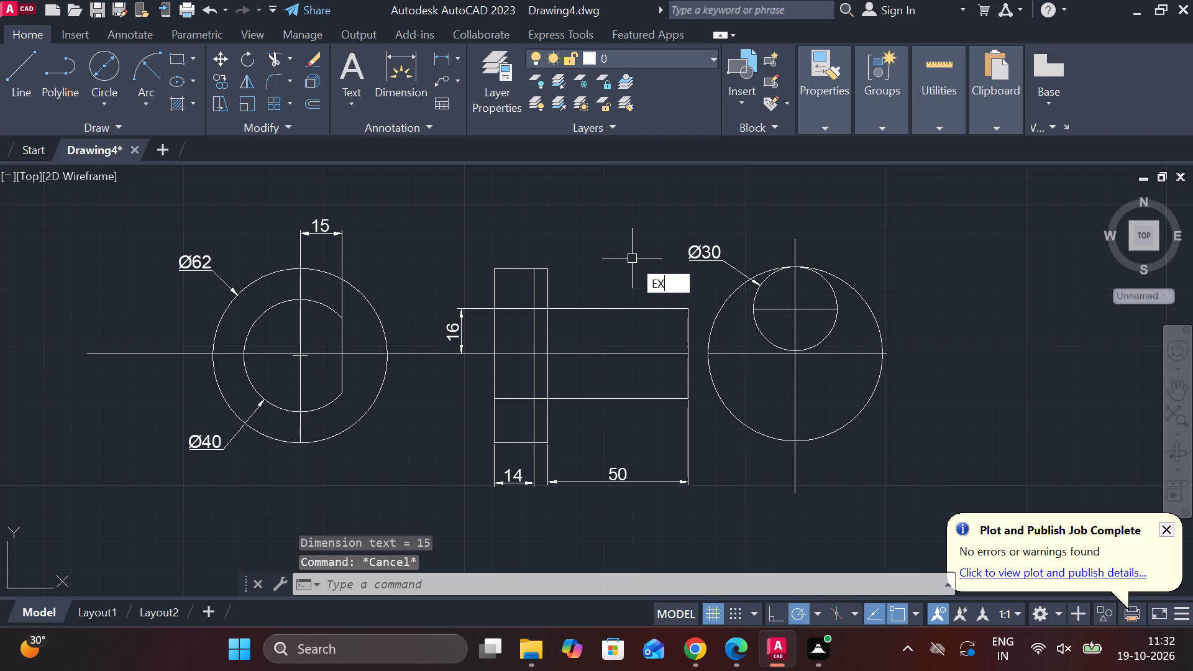
pyautogui.press('Return')
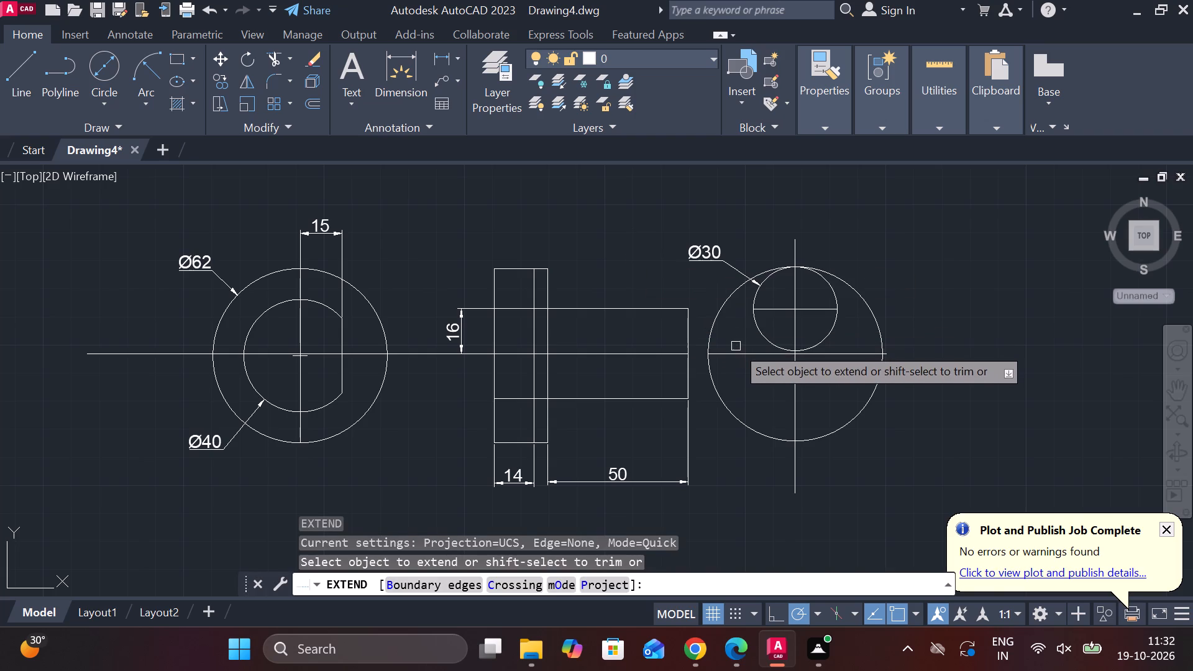
pyautogui.click(736, 354)
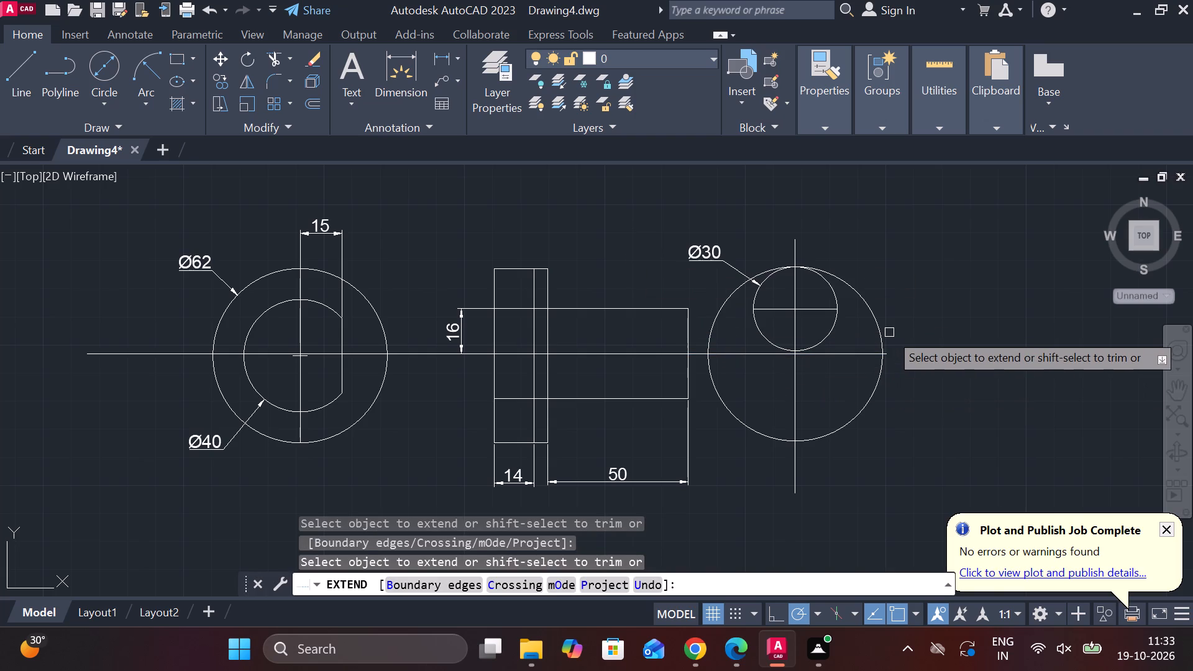
pyautogui.press('Escape')
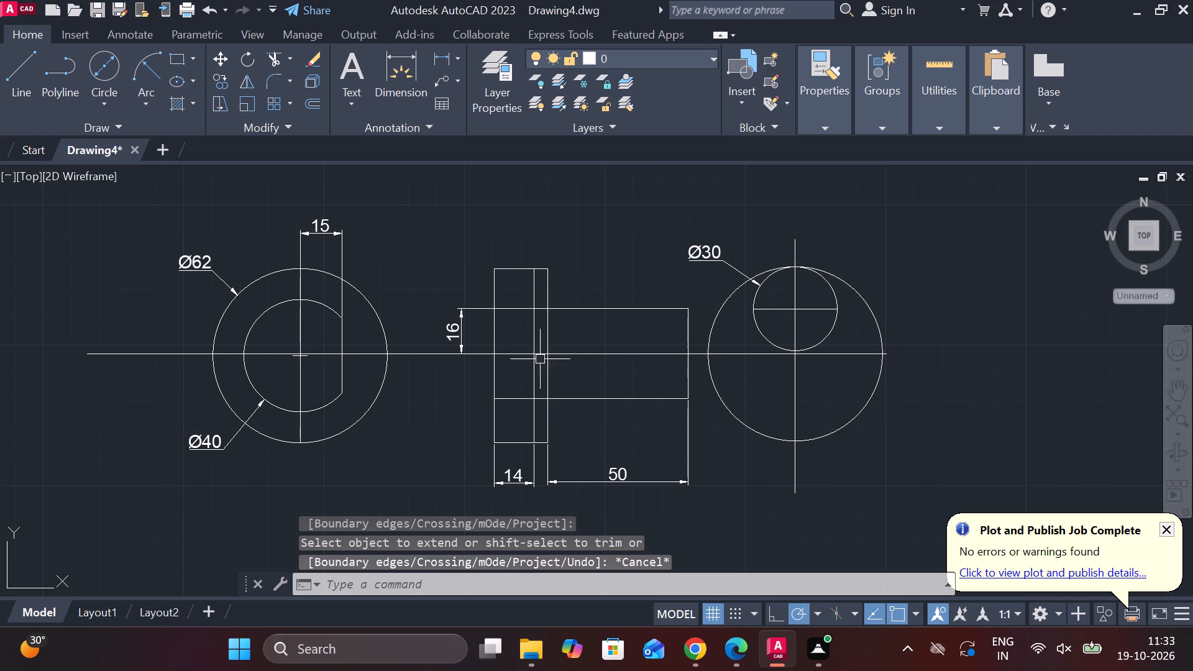
# Set the CENTER linetype on the horizontal centrelines of all views, both vertical centrelines and the small circle's horizontal line.
pyautogui.click(419, 355)
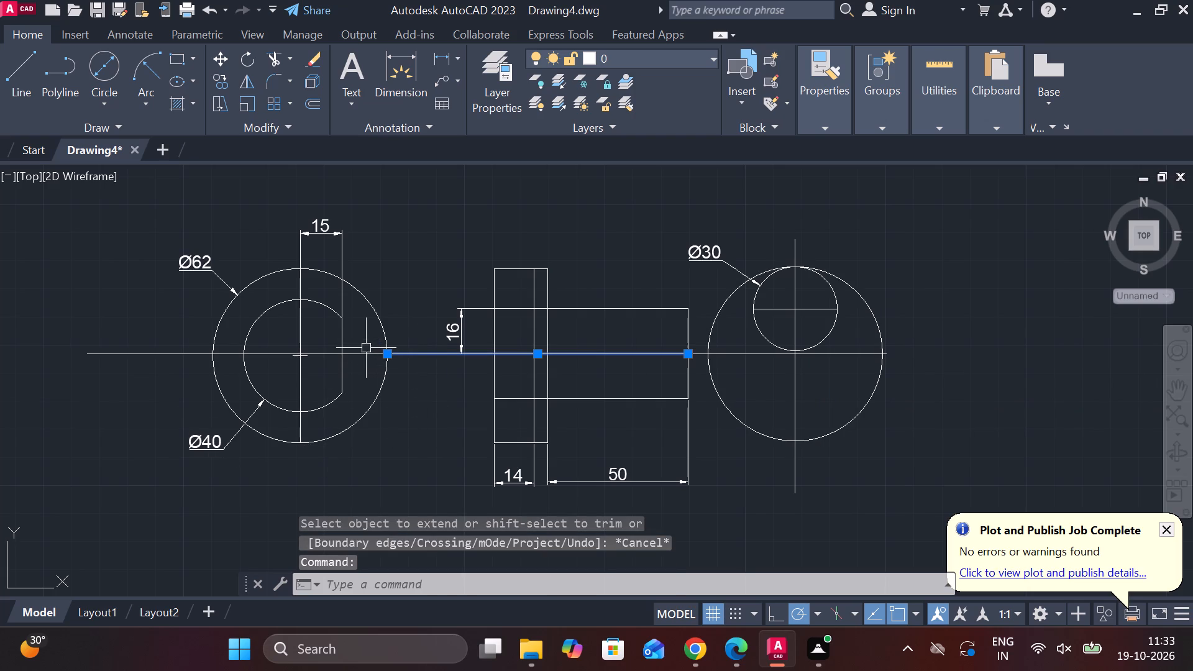
pyautogui.click(366, 348)
pyautogui.click(366, 357)
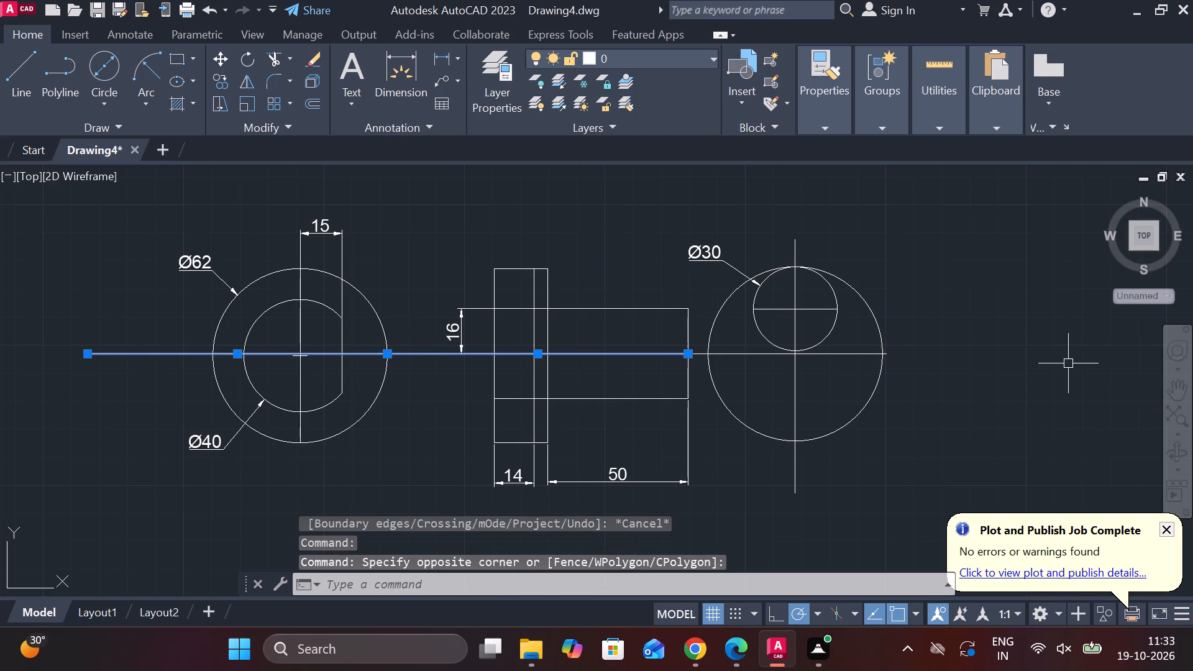
pyautogui.click(851, 355)
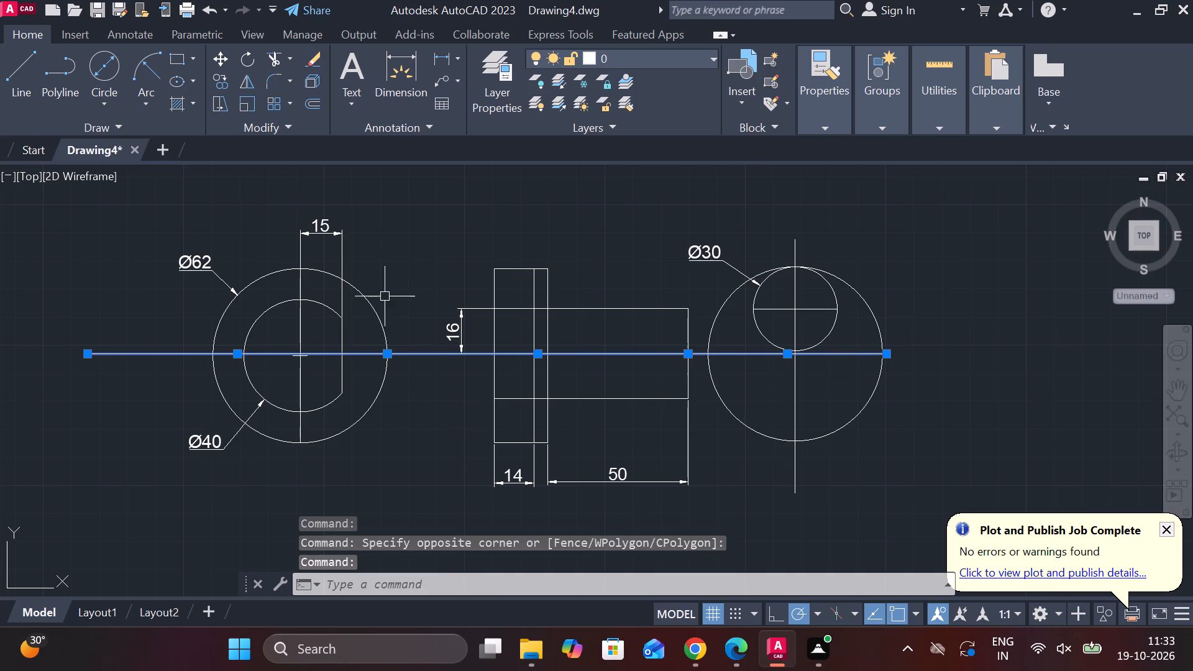
pyautogui.click(300, 328)
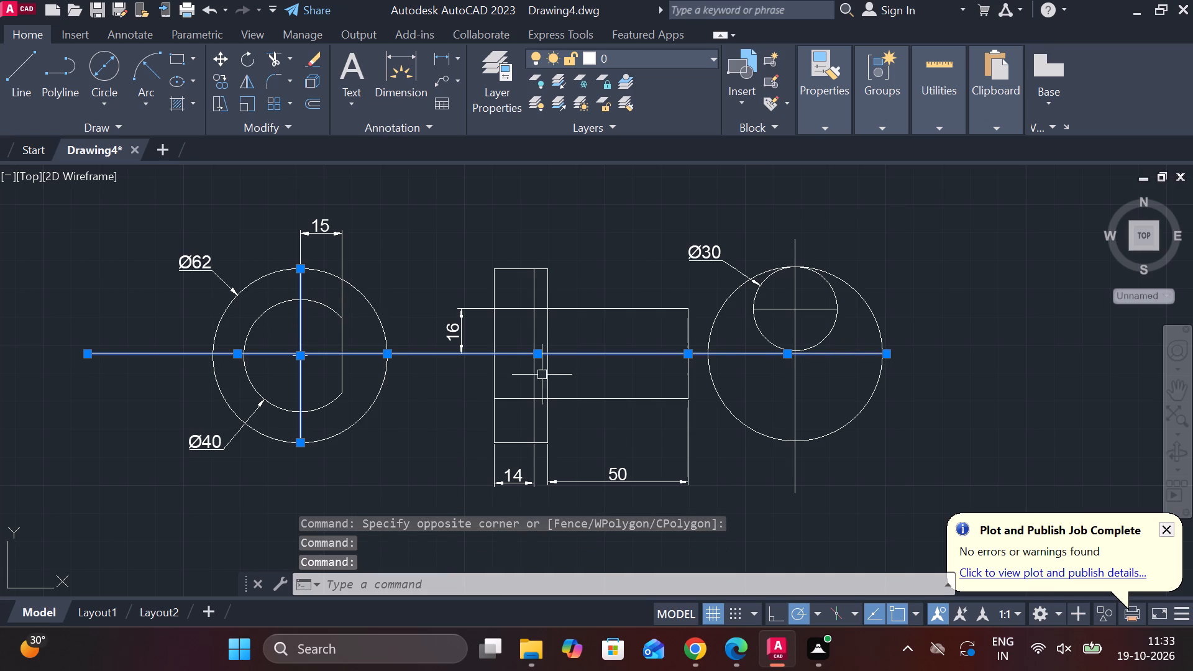
pyautogui.click(801, 406)
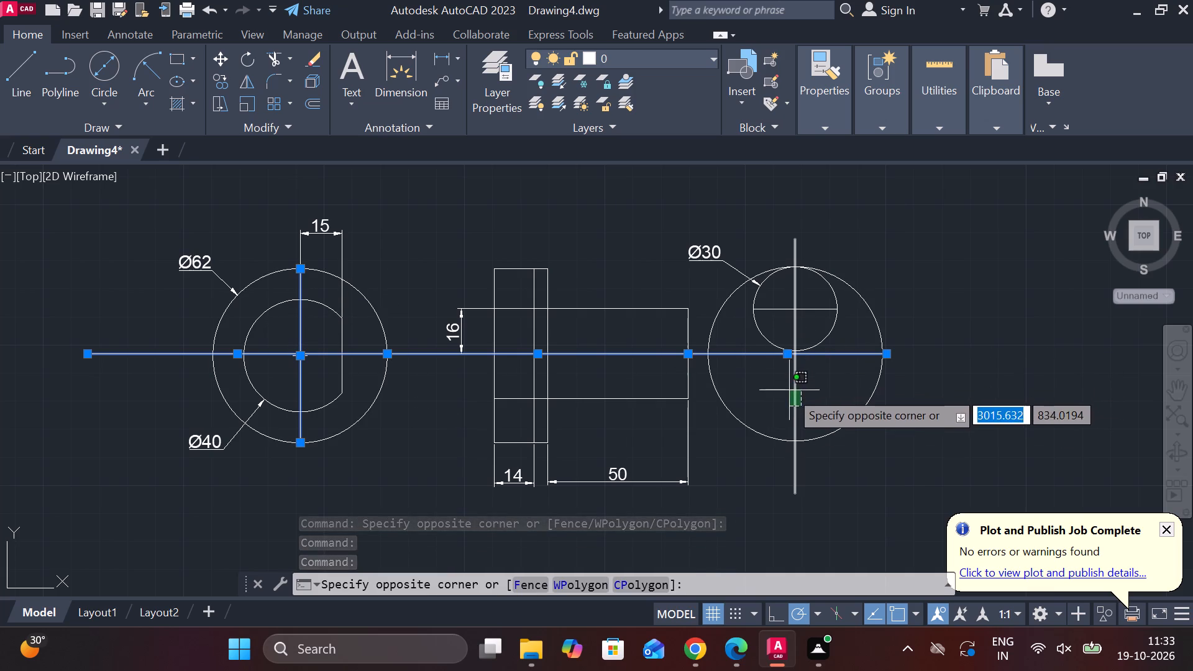
pyautogui.click(789, 390)
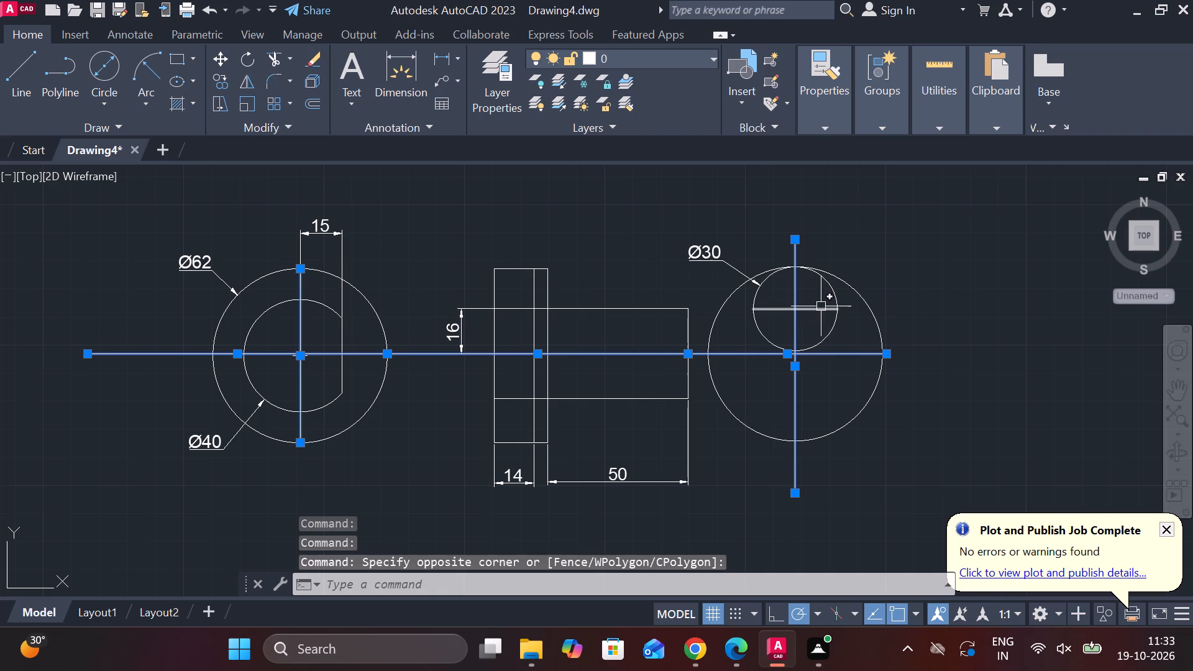
pyautogui.click(821, 306)
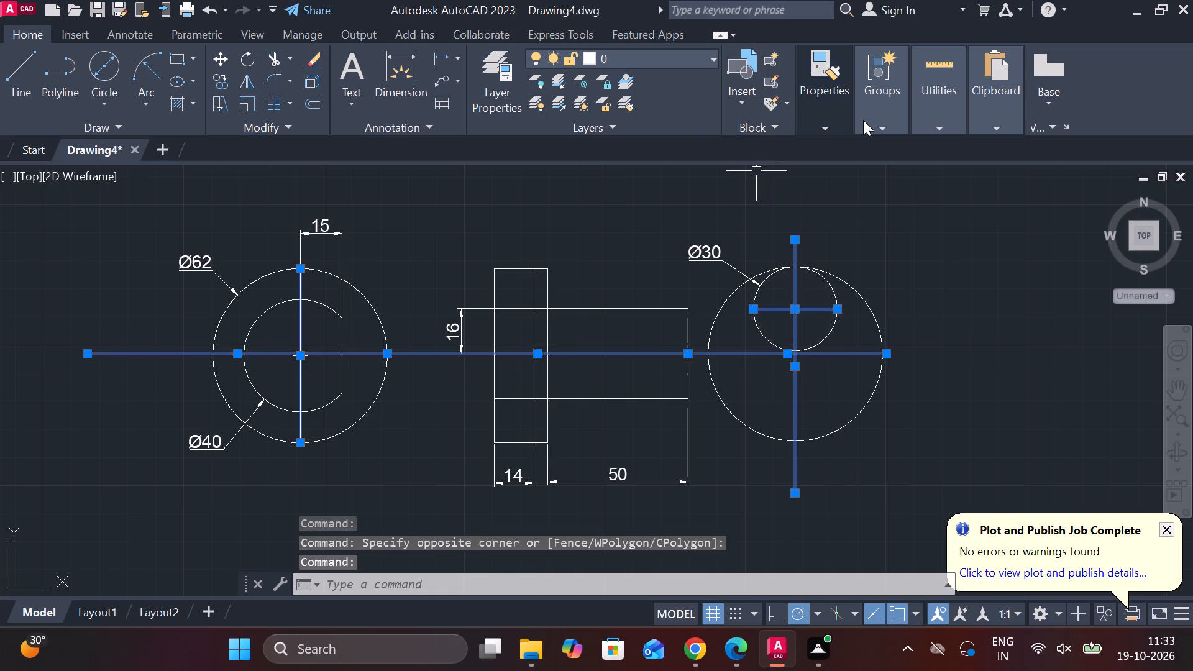
pyautogui.click(848, 127)
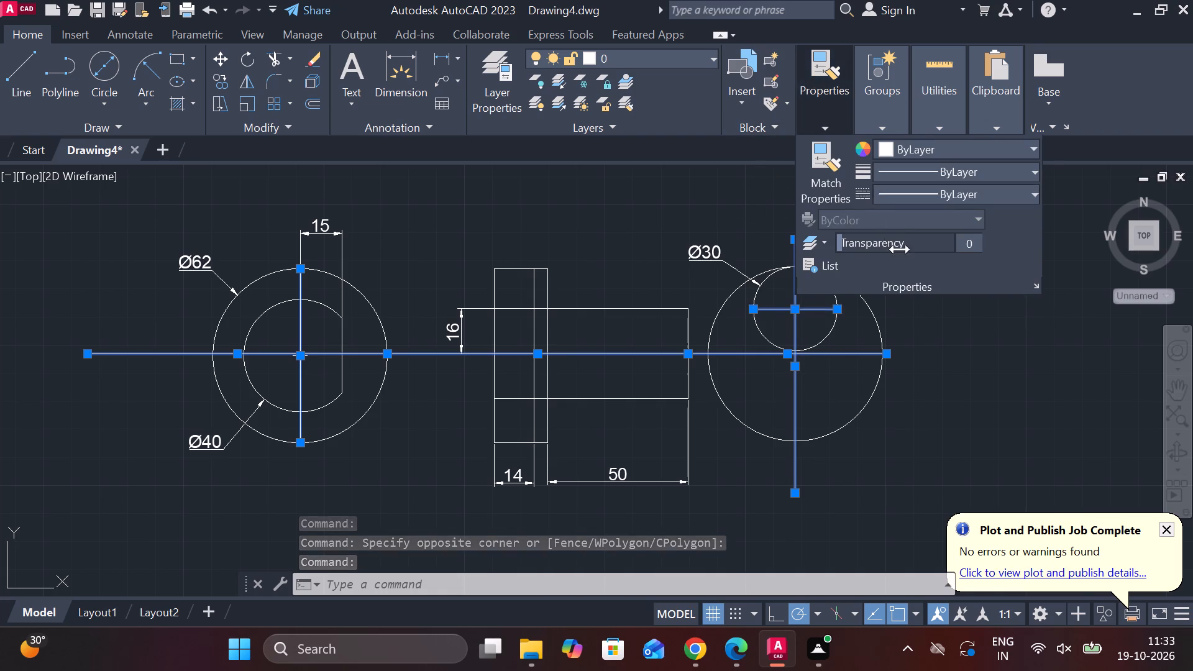
pyautogui.click(984, 195)
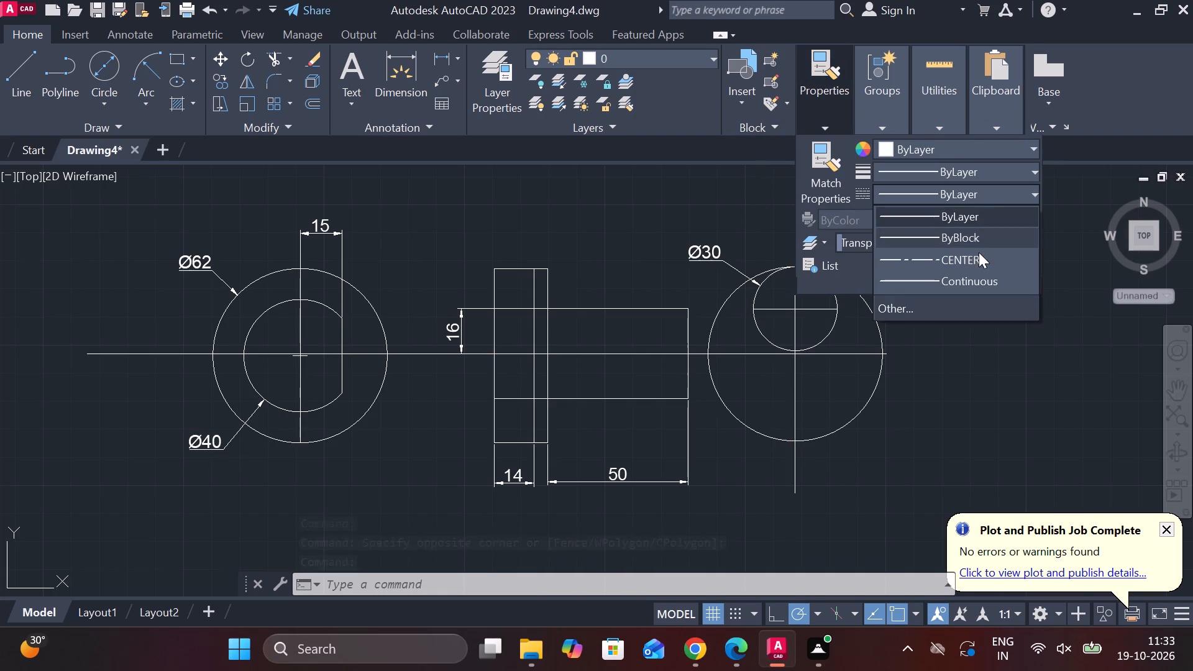
pyautogui.click(977, 257)
pyautogui.press('`')
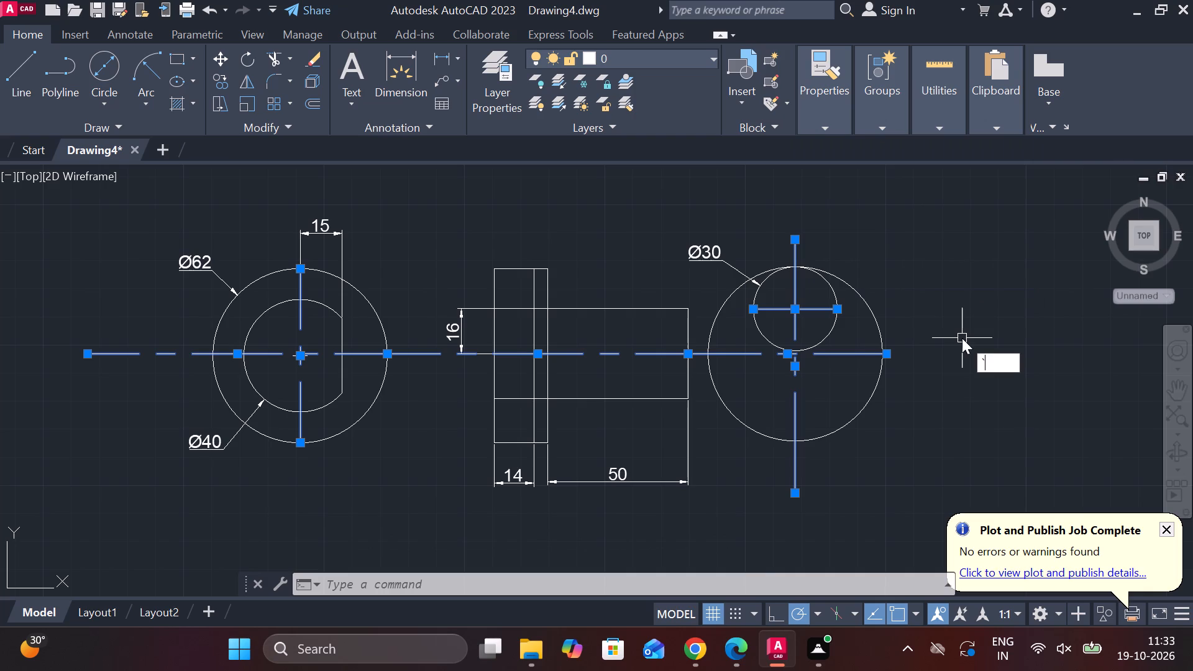
pyautogui.press('Escape')
pyautogui.press('Escape')
pyautogui.press('Escape')
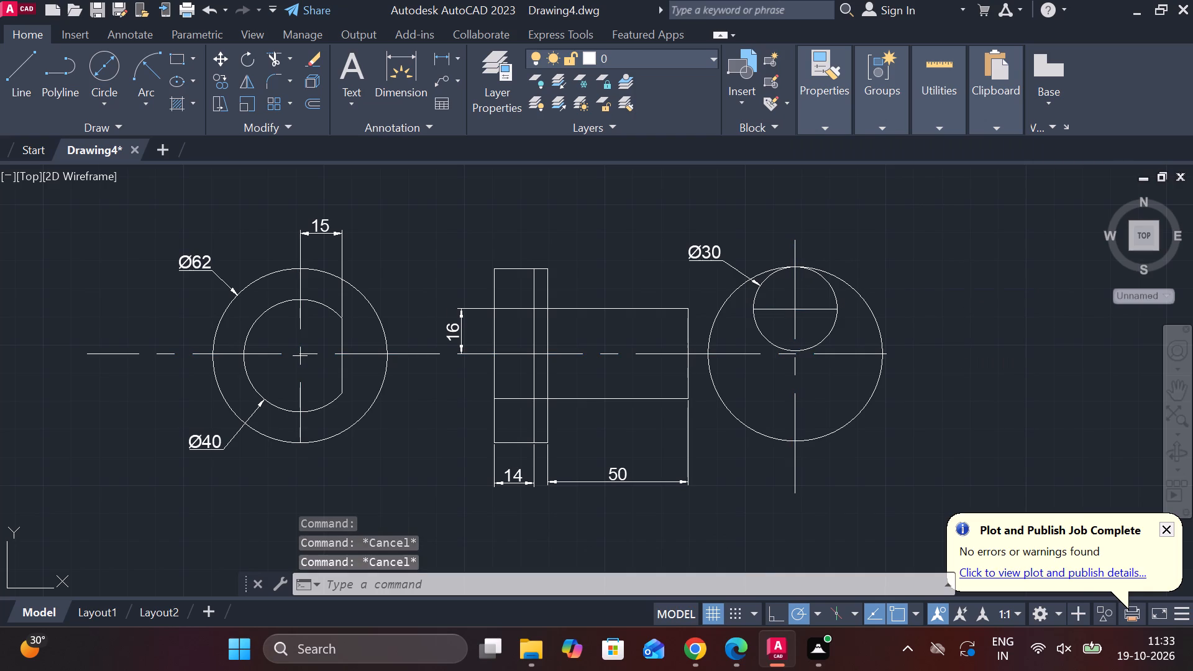
# Draw a closed rectangle 230 wide and 60 high with the Line tool in the empty area right of the end view.
pyautogui.scroll(-3, 742, 260)
pyautogui.scroll(-2, 880, 255)
pyautogui.scroll(3, 913, 235)
pyautogui.scroll(-3, 913, 235)
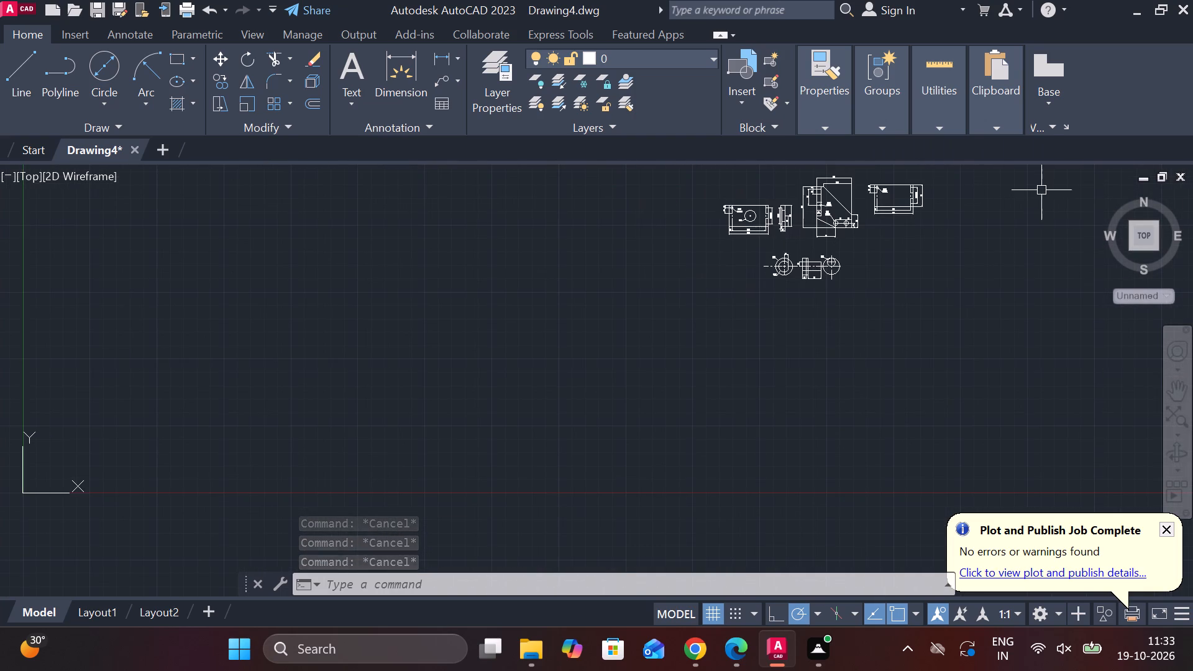
pyautogui.scroll(4, 995, 212)
pyautogui.scroll(-2, 995, 208)
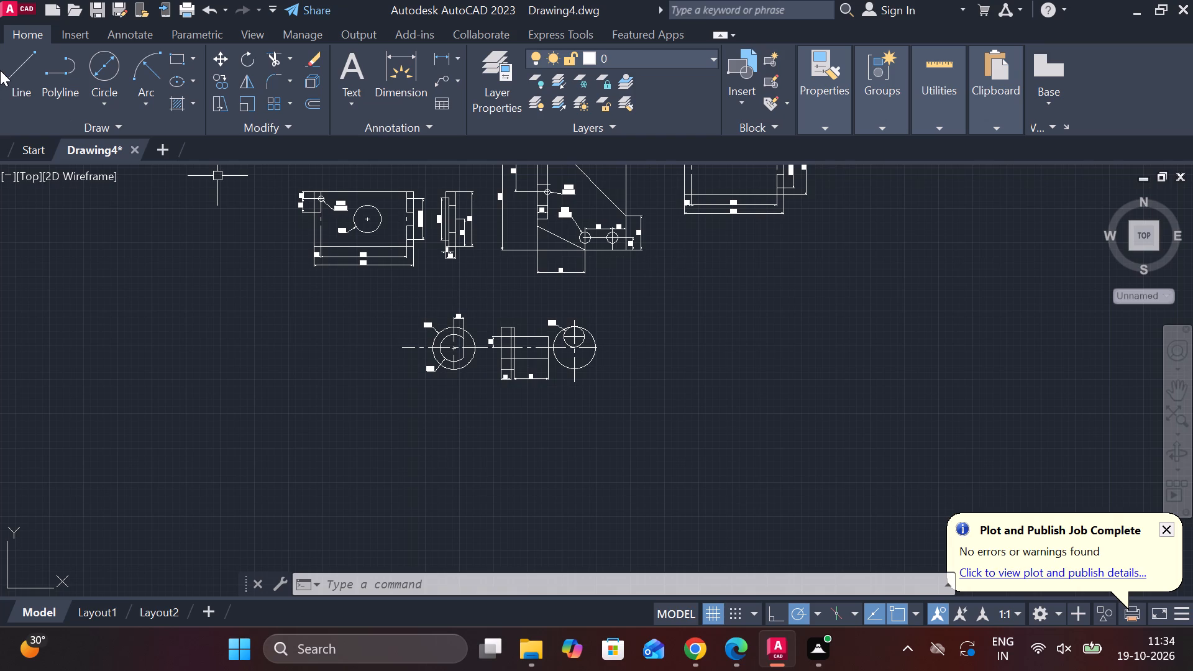
pyautogui.click(17, 69)
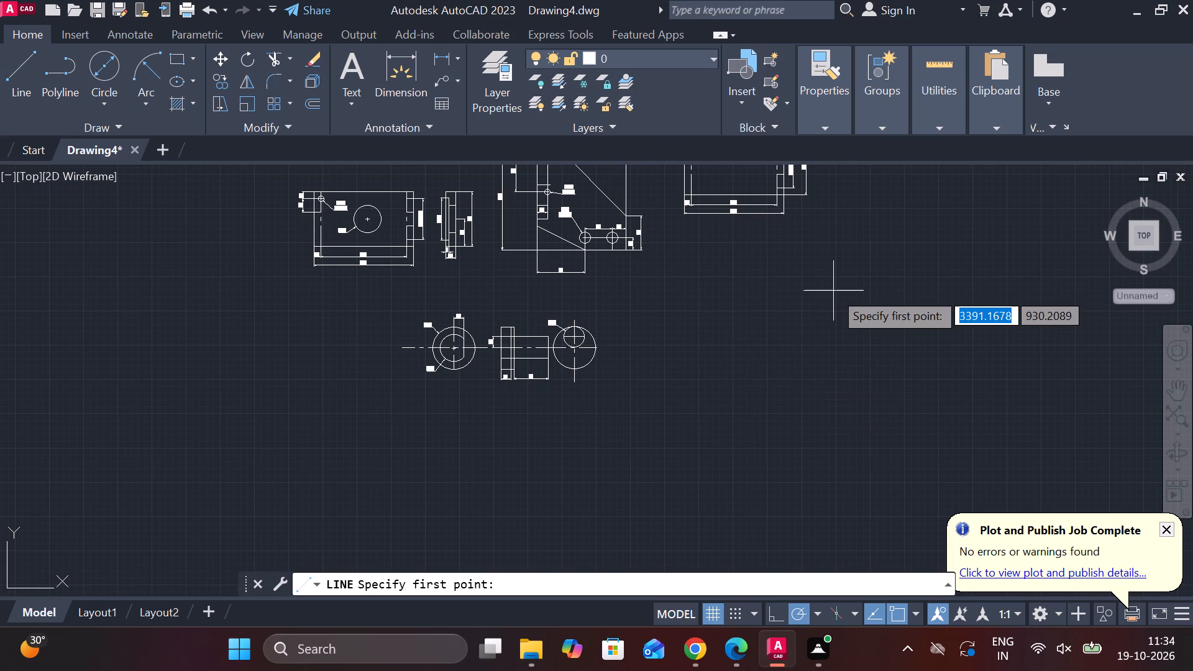
pyautogui.scroll(1, 833, 291)
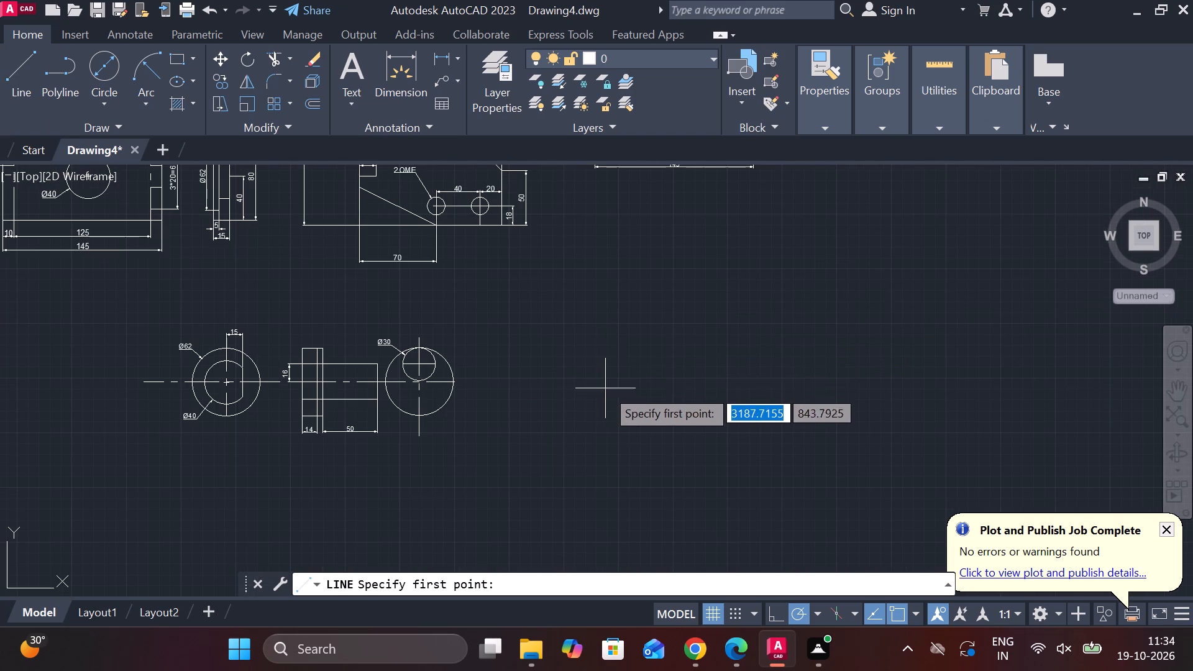
pyautogui.click(551, 383)
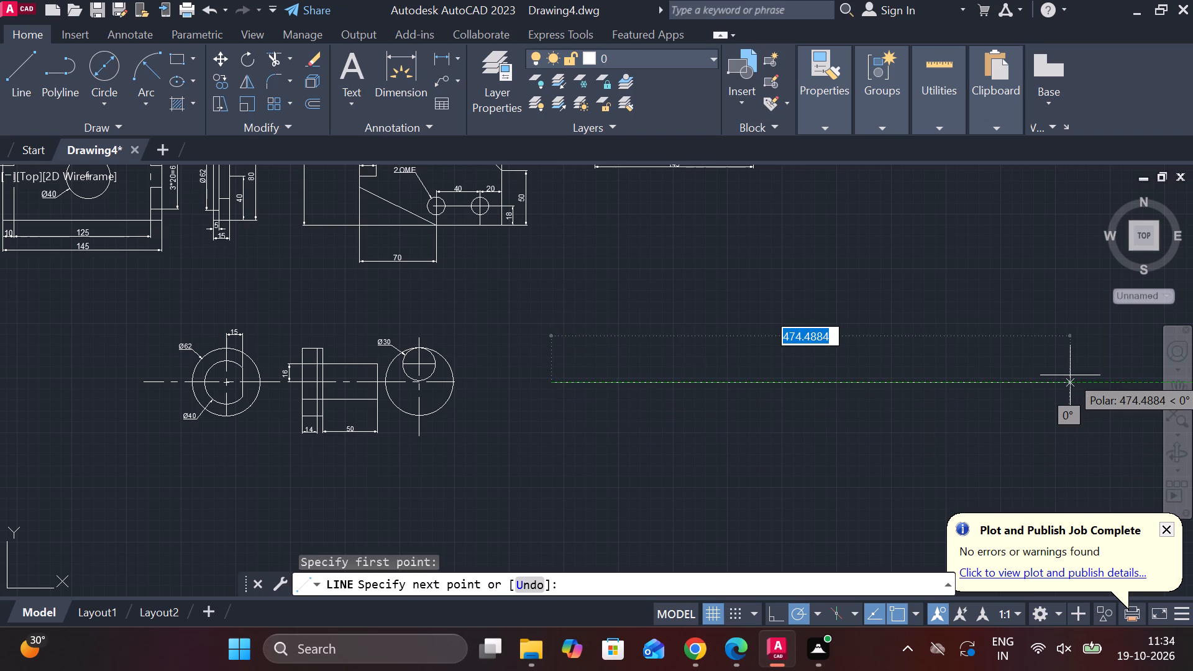
pyautogui.press('2')
pyautogui.press('2')
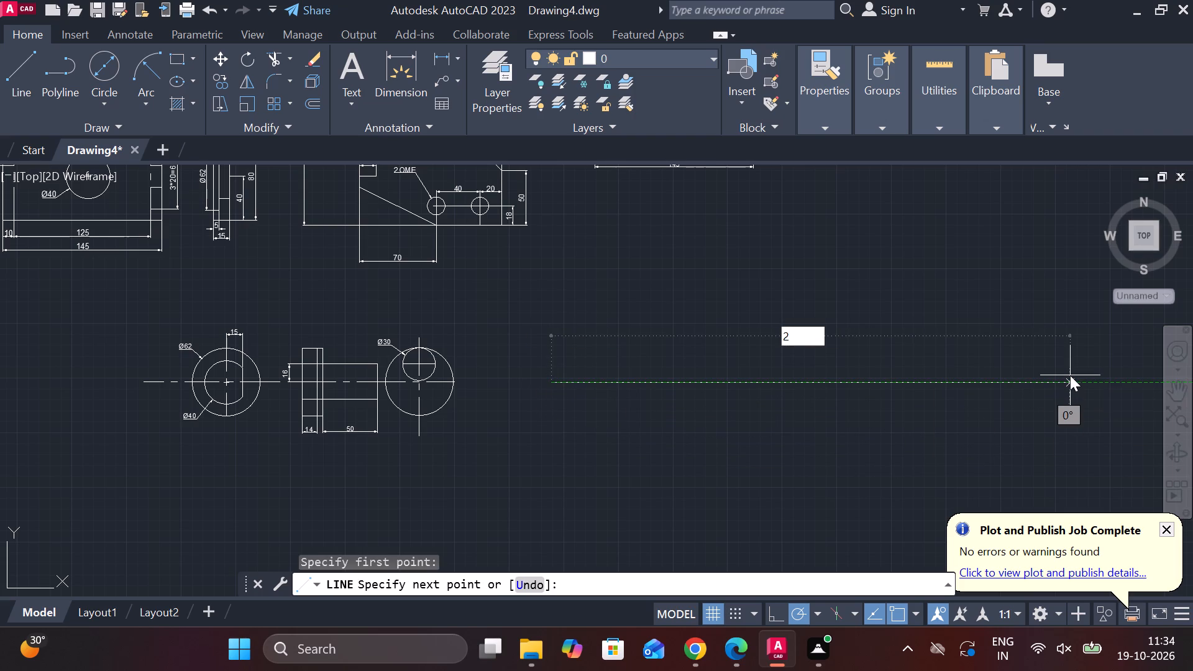
pyautogui.press('BackSpace')
pyautogui.press('4')
pyautogui.press('BackSpace')
pyautogui.press('3')
pyautogui.press('0')
pyautogui.press('Return')
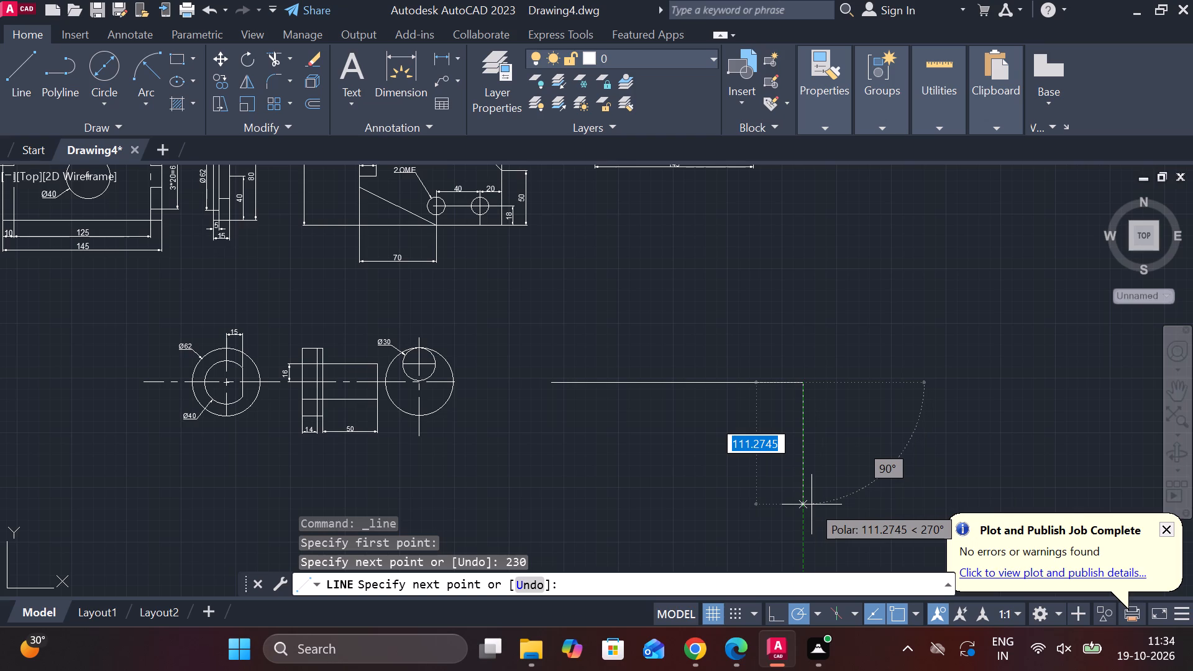
pyautogui.press('6')
pyautogui.press('0')
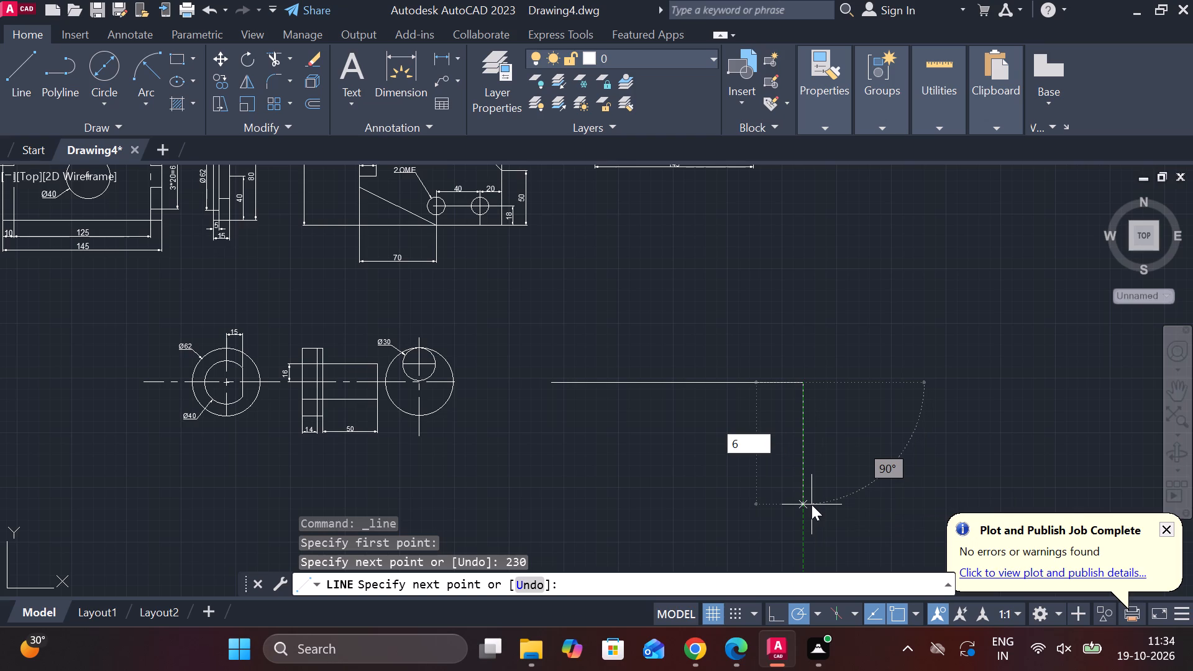
pyautogui.press('Return')
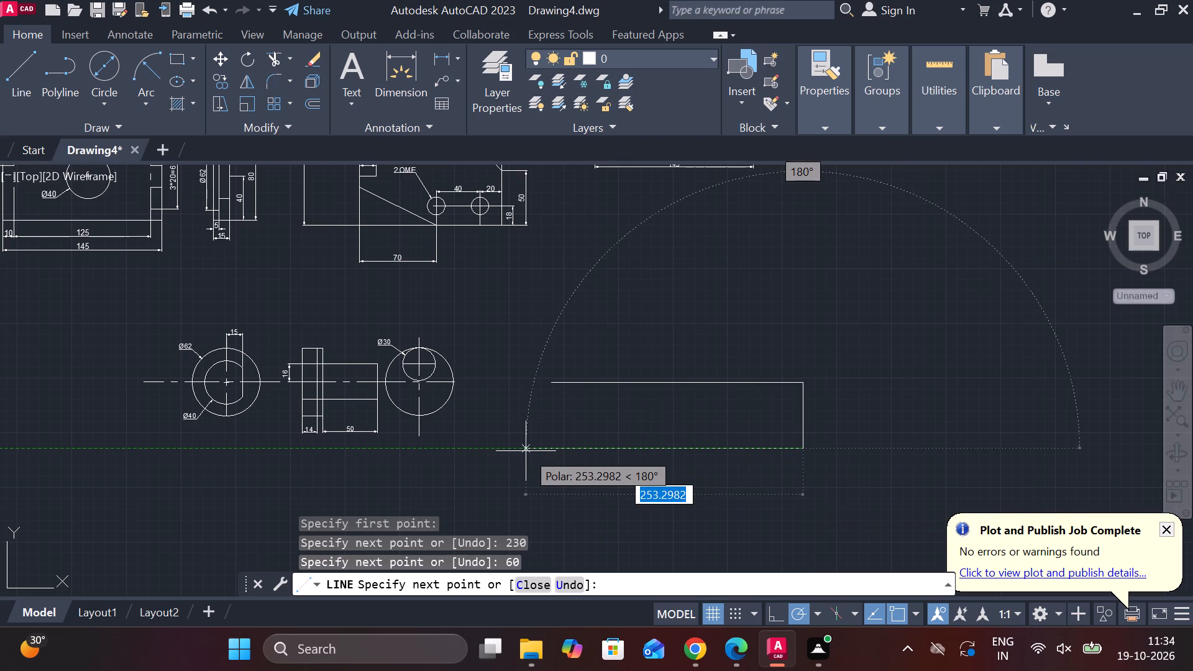
pyautogui.write('230')
pyautogui.press('Return')
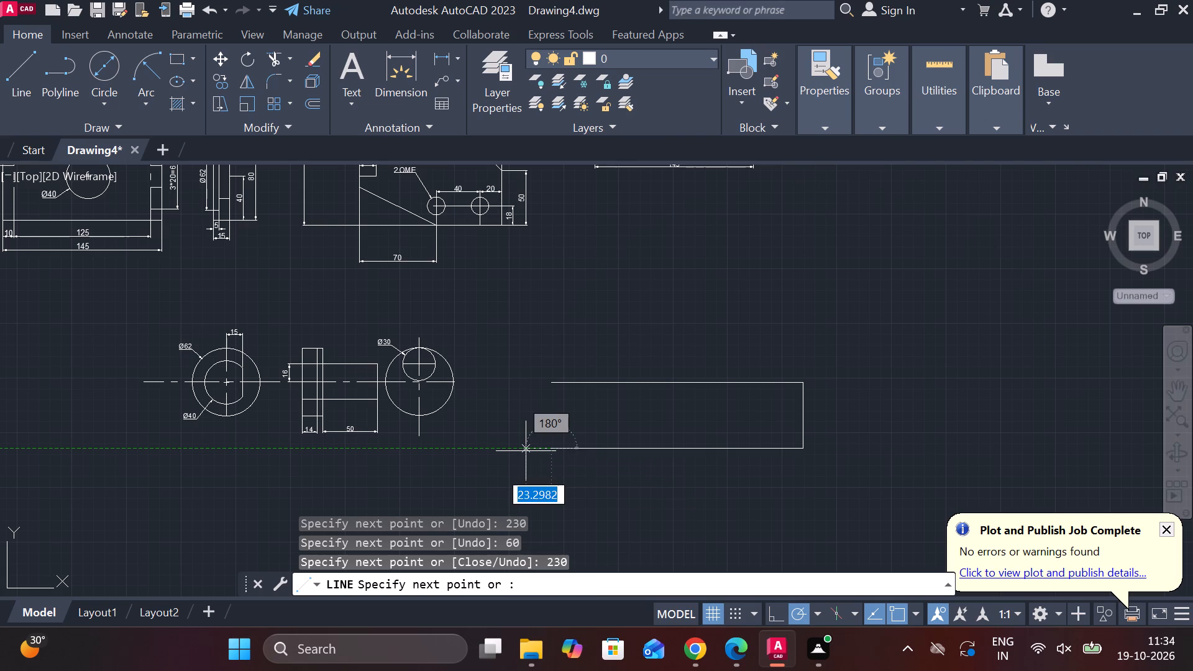
pyautogui.click(545, 381)
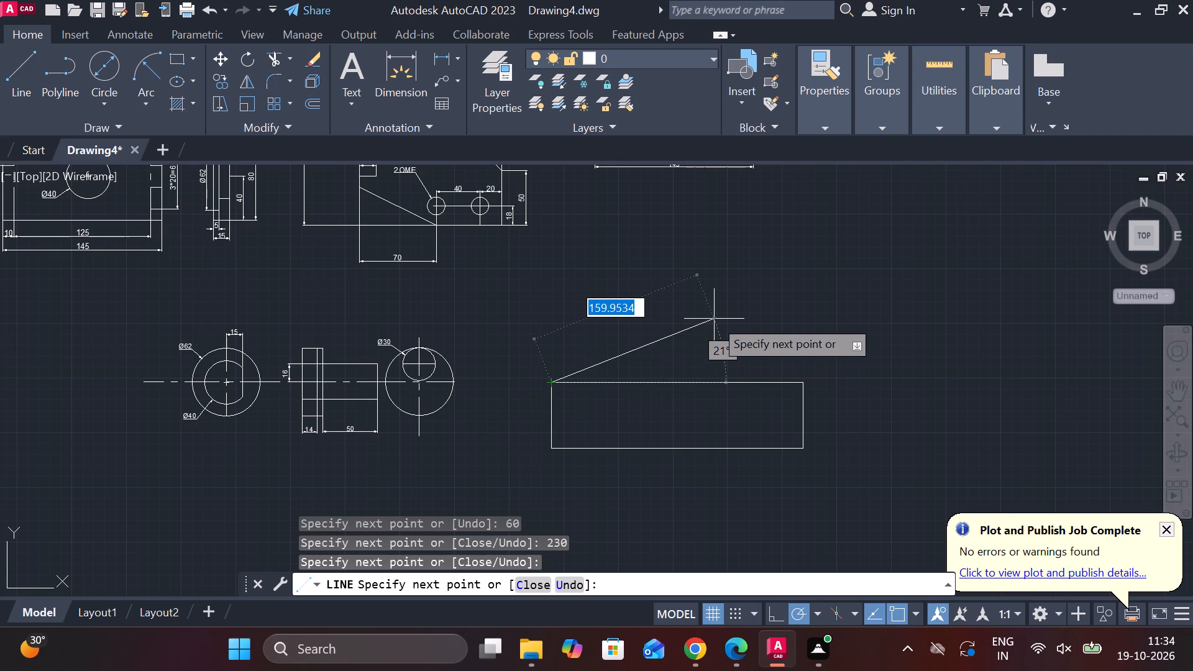
pyautogui.press('Escape')
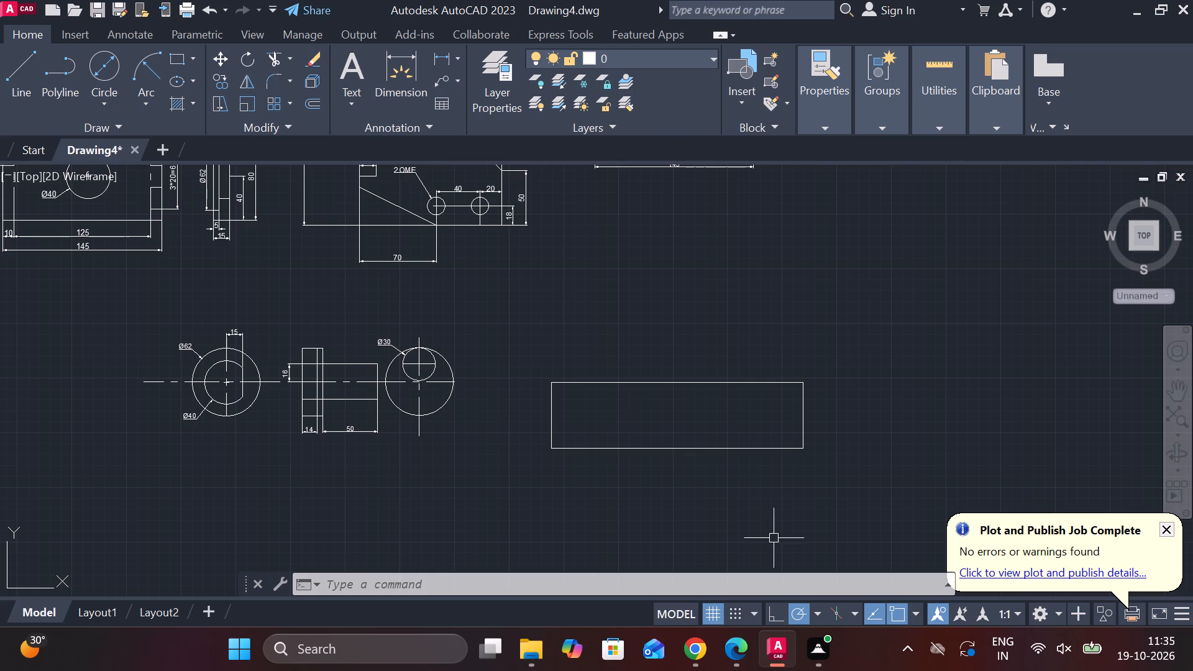
# Copy the 230 by 60 rectangle's left vertical edge horizontally into the rectangle at distances of 25 and 60.
pyautogui.click(549, 409)
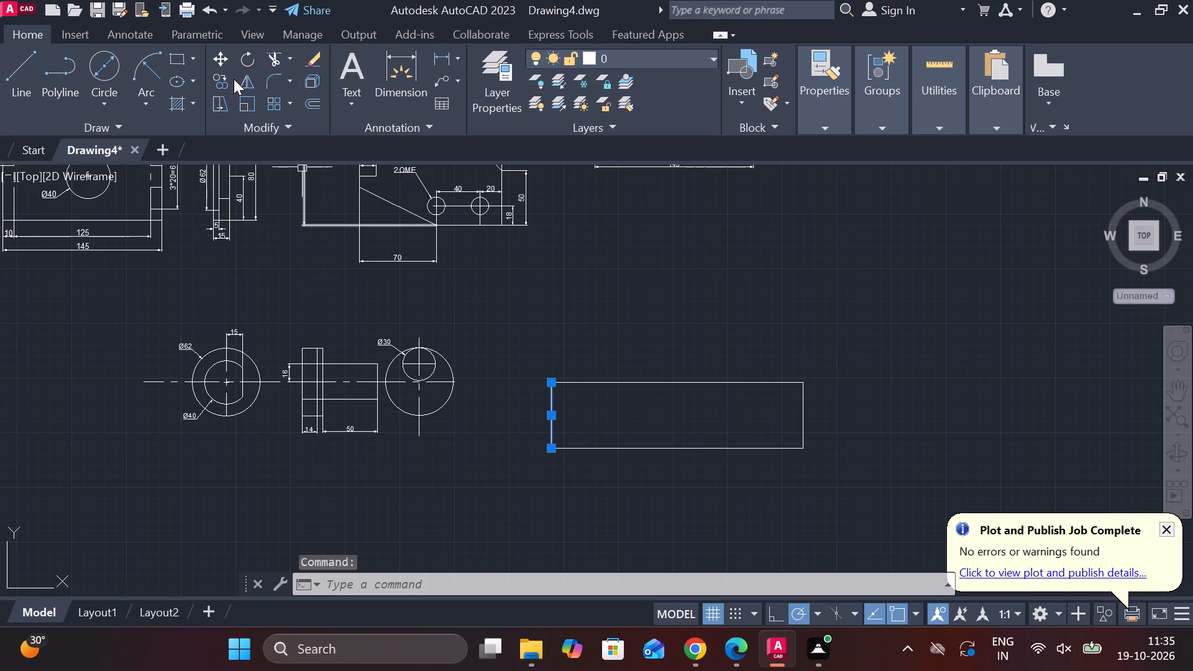
pyautogui.click(226, 76)
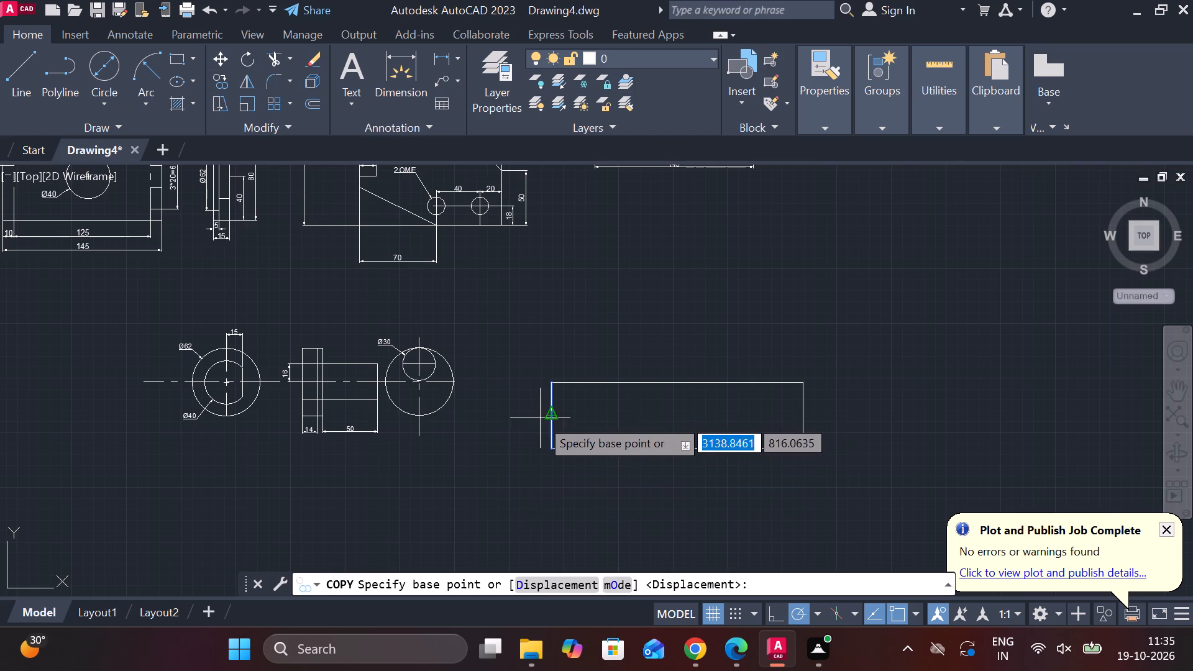
pyautogui.click(550, 416)
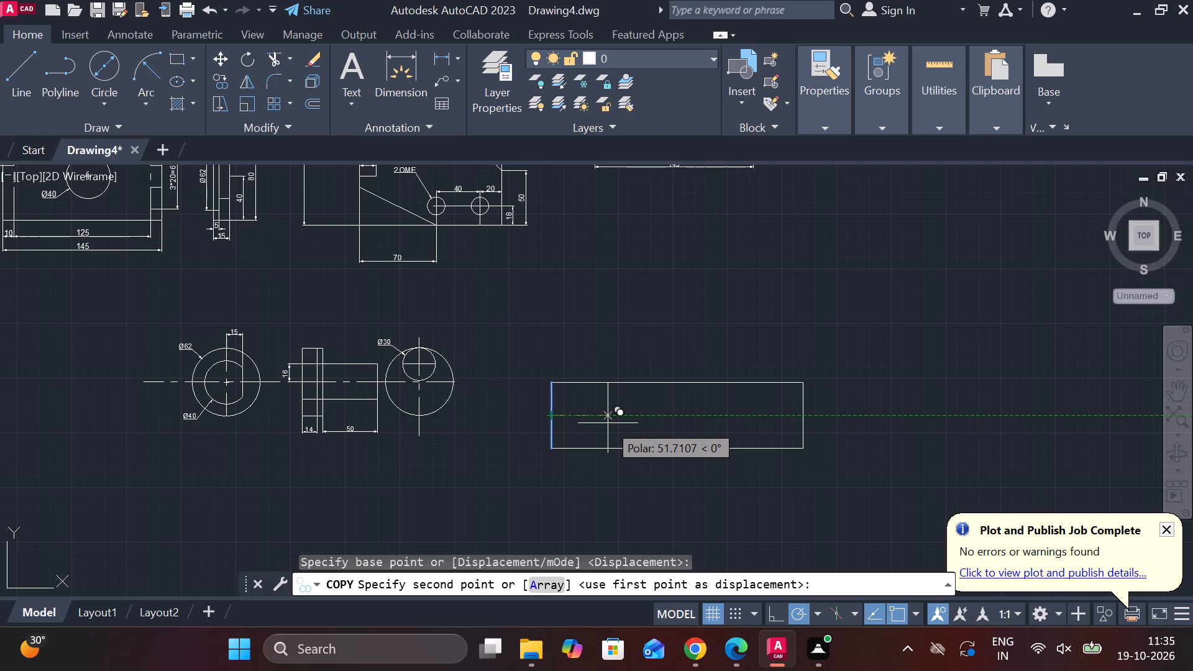
pyautogui.press('2')
pyautogui.press('5')
pyautogui.press('Return')
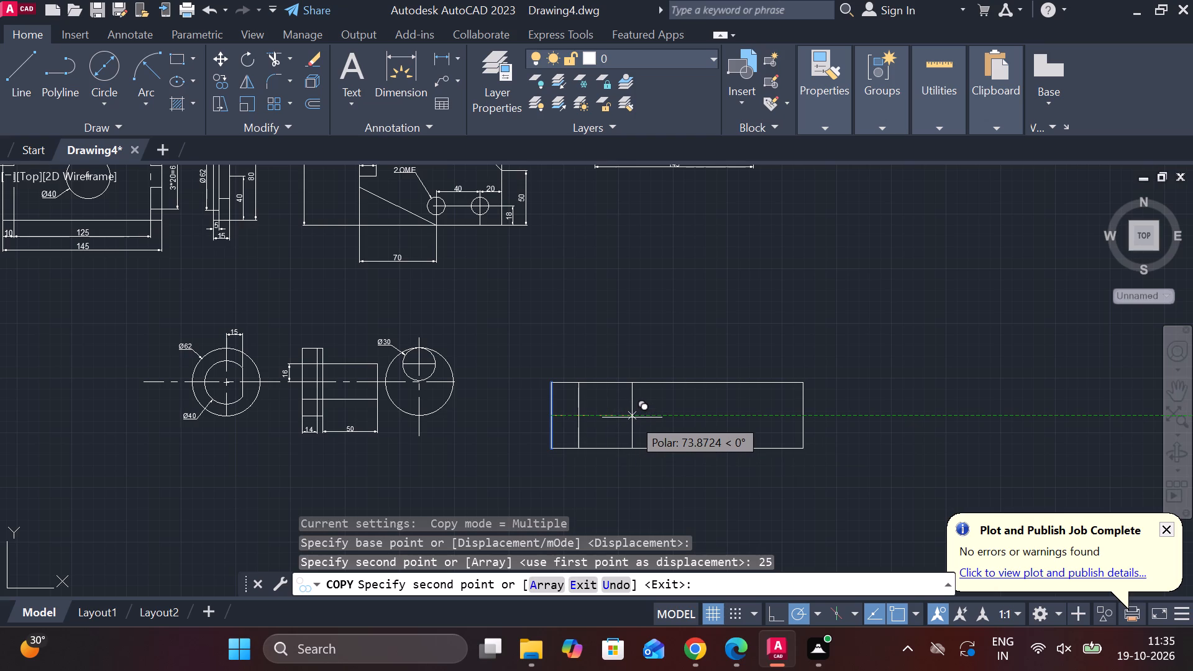
pyautogui.write('60')
pyautogui.hotkey('shift', 'Return')
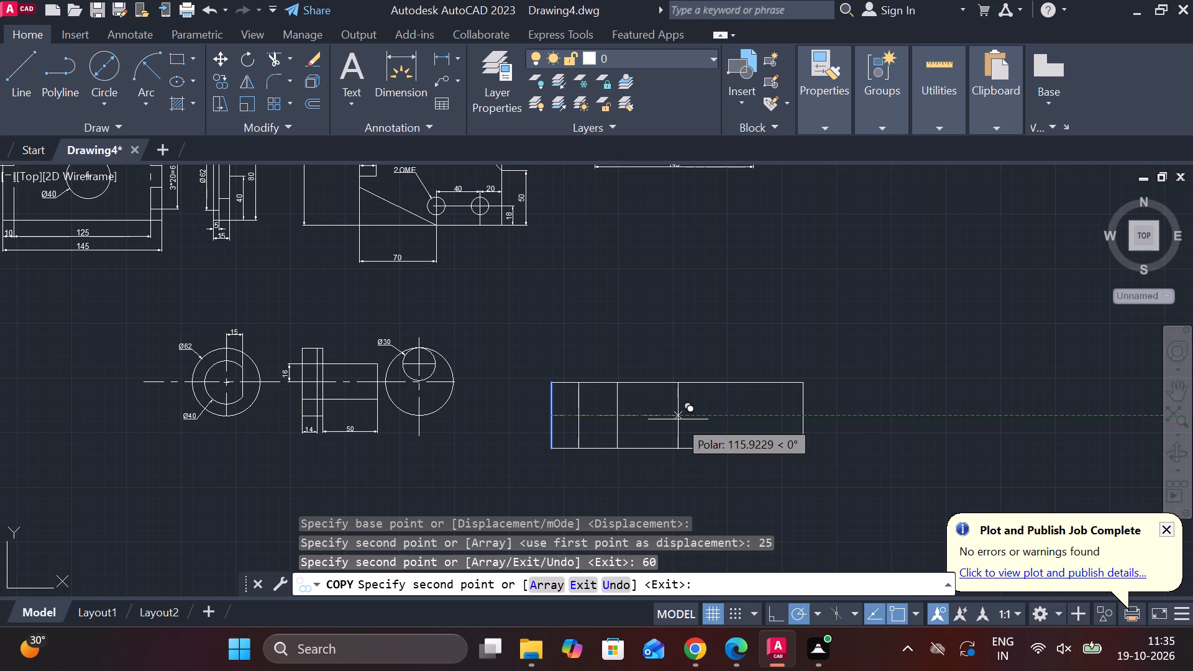
pyautogui.press('Escape')
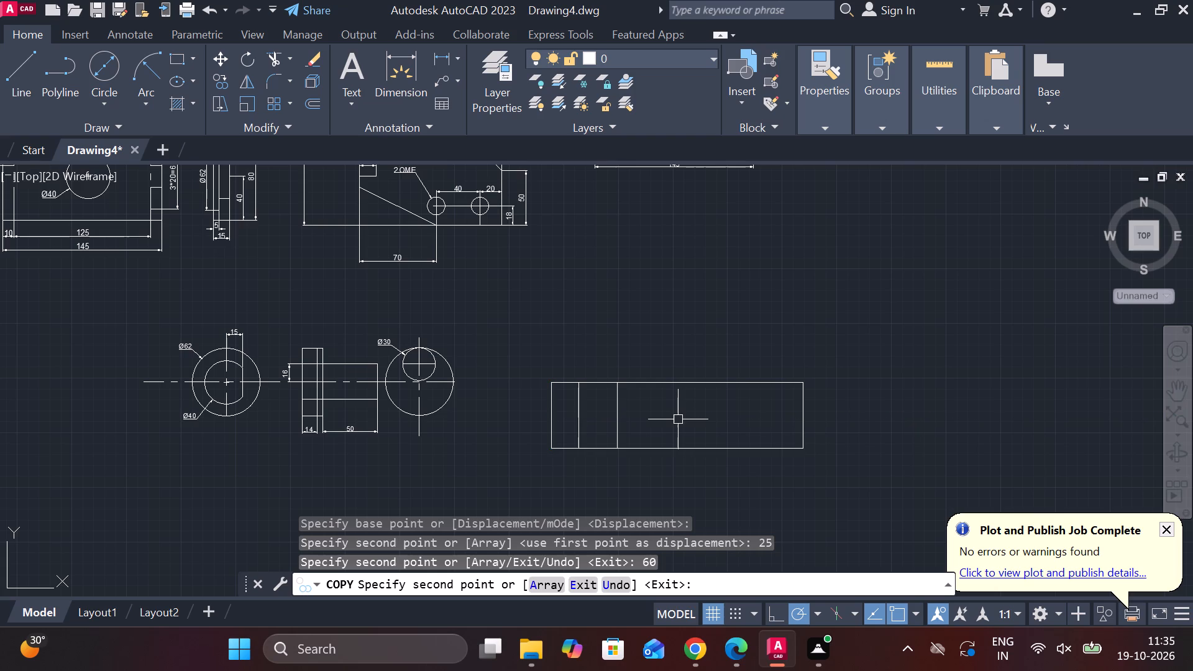
# Copy the vertical line 25 from the rectangle's left edge 105 to the right.
pyautogui.click(580, 418)
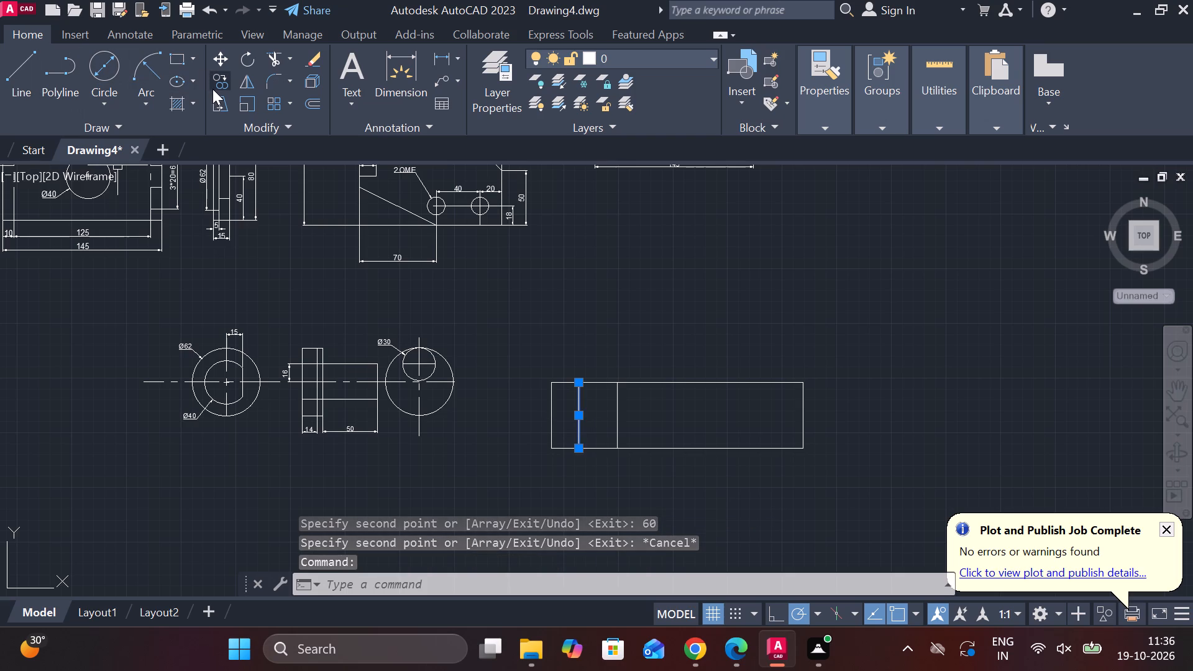
pyautogui.click(223, 73)
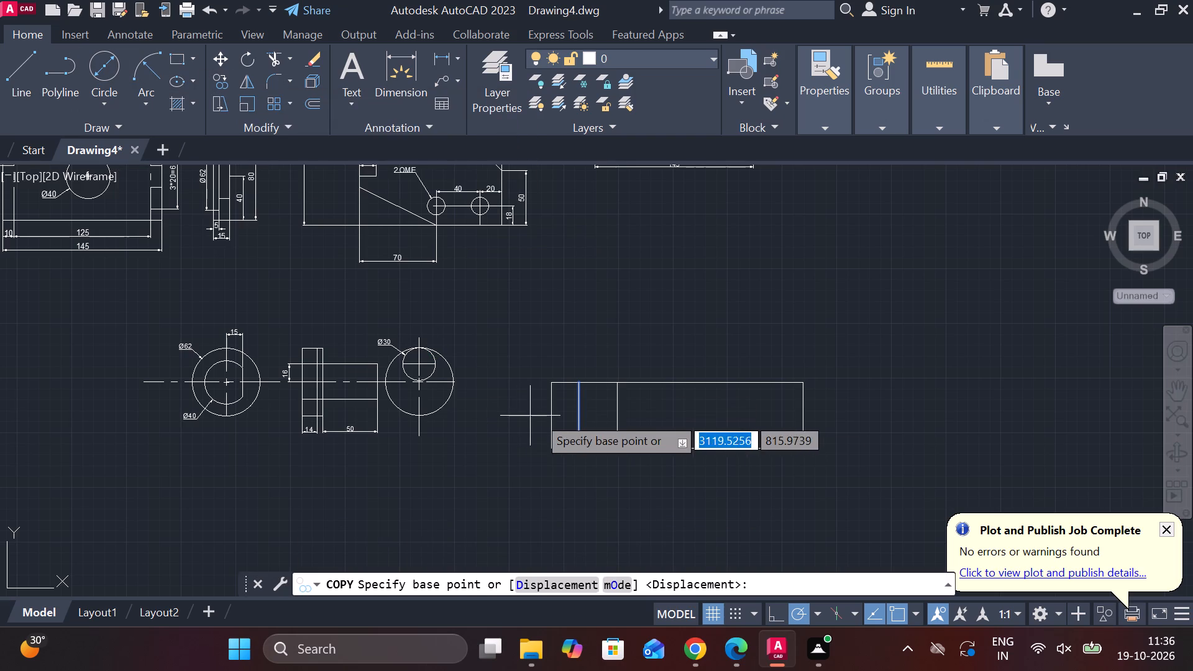
pyautogui.click(575, 416)
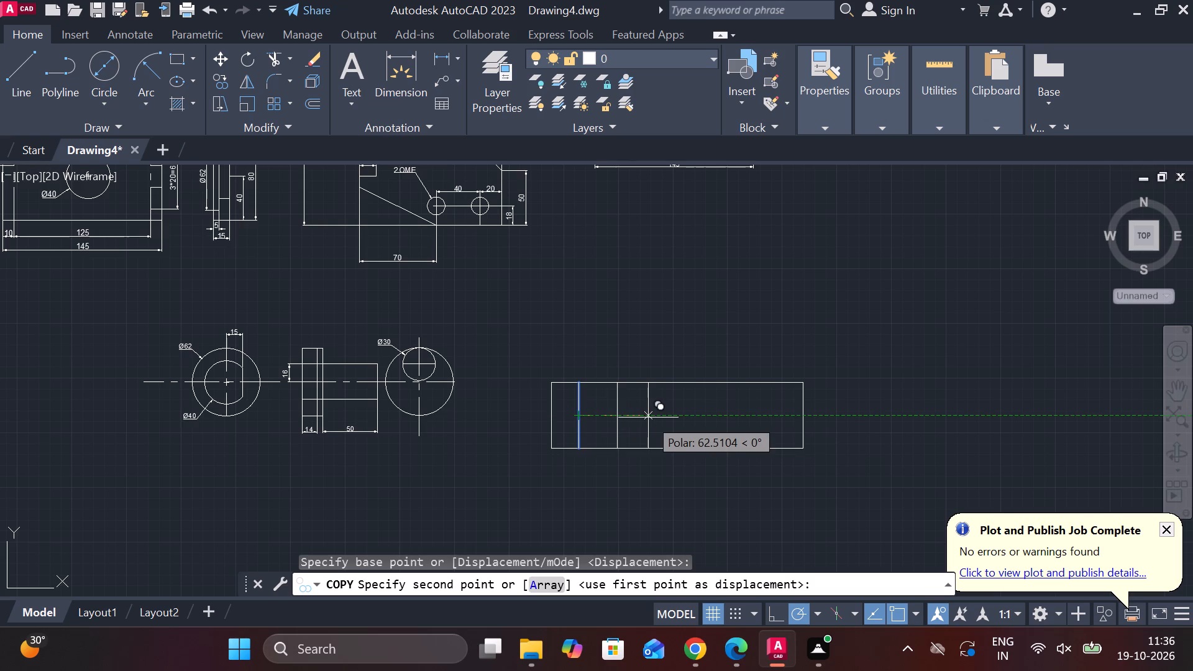
pyautogui.press('1')
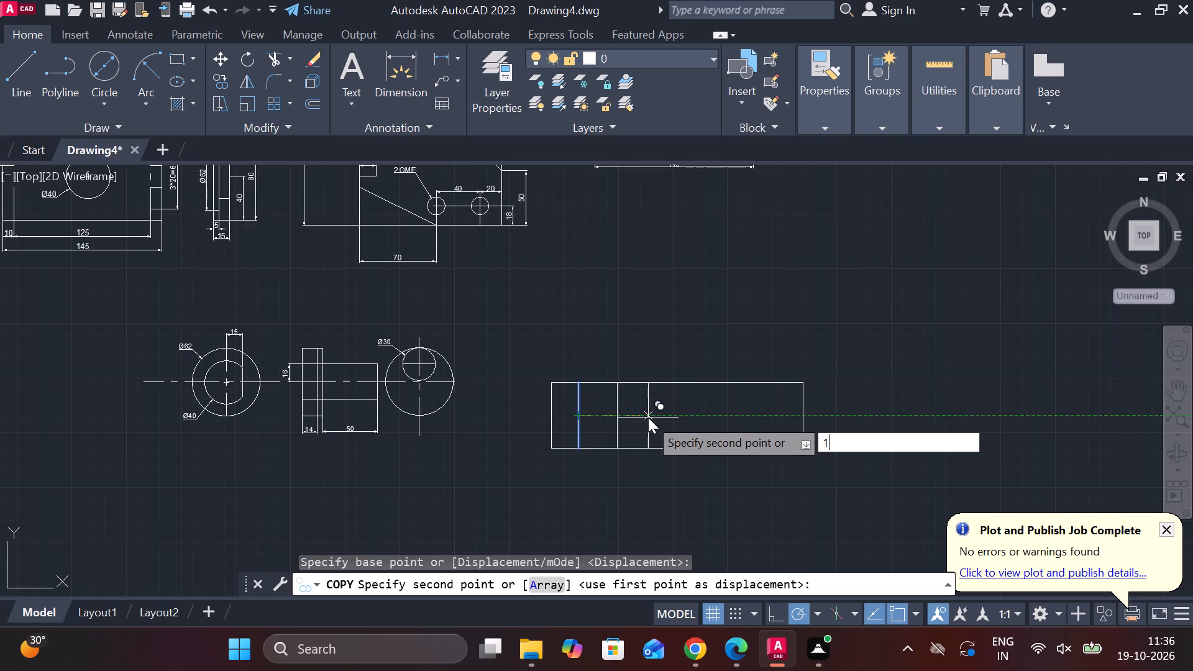
pyautogui.write('05')
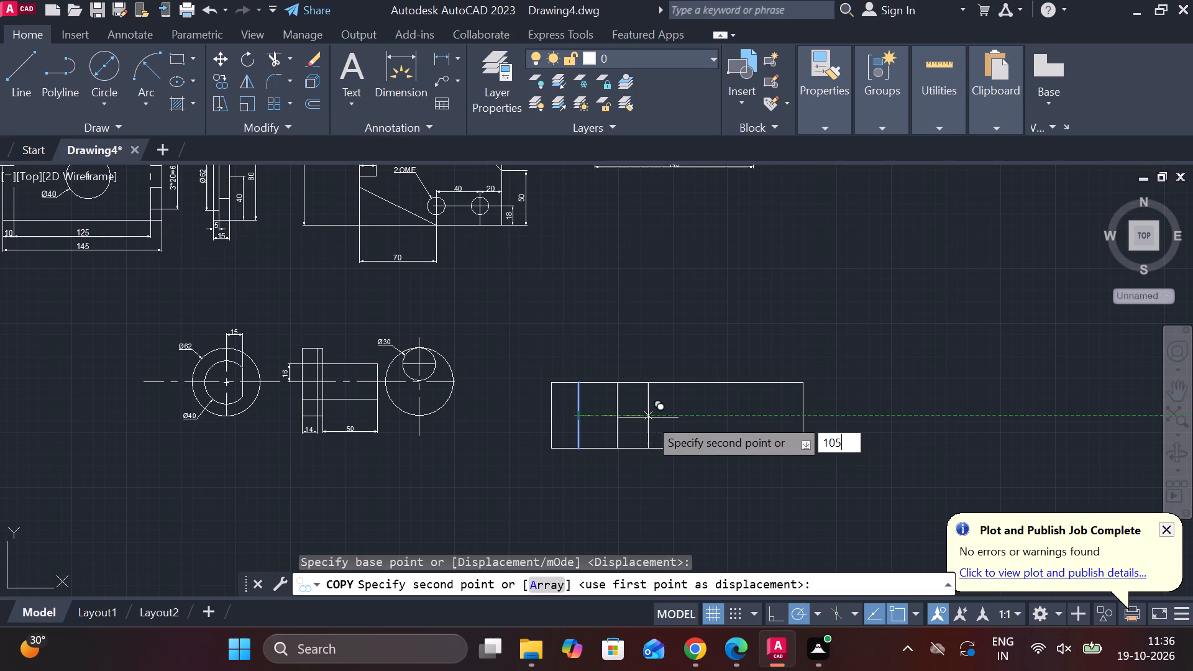
pyautogui.press('Return')
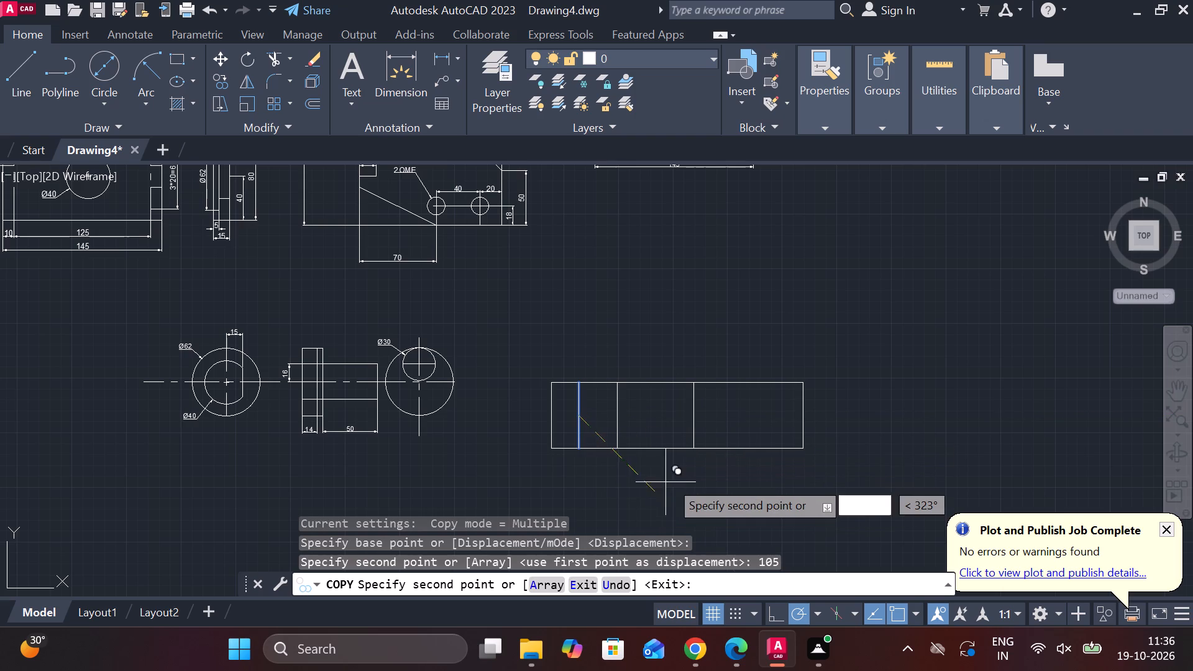
pyautogui.press('Escape')
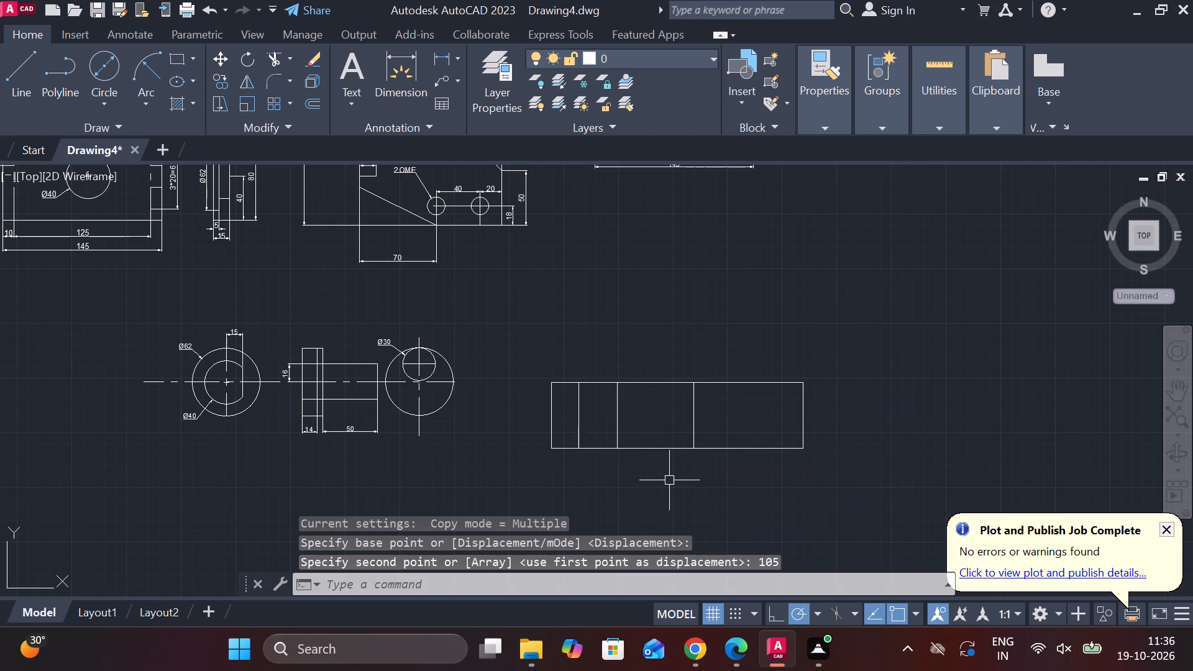
# Copy the vertical line 60 from the rectangle's left edge 110 to the right.
pyautogui.click(617, 411)
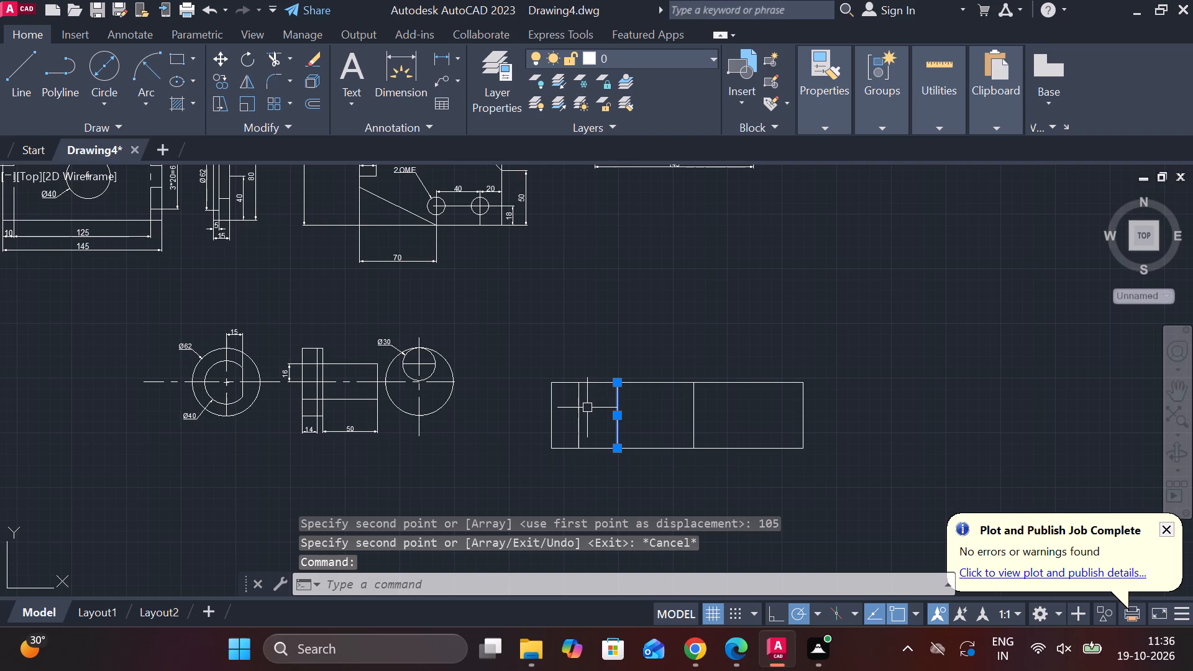
pyautogui.write('CO')
pyautogui.press('Return')
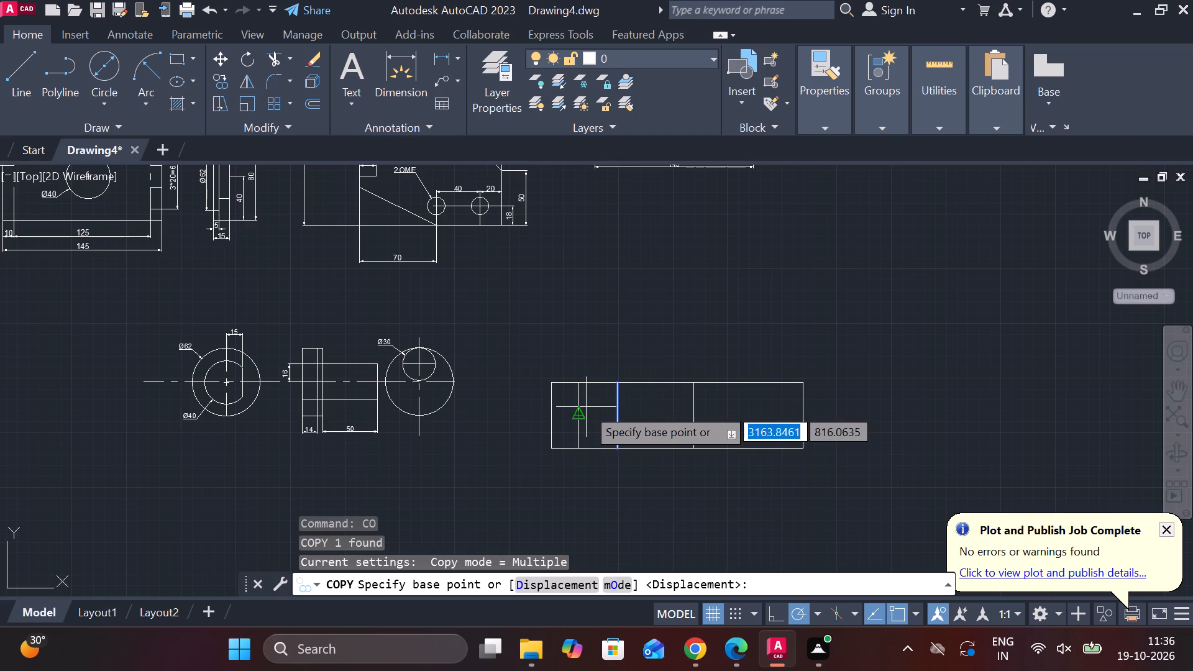
pyautogui.click(616, 420)
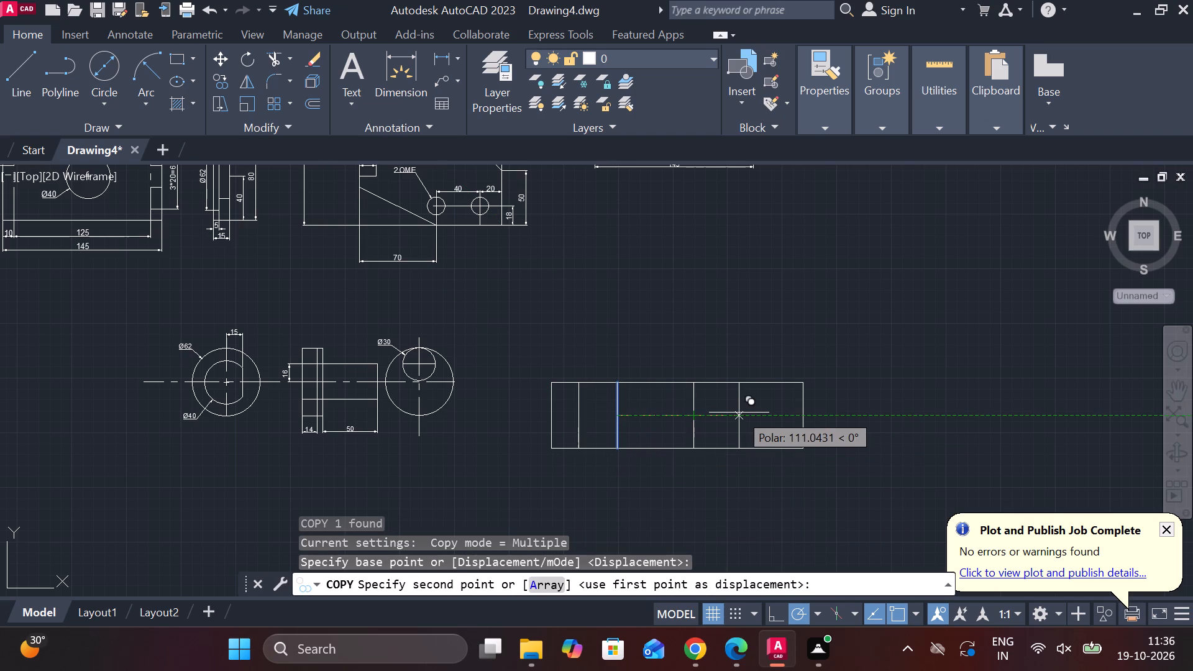
pyautogui.write('11')
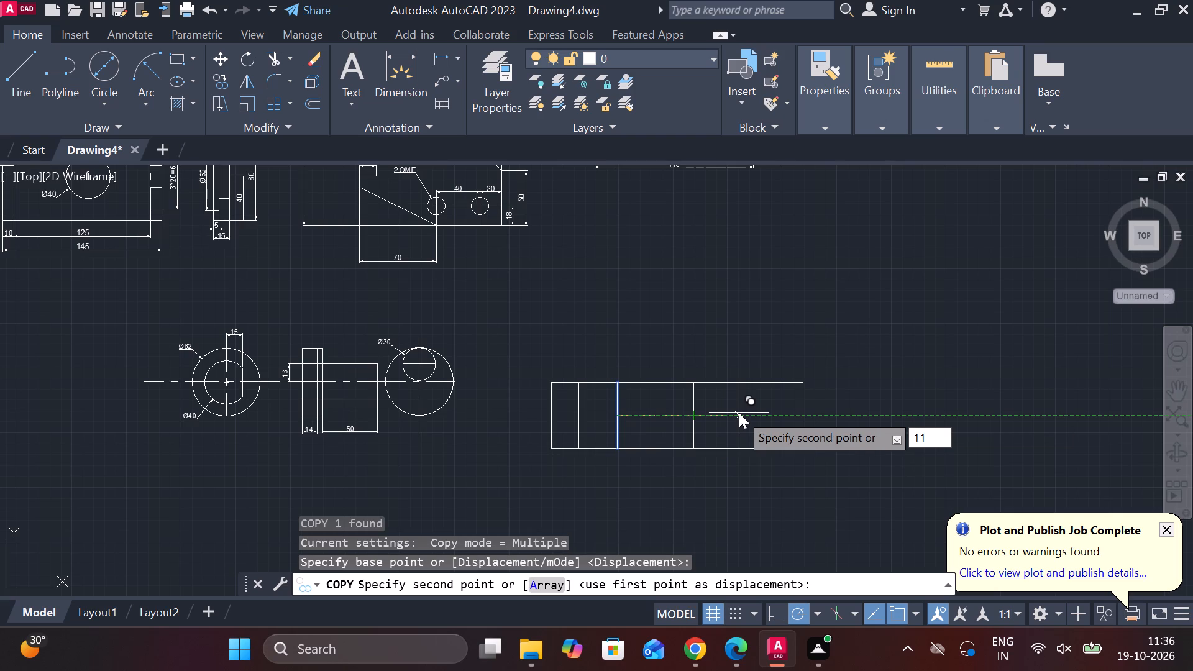
pyautogui.press('0')
pyautogui.press('Return')
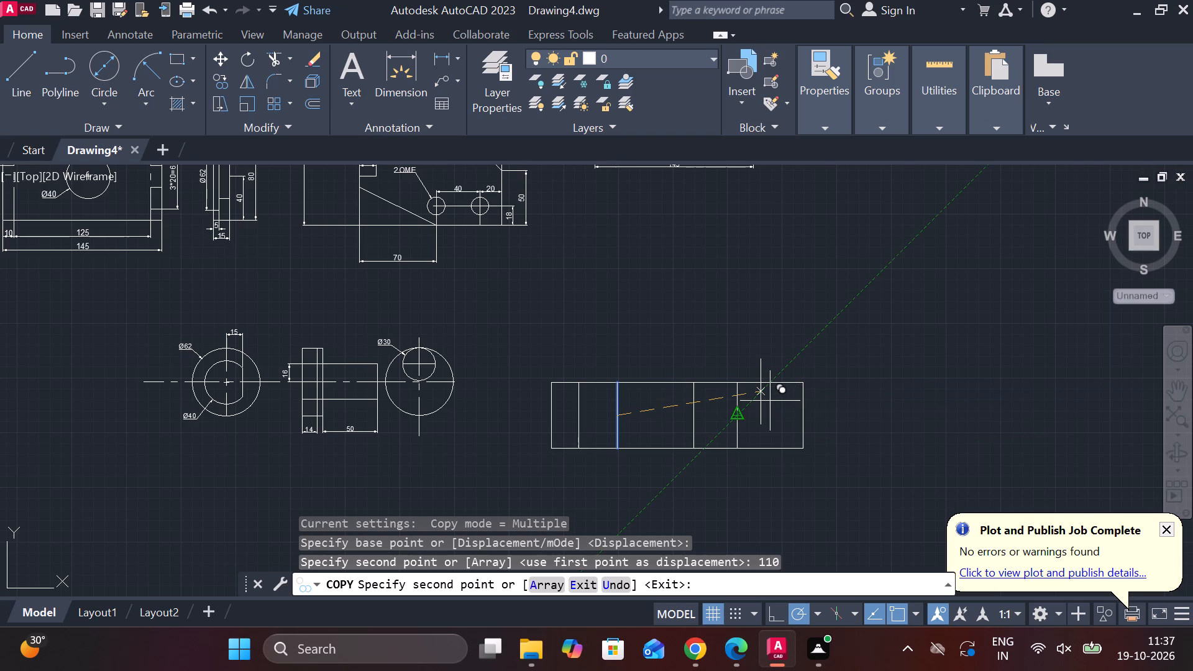
pyautogui.press('Escape')
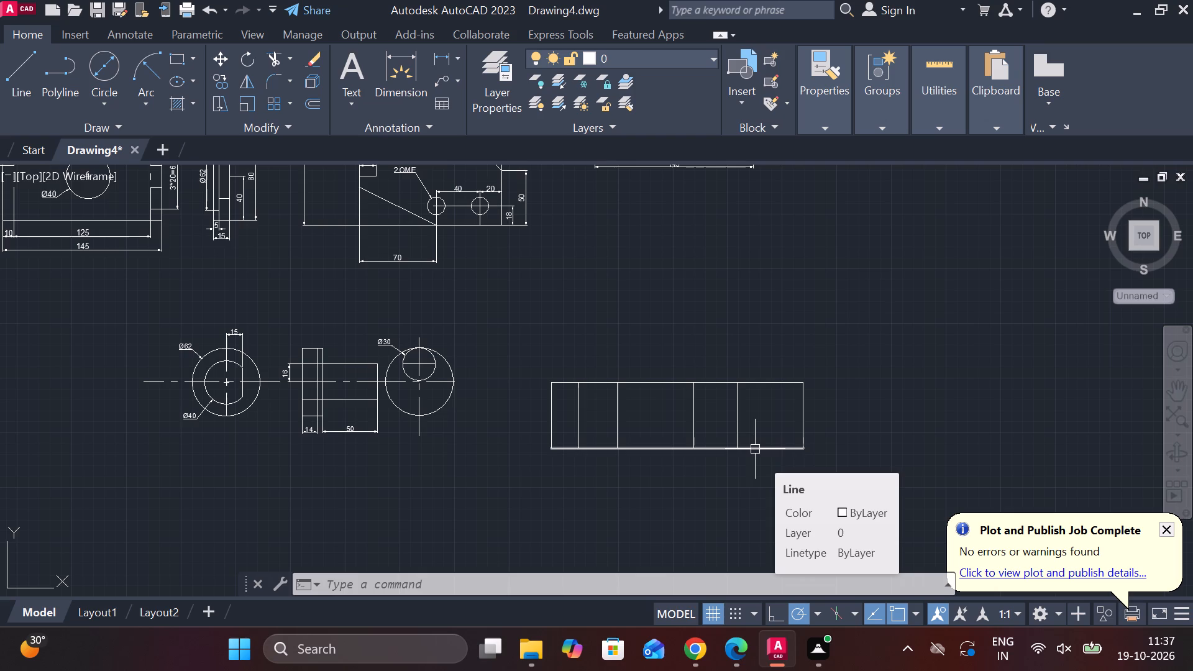
# Copy the rectangle's bottom edge upward at distances of 10 and 20.
pyautogui.doubleClick(755, 449)
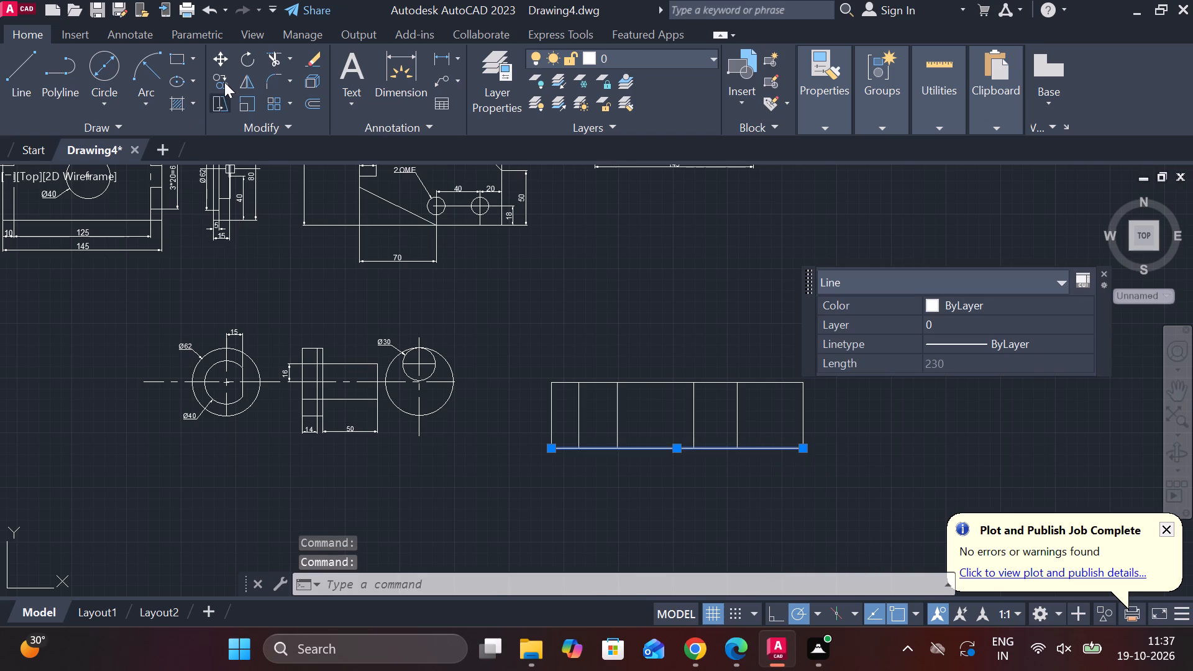
pyautogui.click(224, 82)
pyautogui.click(675, 447)
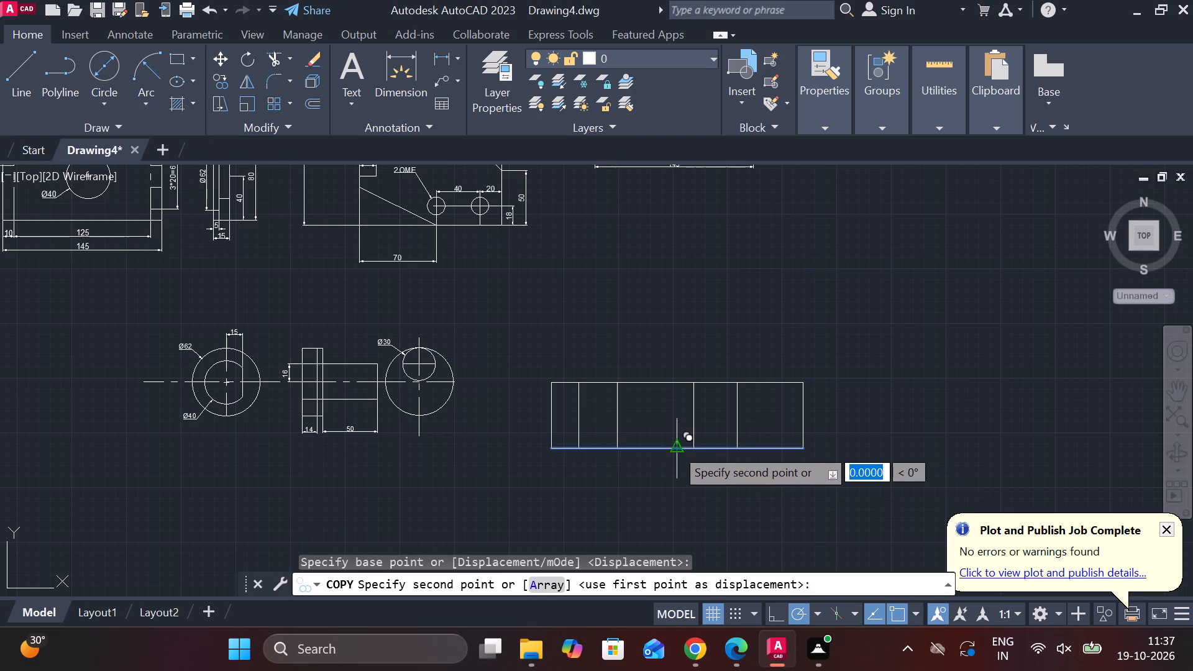
pyautogui.write('10')
pyautogui.press('Return')
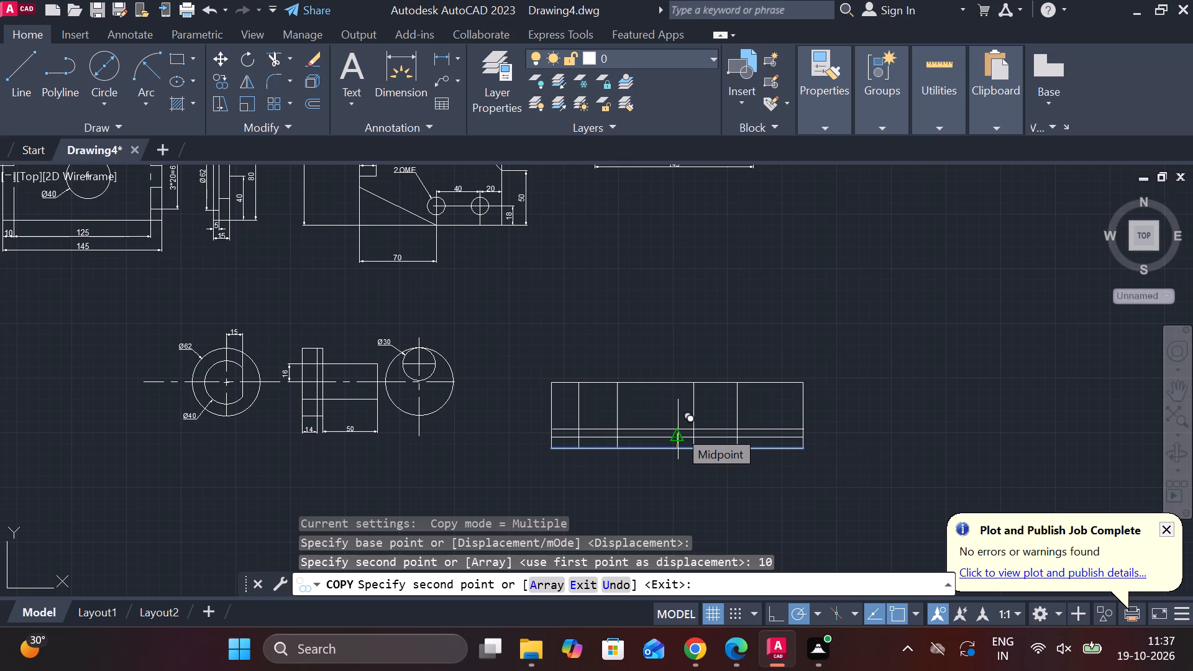
pyautogui.press('2')
pyautogui.press('0')
pyautogui.press('Return')
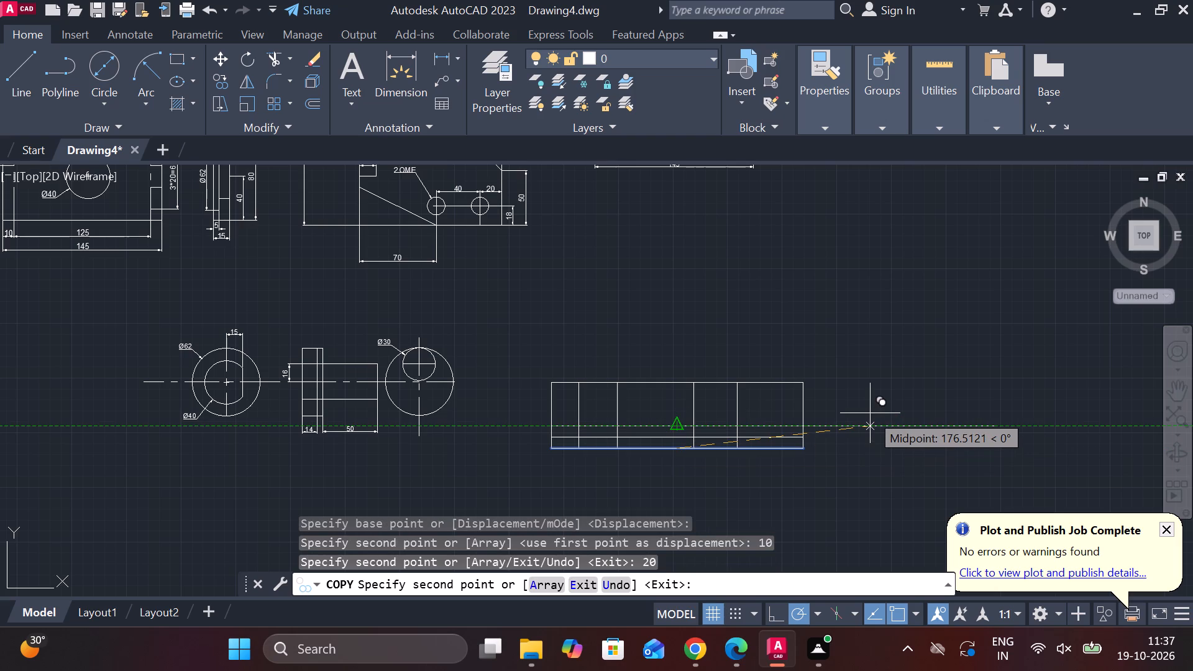
pyautogui.press('Escape')
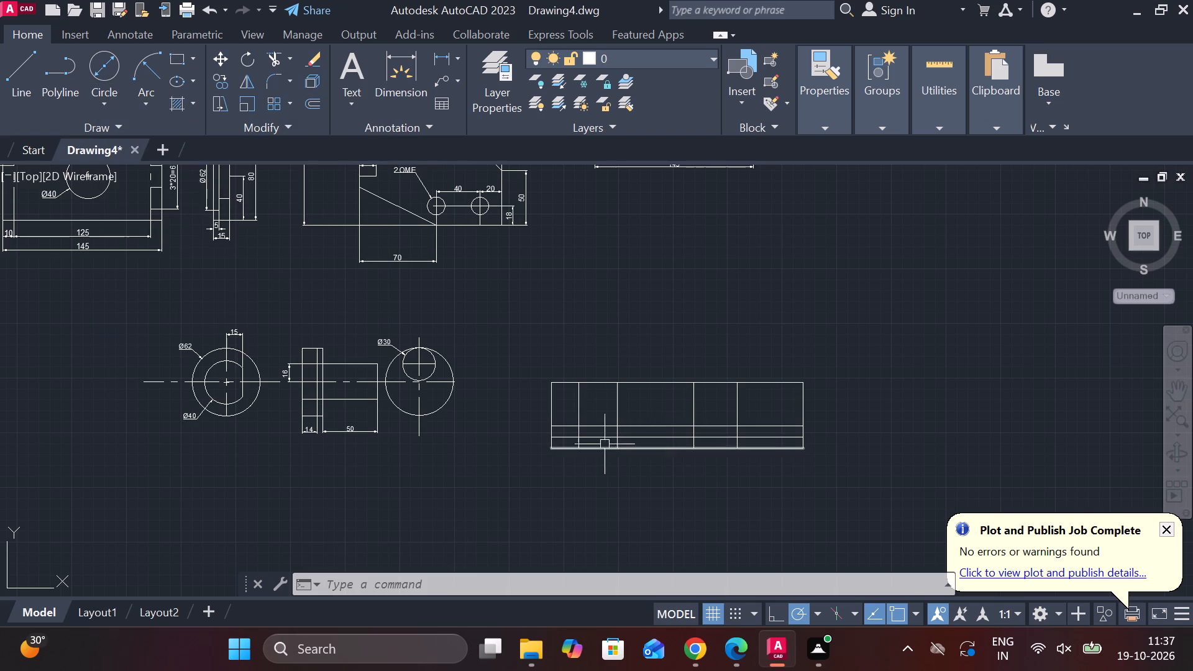
# Draw an 8.2 diameter circle where the first inner vertical line crosses the horizontal line 20 above the bottom edge.
pyautogui.scroll(4, 579, 429)
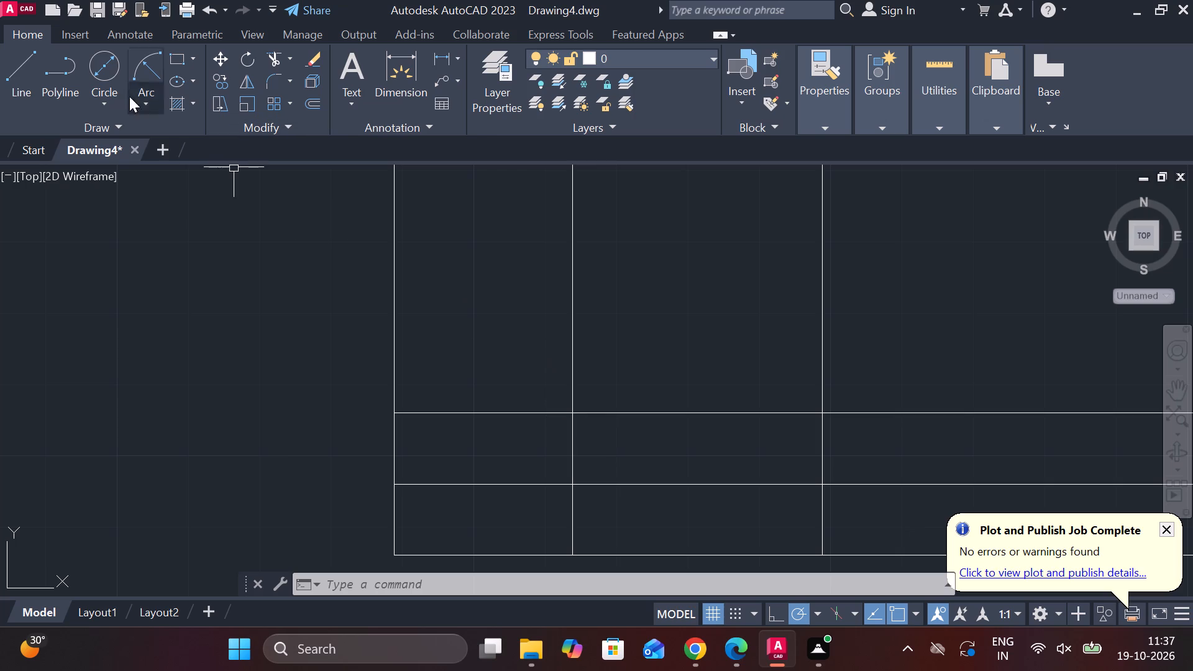
pyautogui.click(98, 74)
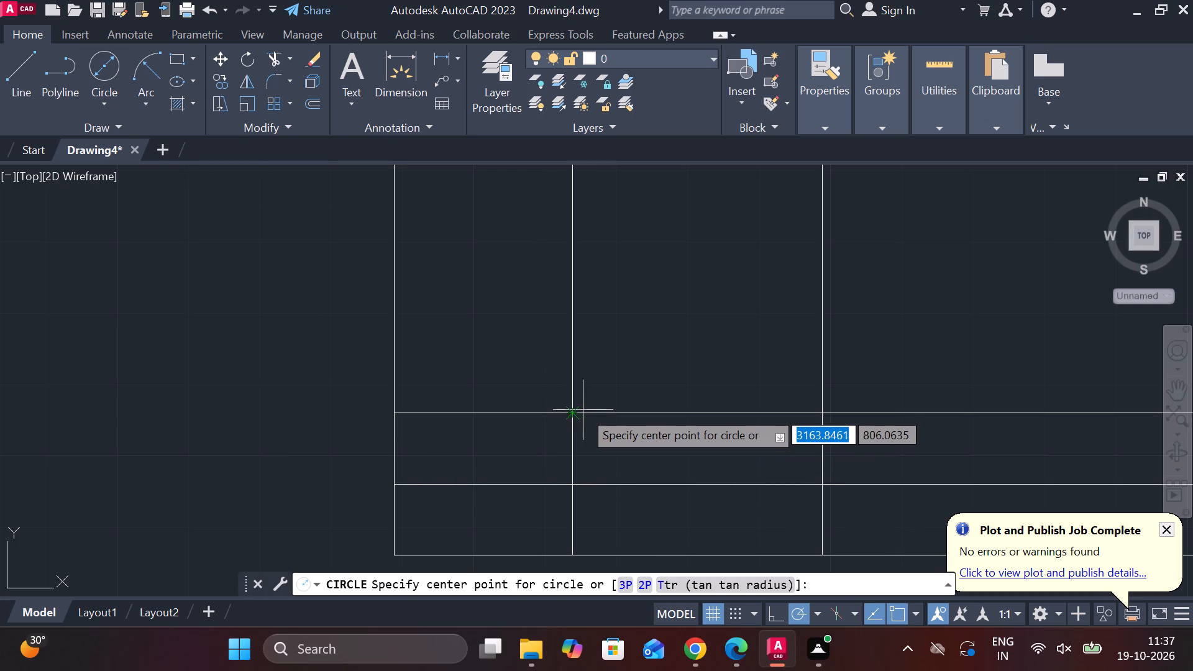
pyautogui.click(572, 418)
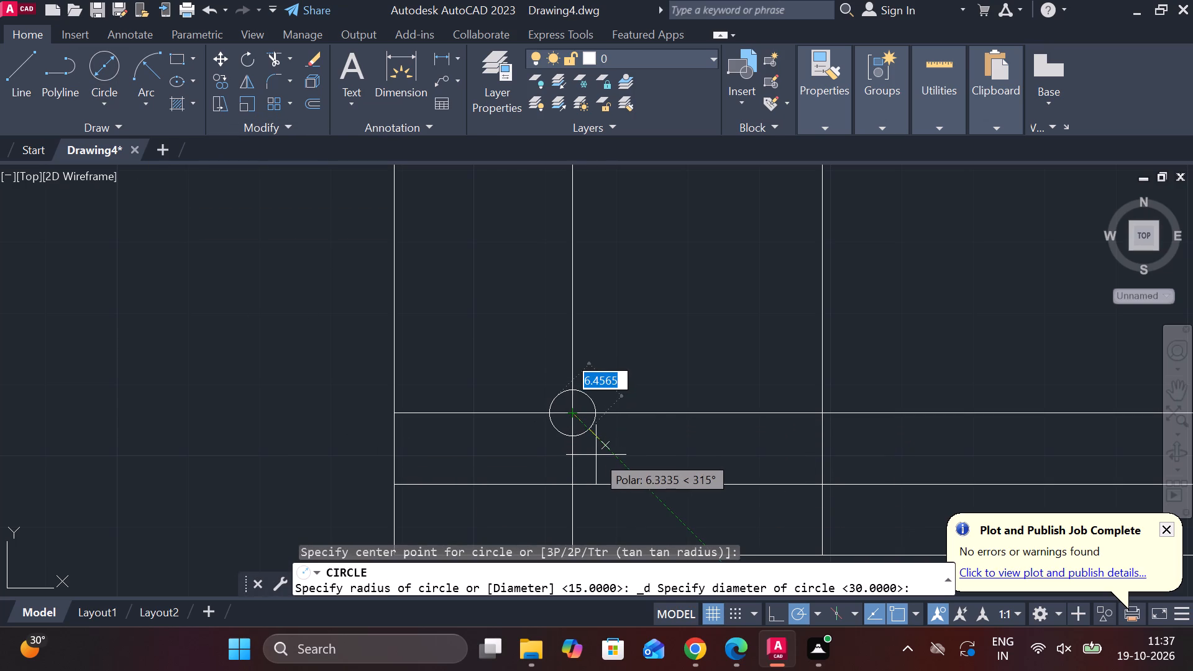
pyautogui.write('8.')
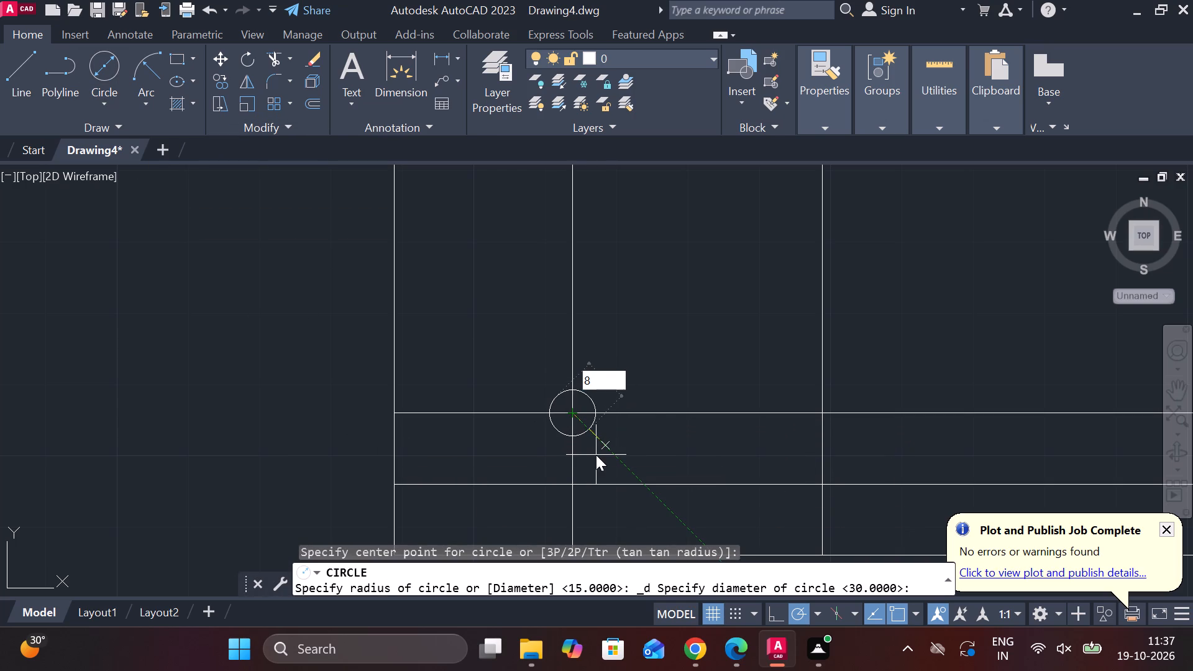
pyautogui.press('2')
pyautogui.press('Return')
# Draw another 8.2 diameter circle where the third inner vertical line crosses the horizontal line 20 above the bottom edge.
pyautogui.scroll(-3, 907, 450)
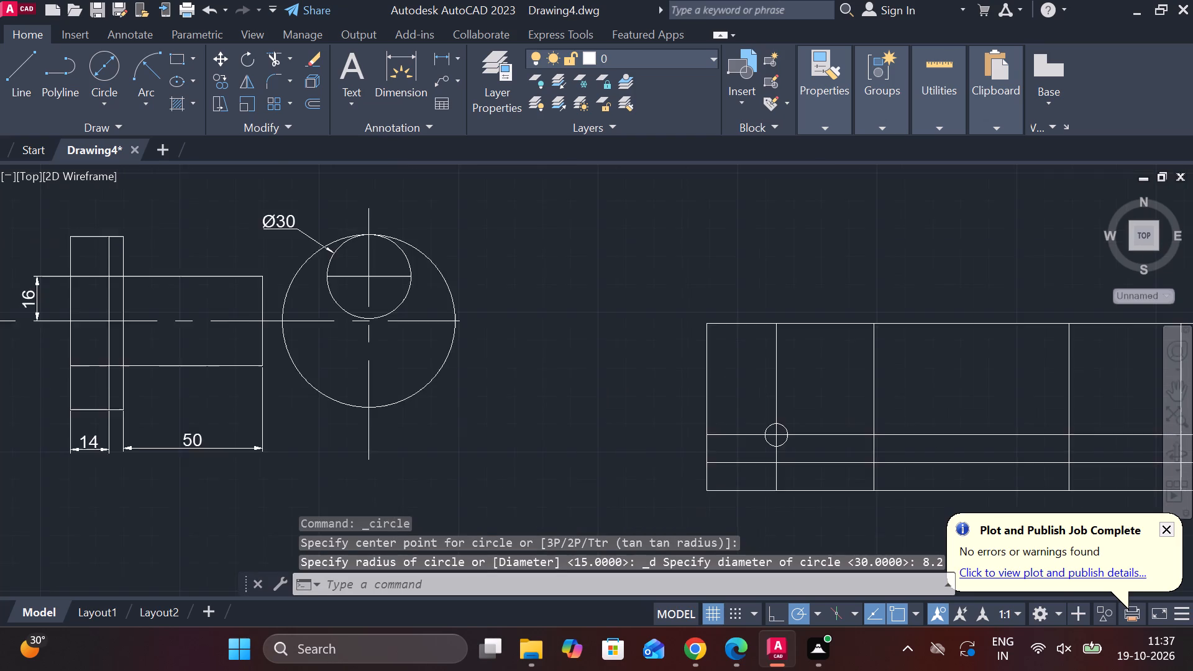
pyautogui.scroll(4, 1012, 436)
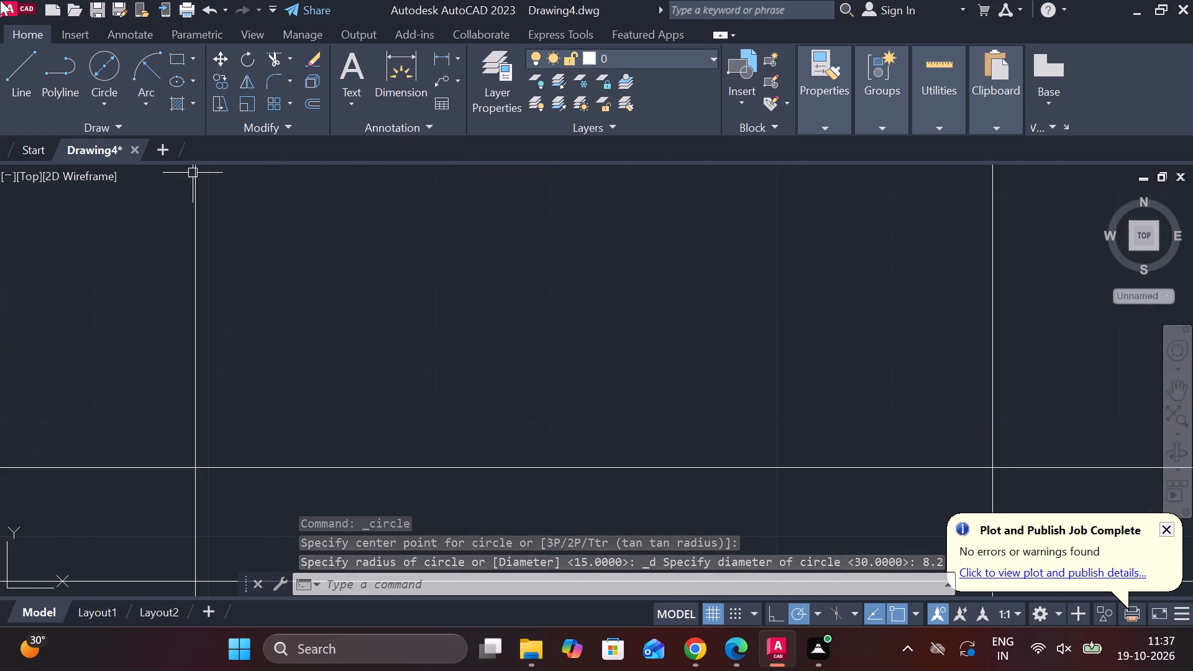
pyautogui.click(103, 59)
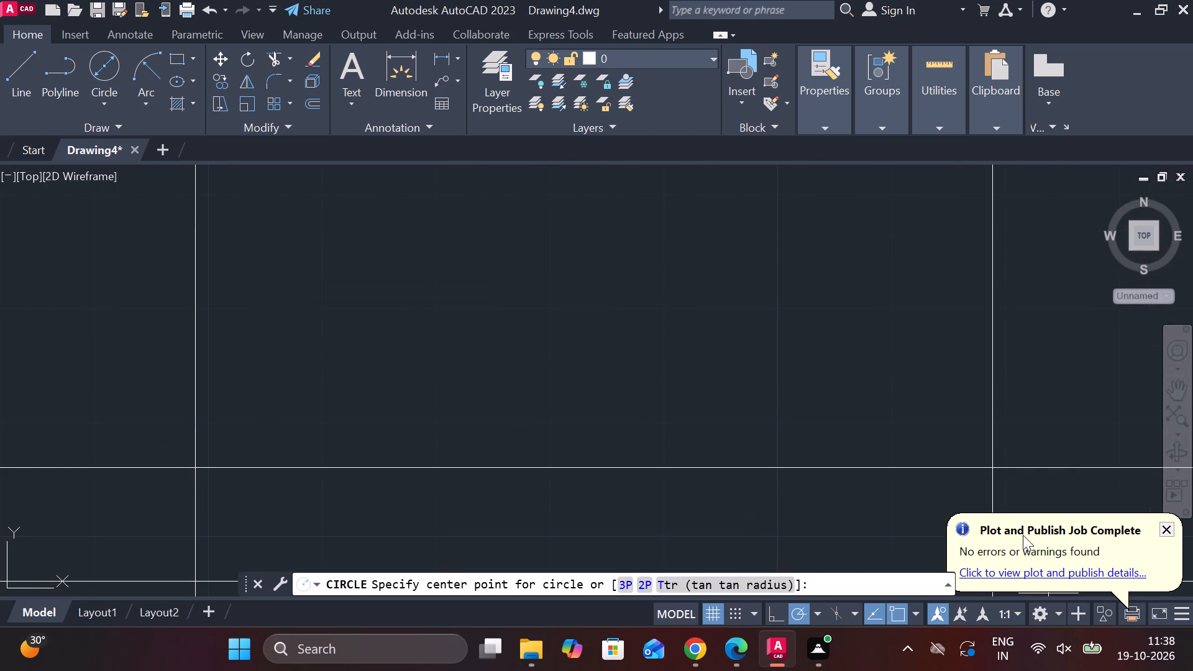
pyautogui.click(996, 465)
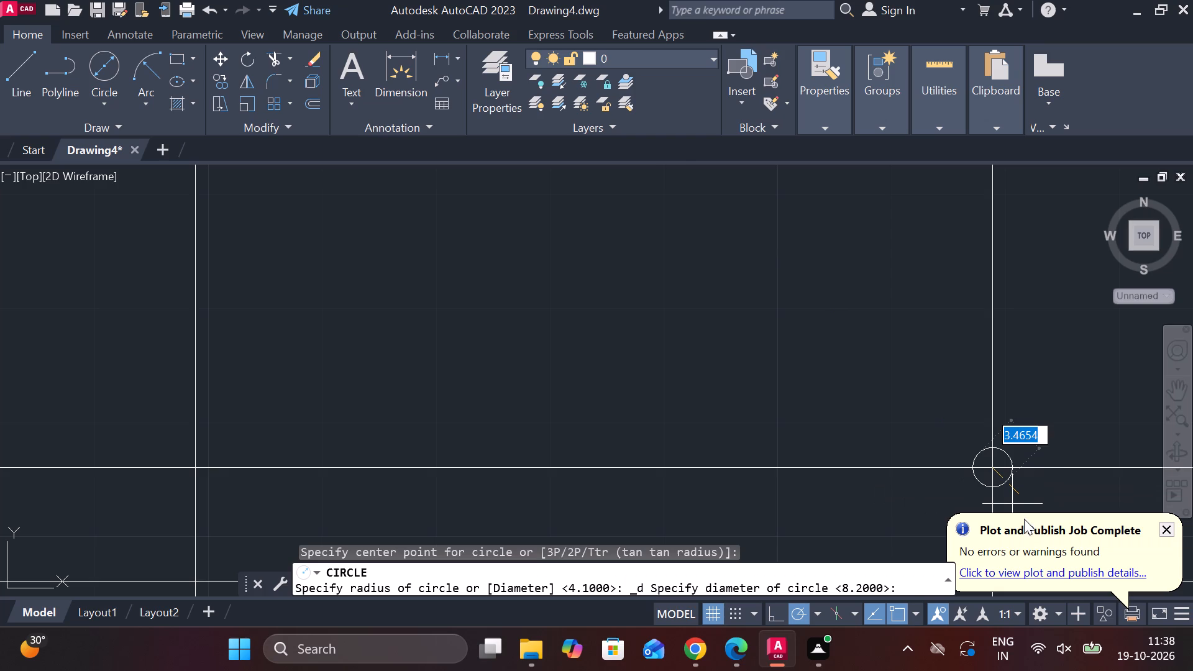
pyautogui.write('8.2')
pyautogui.press('Return')
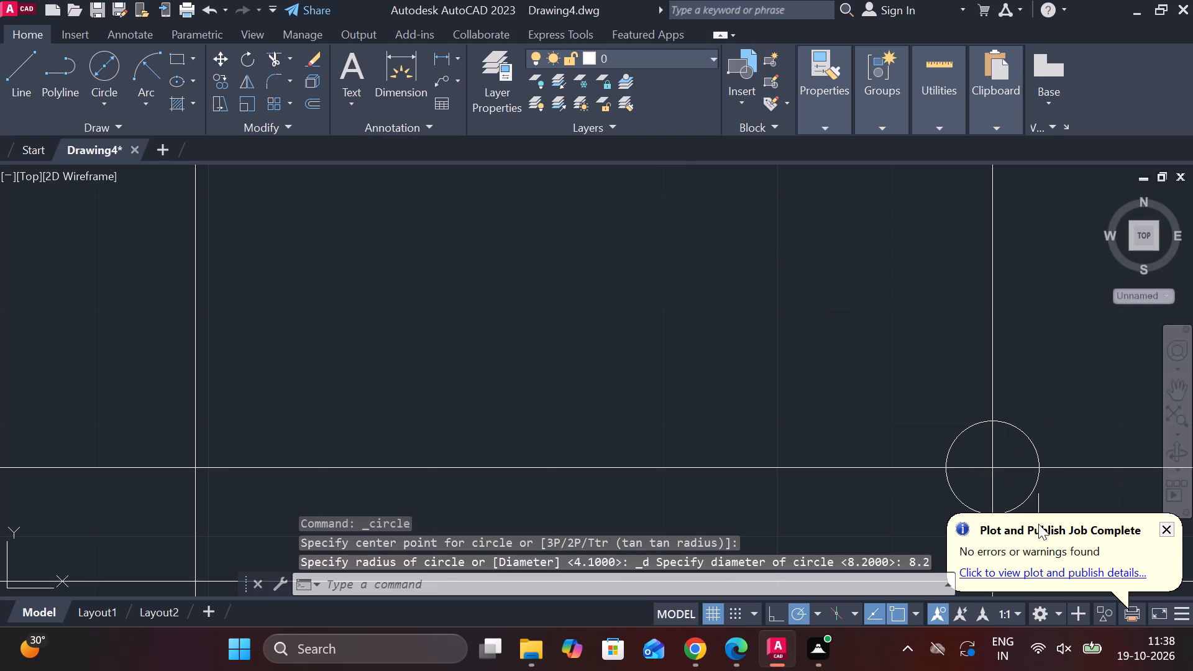
pyautogui.scroll(-3, 1038, 524)
pyautogui.scroll(-5, 647, 312)
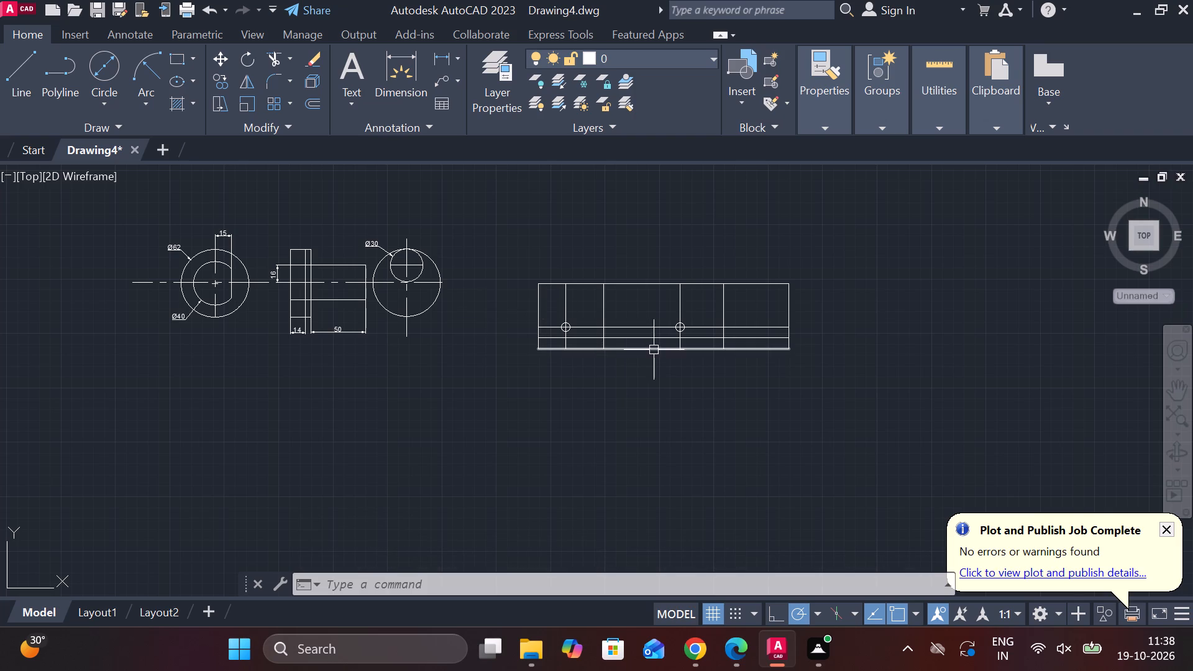
# Draw a 10.2 diameter circle where the second inner vertical line crosses the horizontal line 10 above the bottom edge.
pyautogui.scroll(1, 644, 326)
pyautogui.click(101, 67)
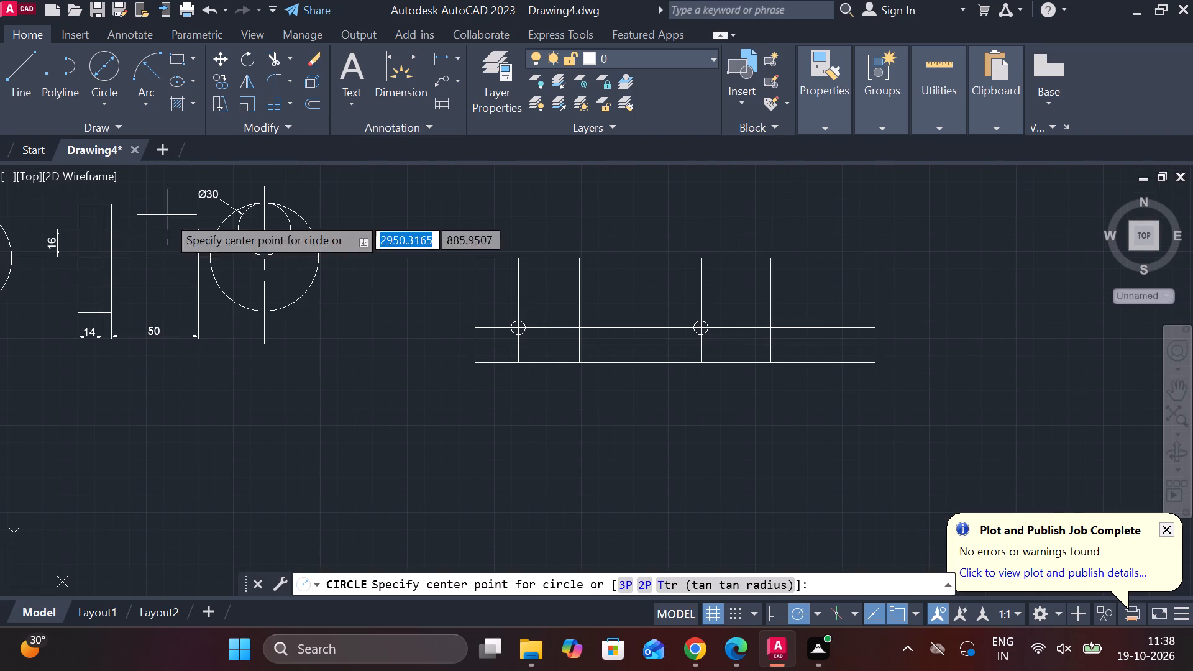
pyautogui.click(582, 344)
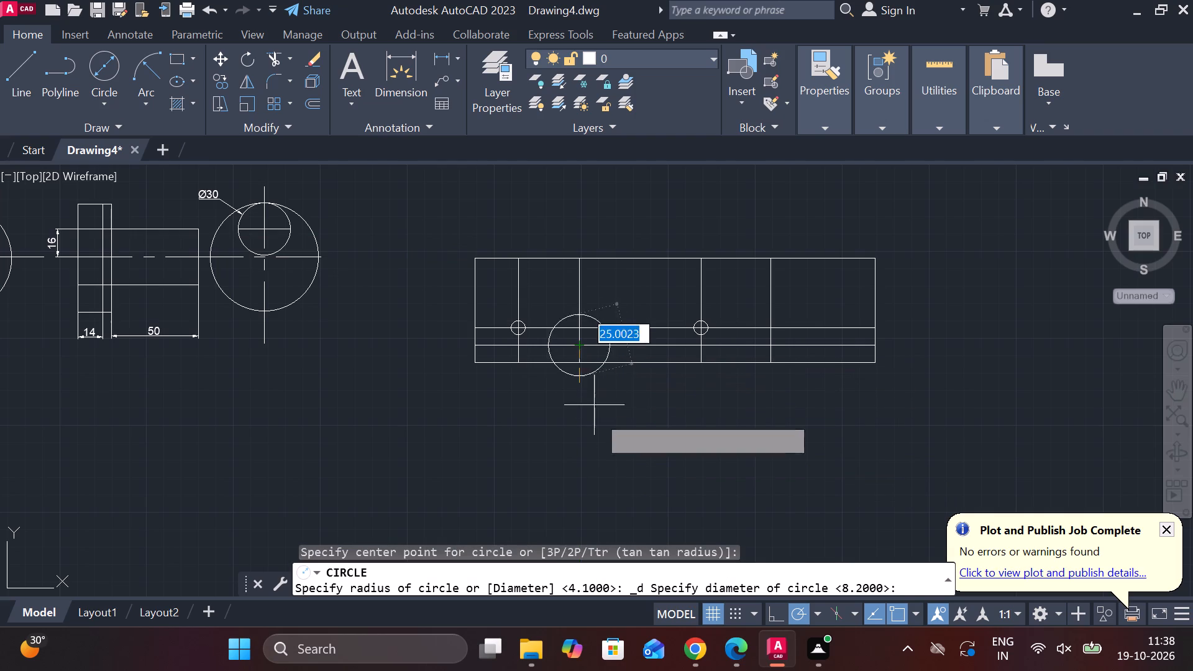
pyautogui.write('10.2')
pyautogui.press('Return')
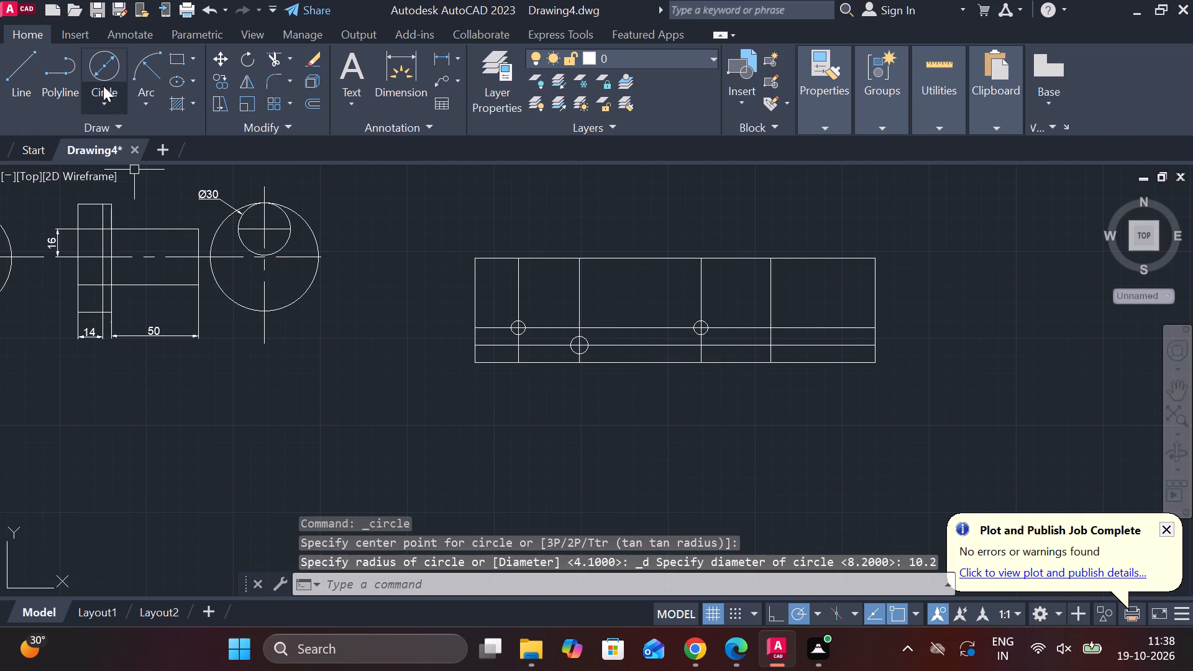
# Draw another 10.2 diameter circle where the fourth inner vertical line crosses the horizontal line 10 above the bottom edge.
pyautogui.click(106, 67)
pyautogui.scroll(2, 705, 358)
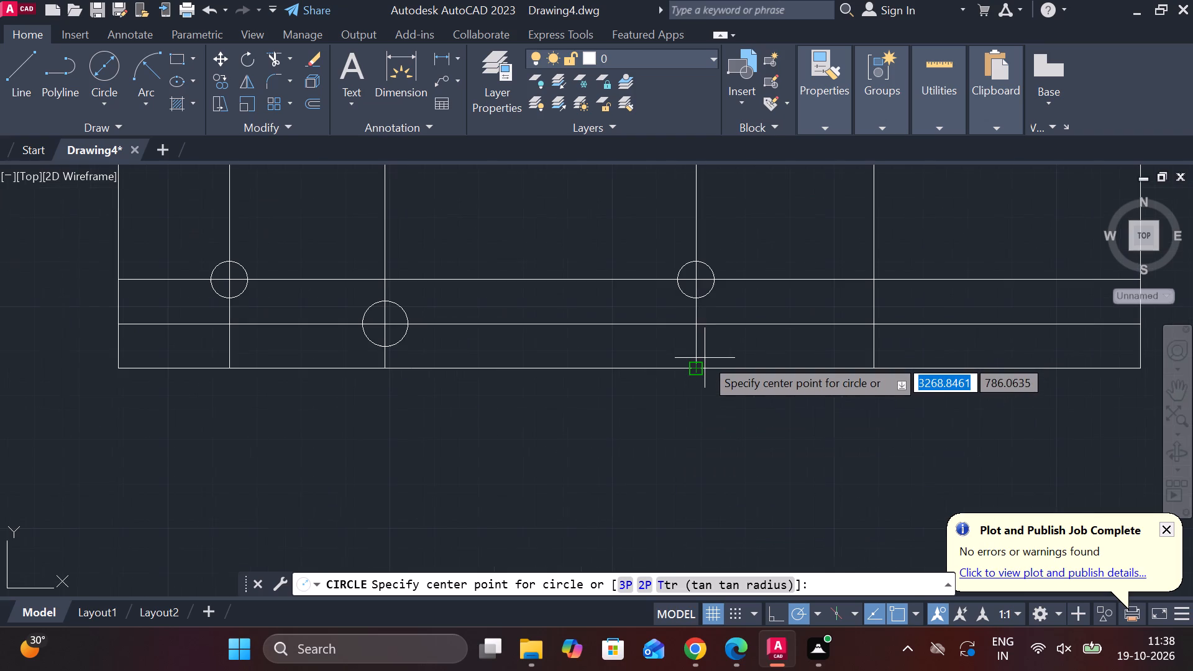
pyautogui.click(878, 326)
pyautogui.write('10.2')
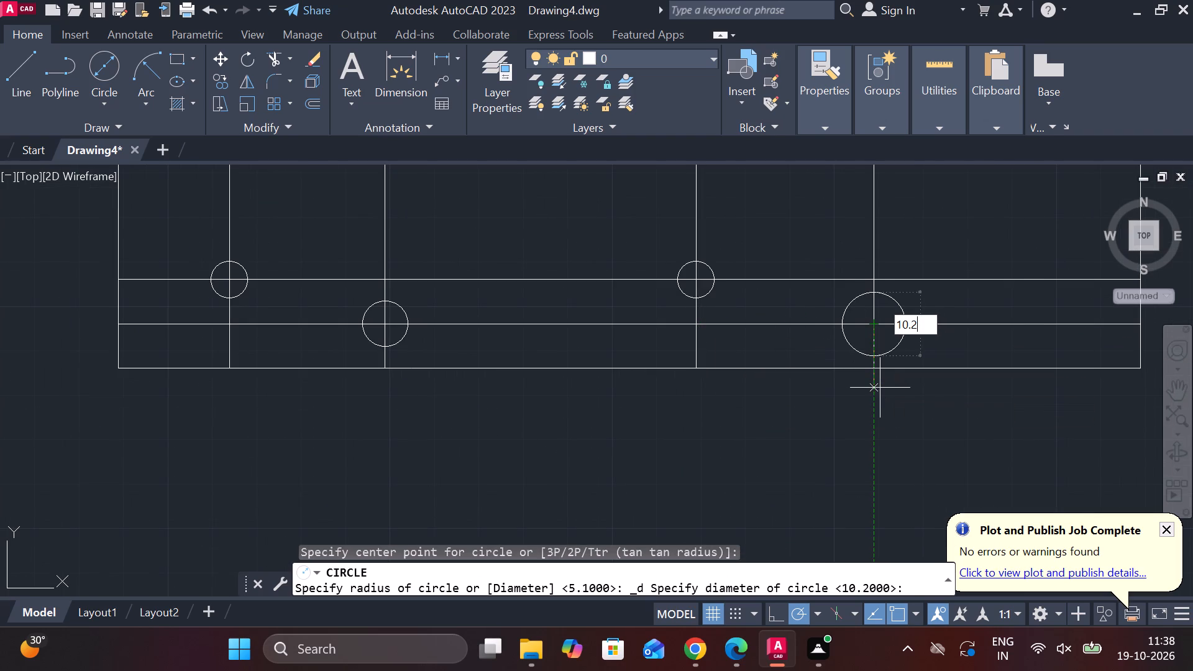
pyautogui.press('Return')
# Trim away the upper portions of the four inner vertical lines above the holes.
pyautogui.scroll(-2, 880, 388)
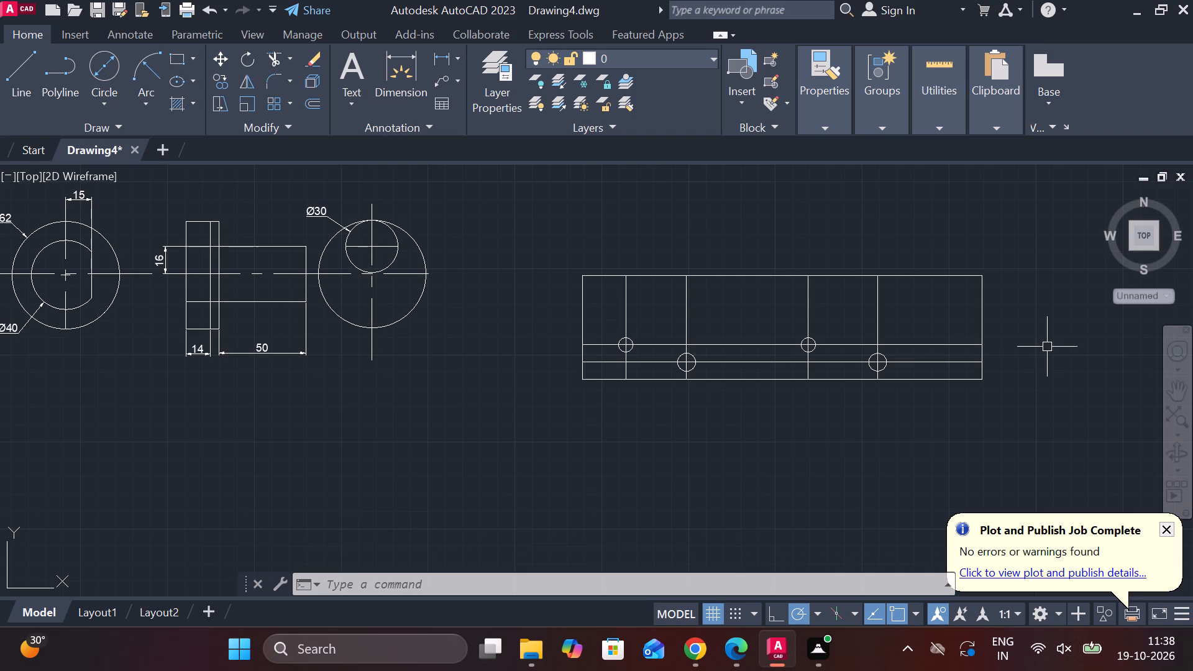
pyautogui.click(270, 58)
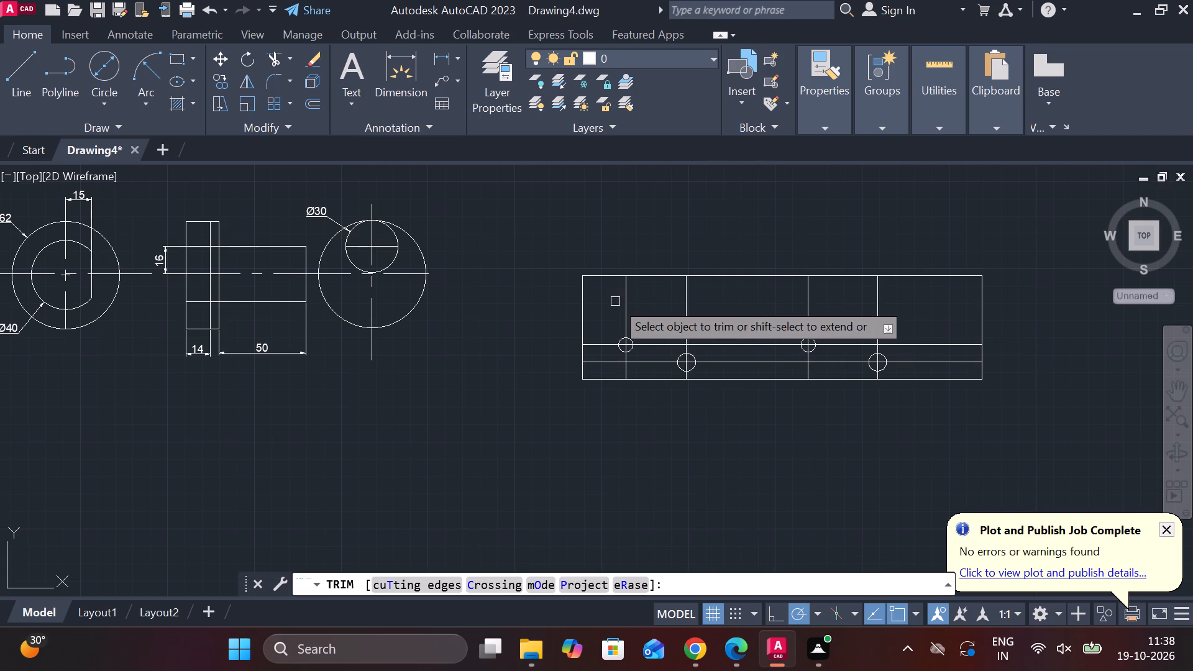
pyautogui.moveTo(615, 301); pyautogui.dragTo(911, 301)
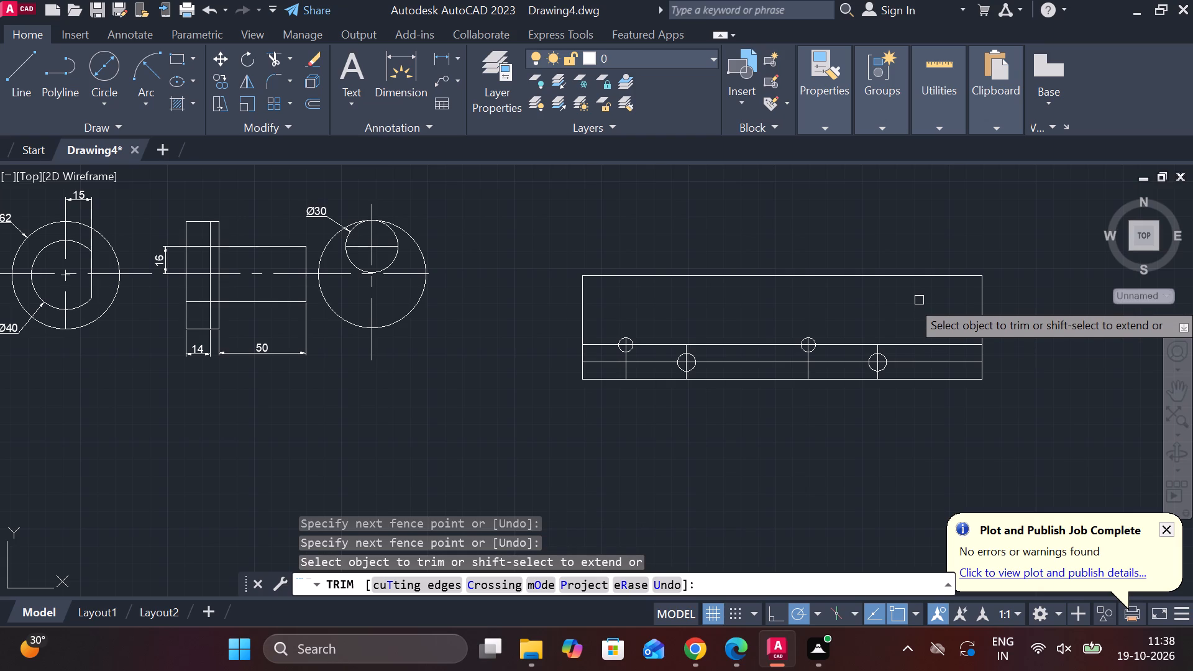
# Trim both inner horizontal construction lines between the holes and out to the rectangle's left and right edges.
pyautogui.moveTo(915, 330); pyautogui.dragTo(915, 342)
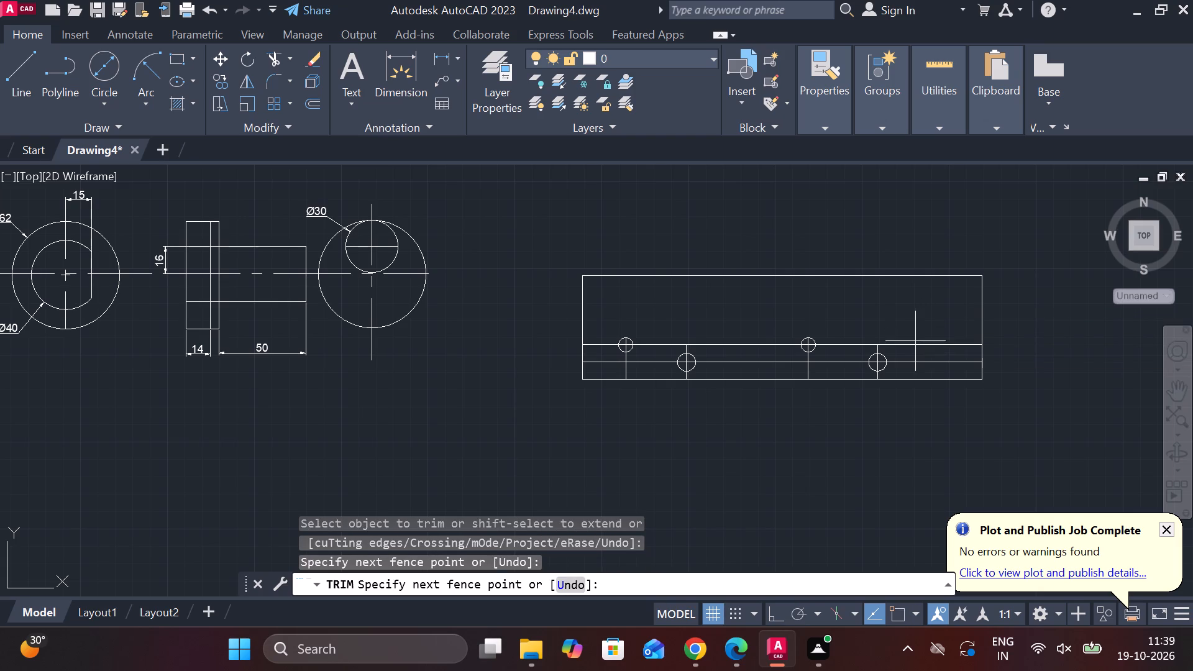
pyautogui.moveTo(915, 342); pyautogui.dragTo(916, 372)
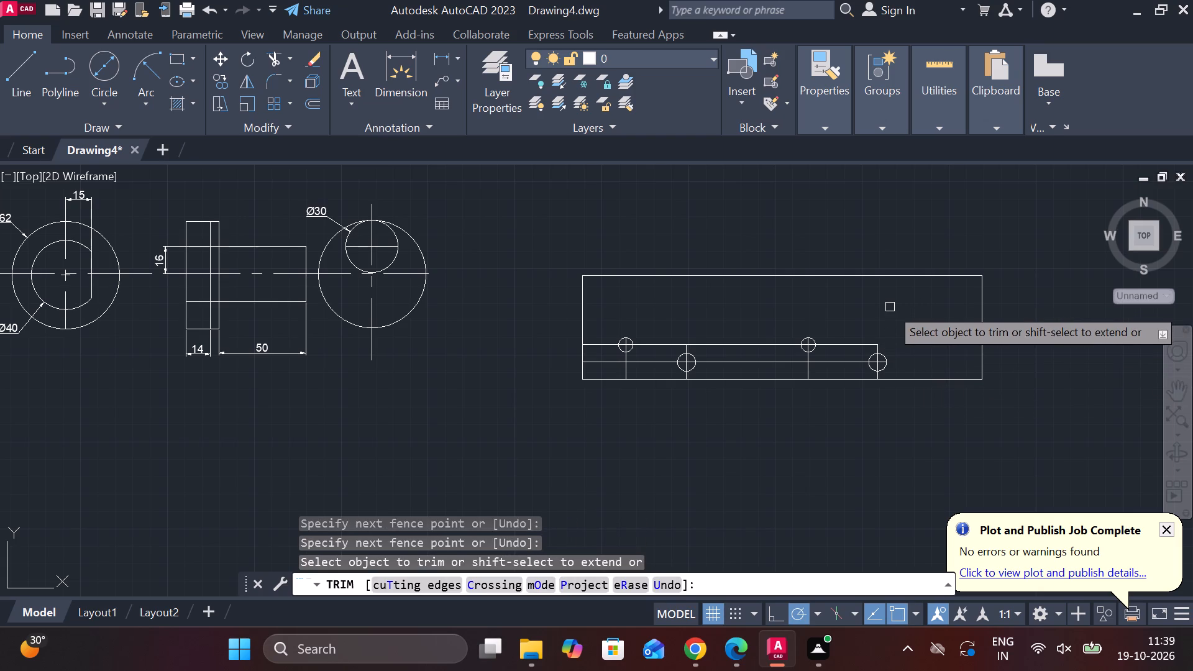
pyautogui.click(837, 322)
pyautogui.moveTo(837, 322); pyautogui.dragTo(841, 367)
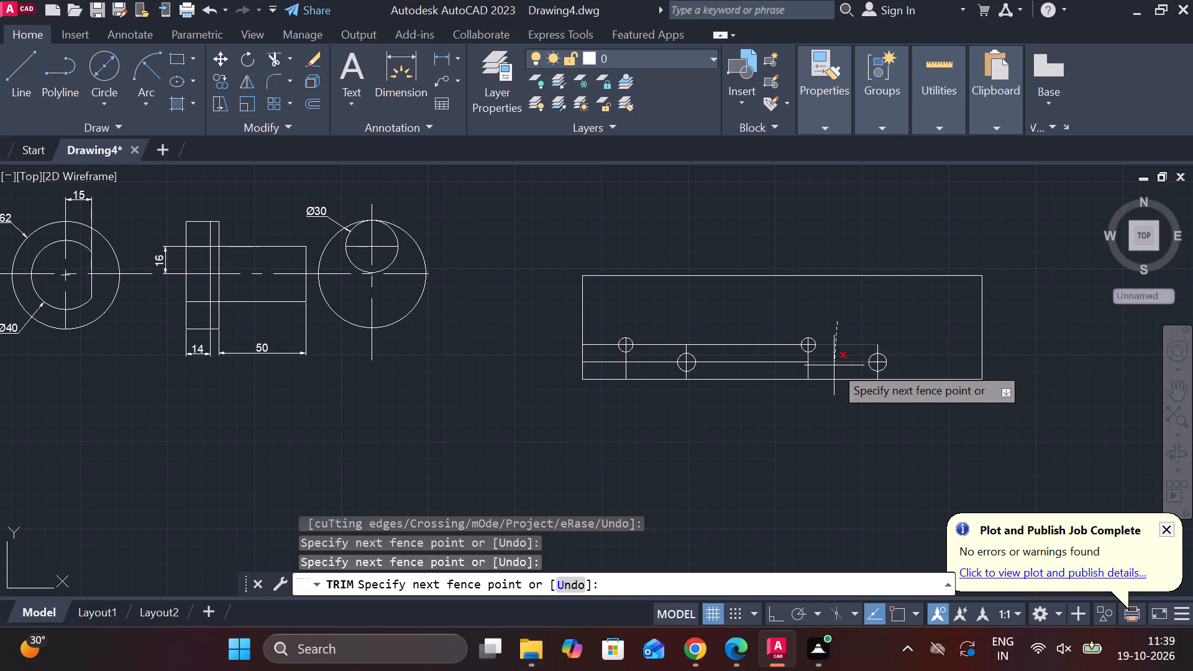
pyautogui.click(834, 367)
pyautogui.moveTo(751, 327); pyautogui.dragTo(751, 370)
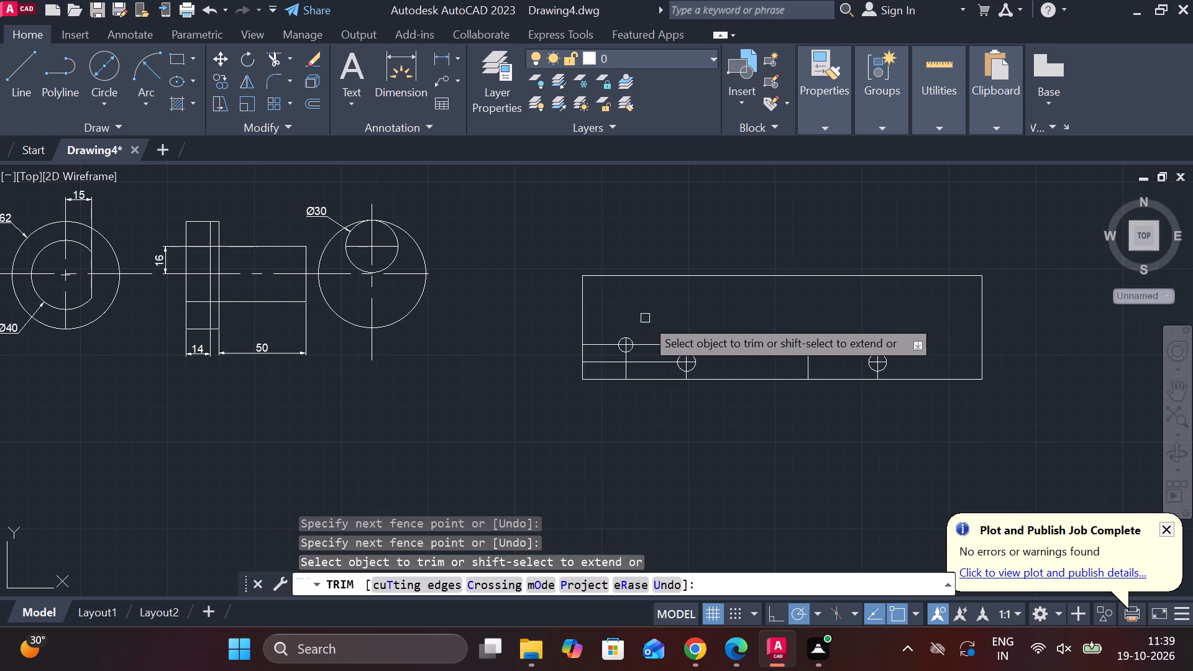
pyautogui.moveTo(645, 318); pyautogui.dragTo(650, 372)
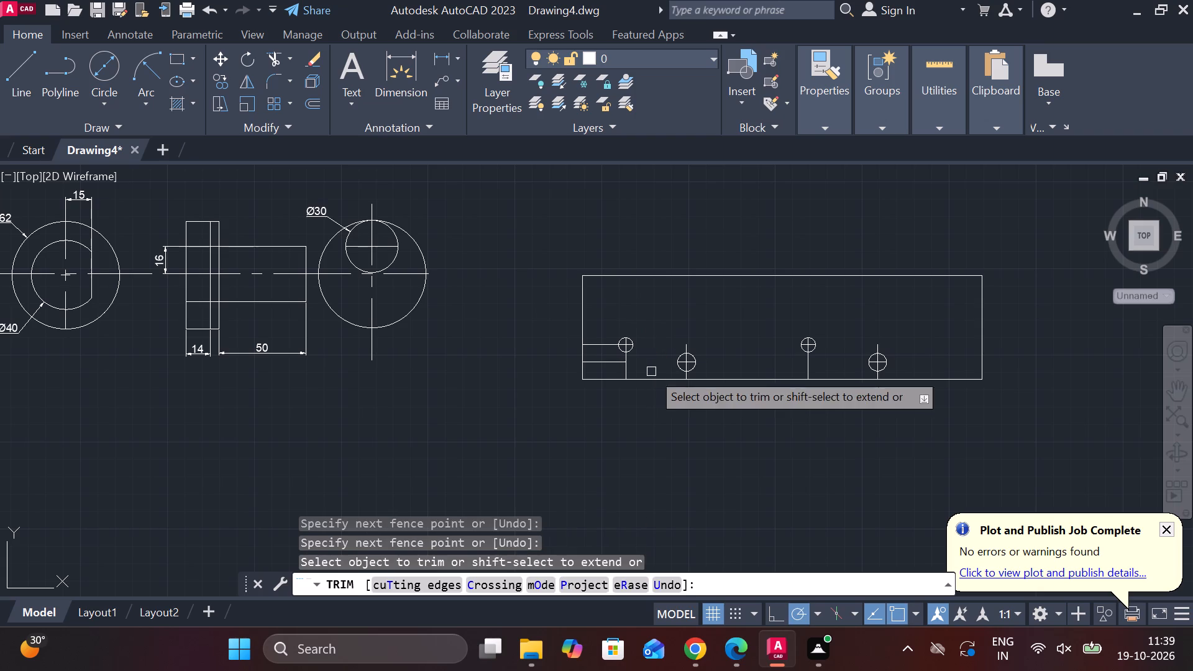
pyautogui.moveTo(608, 323); pyautogui.dragTo(600, 370)
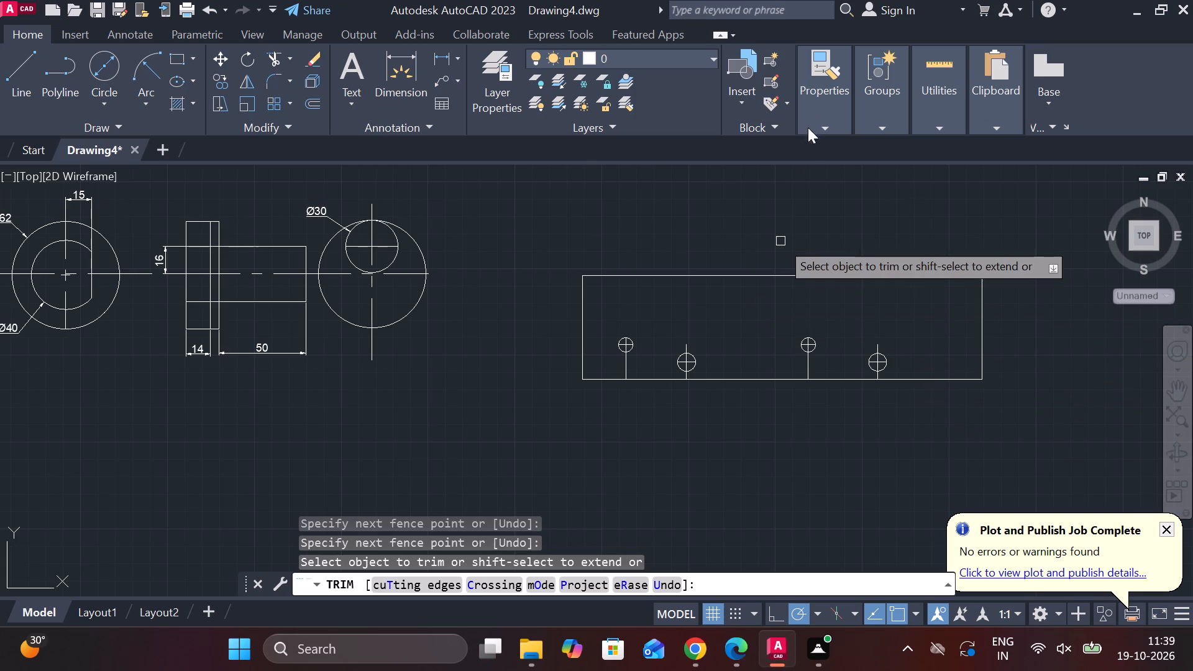
pyautogui.press('Escape')
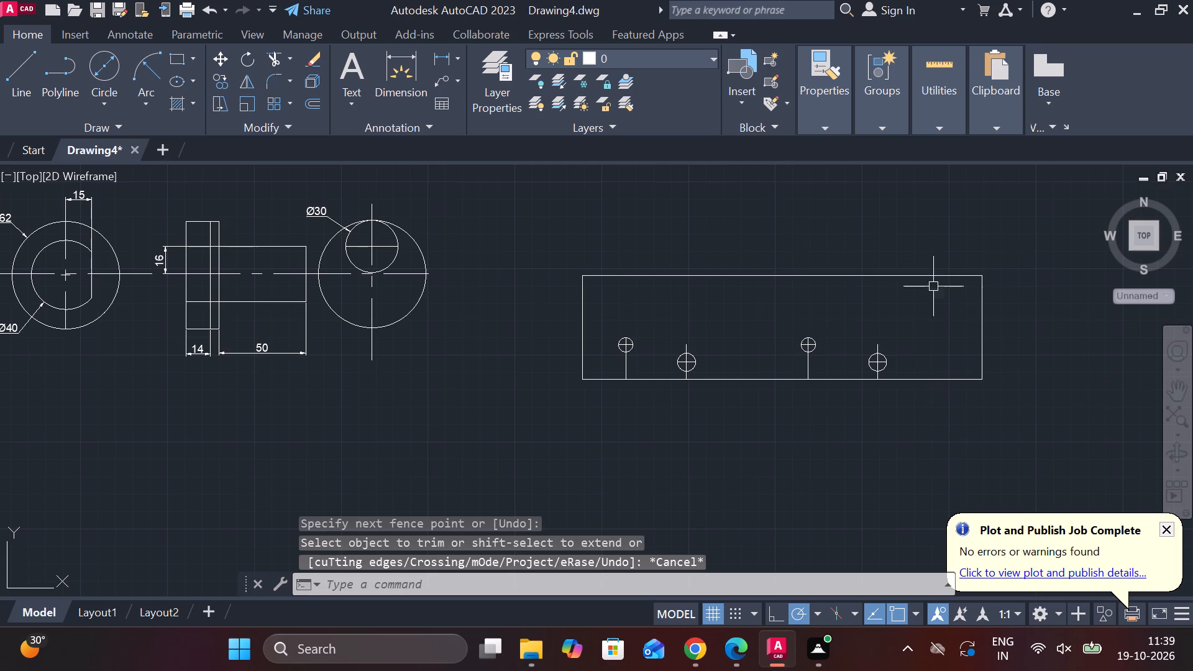
# Copy the rectangle's right edge to the left at distances of 20 and 60.
pyautogui.click(978, 337)
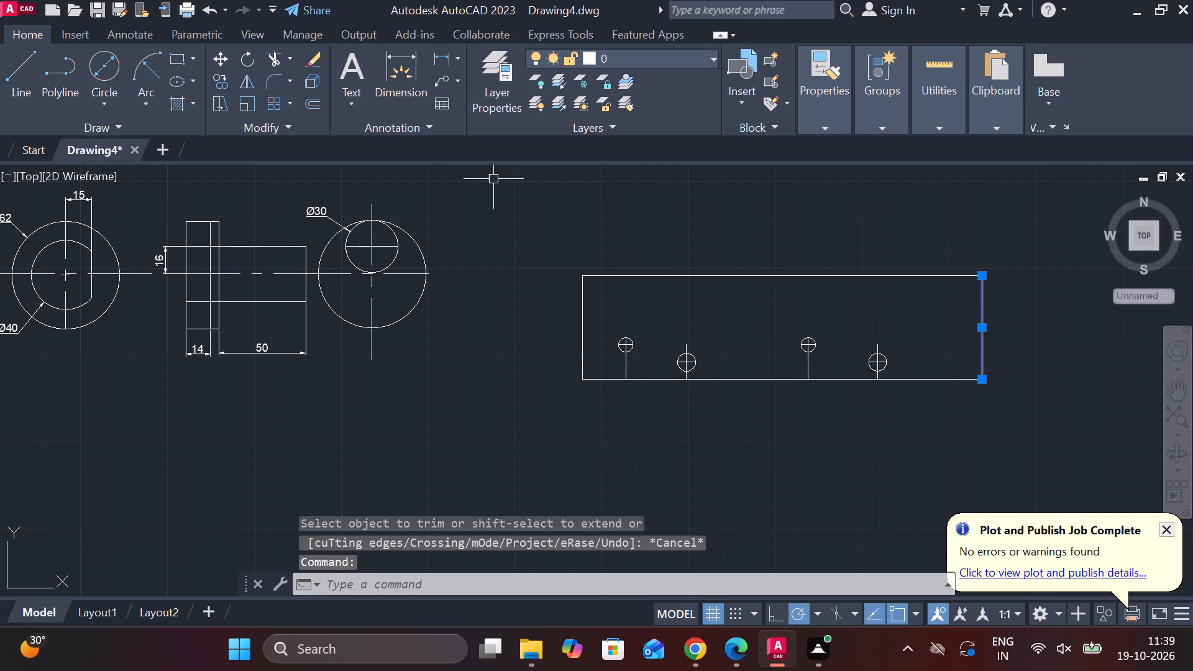
pyautogui.click(220, 89)
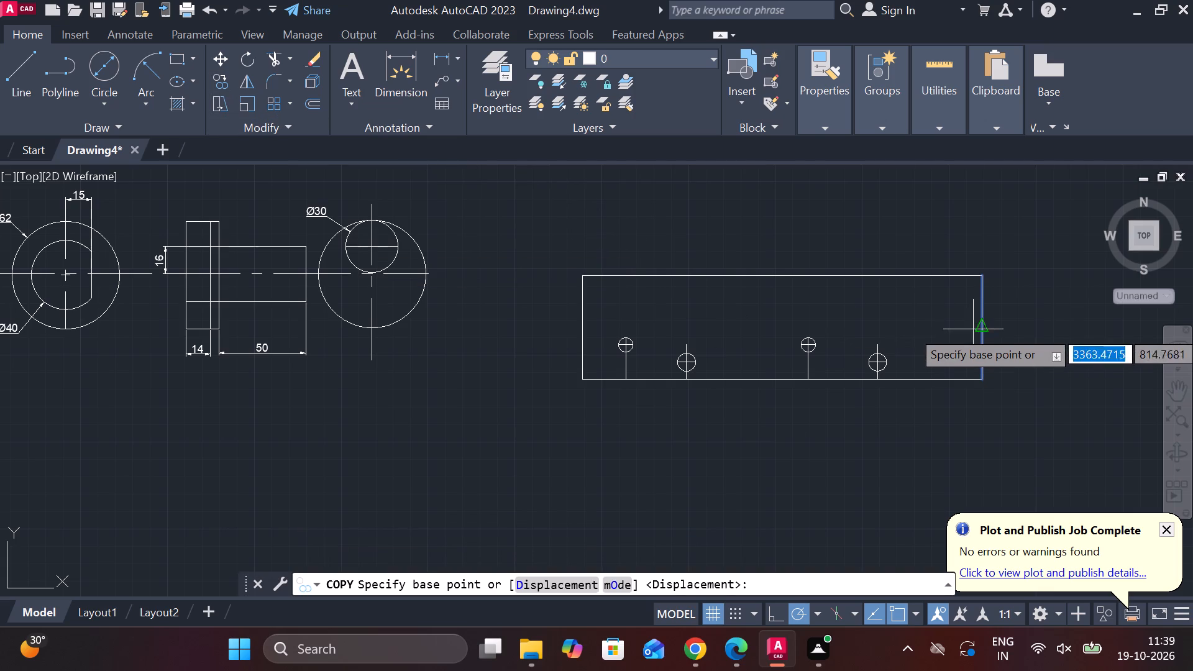
pyautogui.click(986, 324)
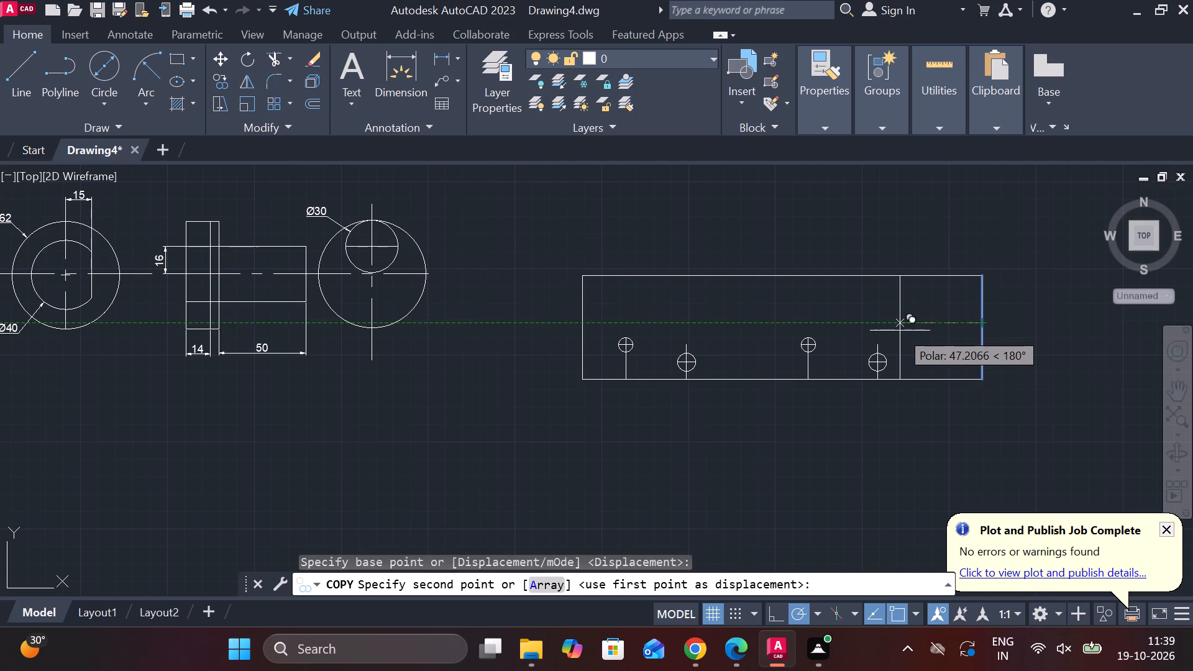
pyautogui.press('2')
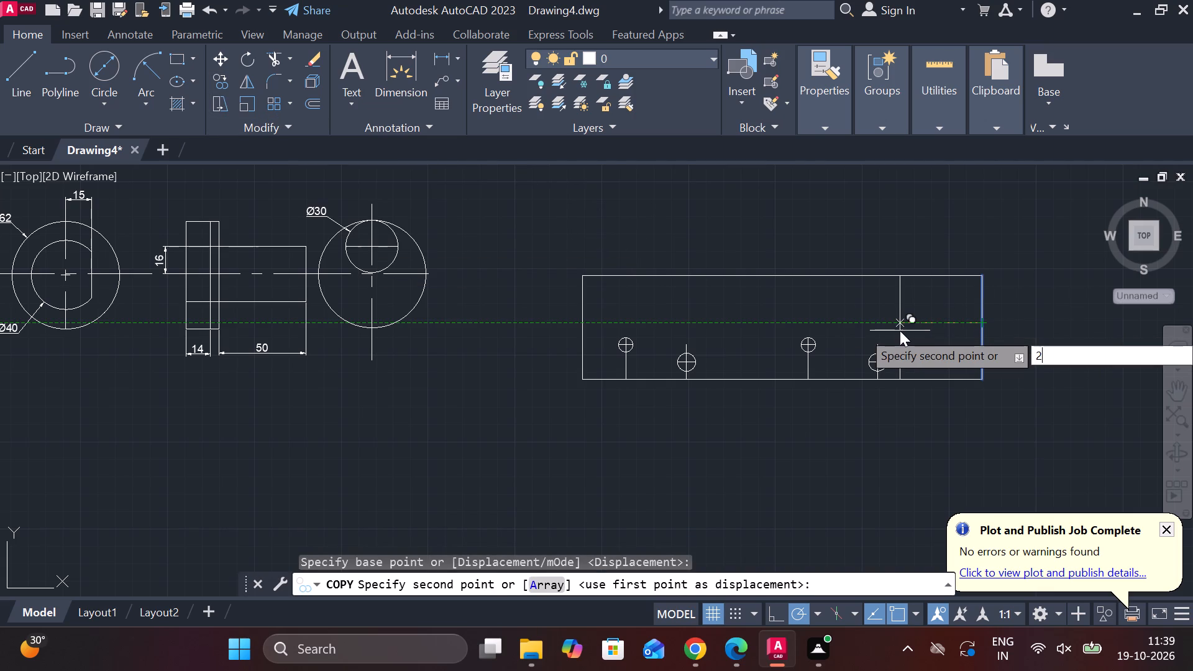
pyautogui.press('0')
pyautogui.press('Return')
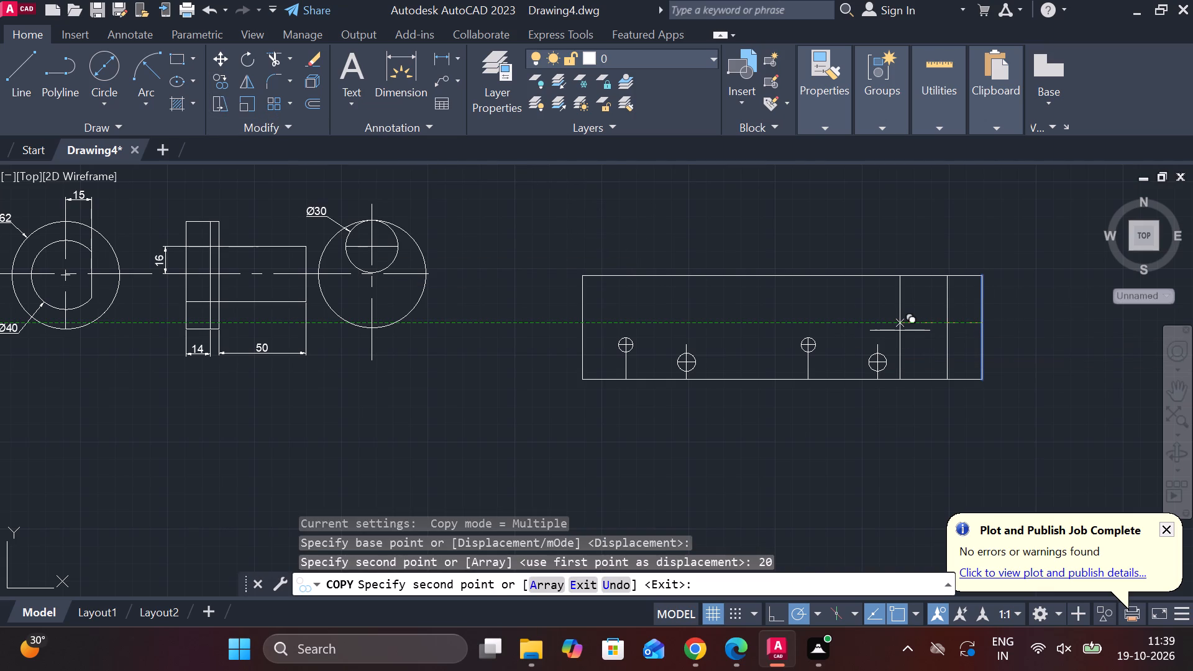
pyautogui.write('60')
pyautogui.press('Return')
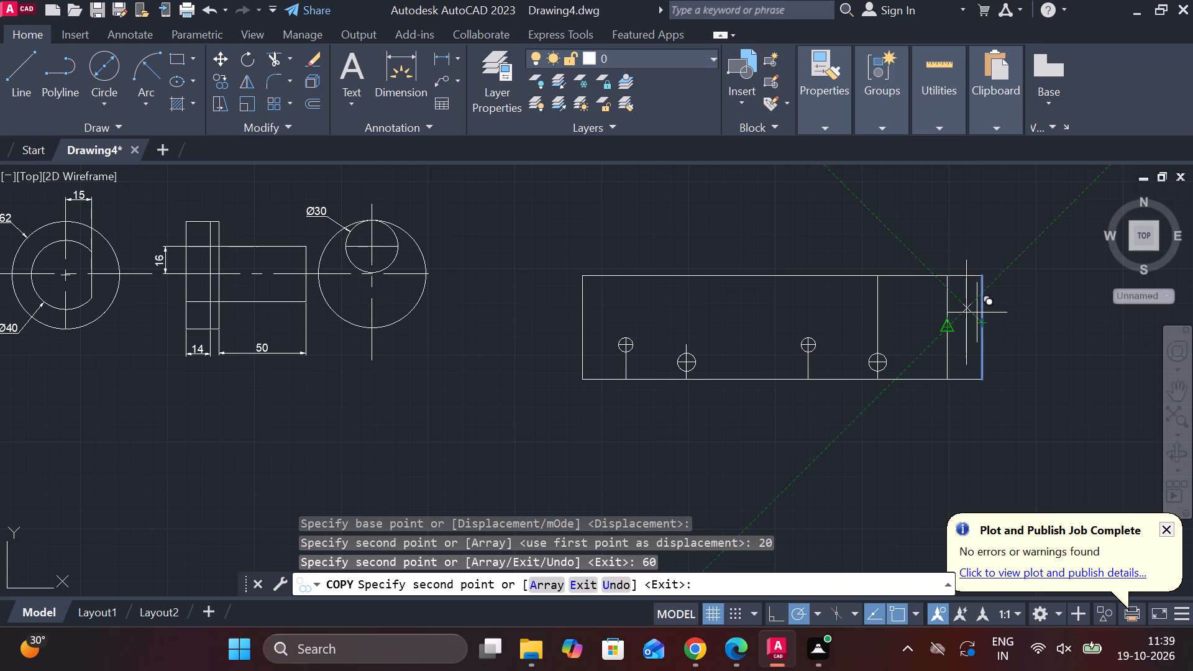
pyautogui.press('Escape')
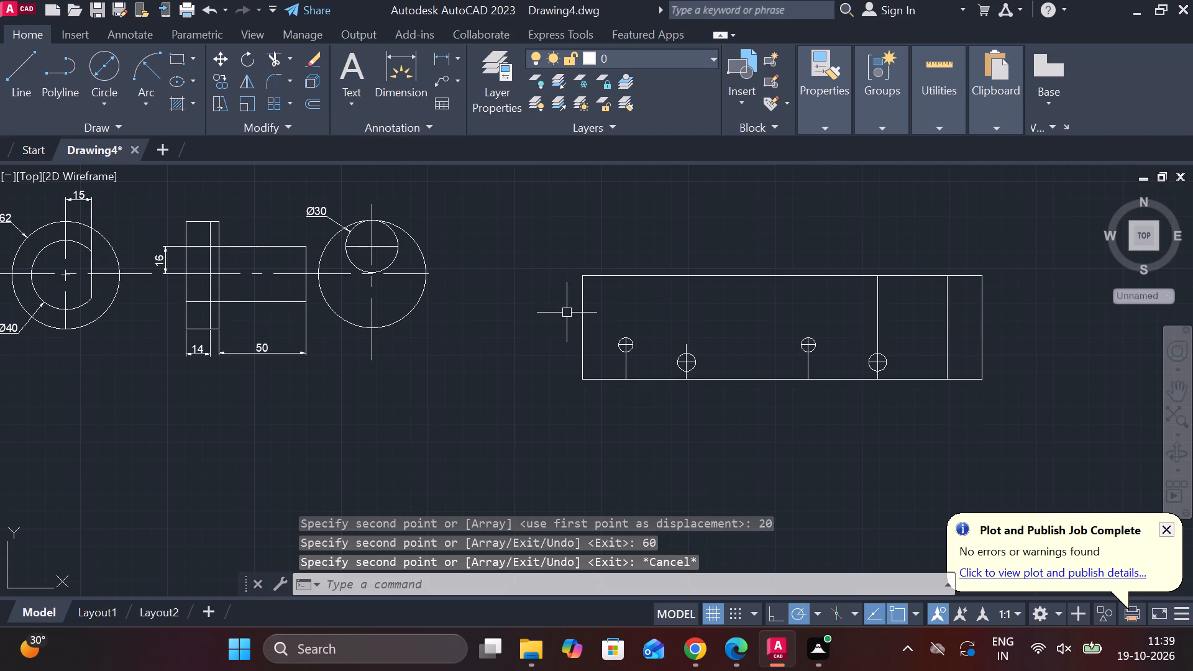
# Copy the rectangle's left edge to the right at distances of 20 and 80.
pyautogui.click(582, 316)
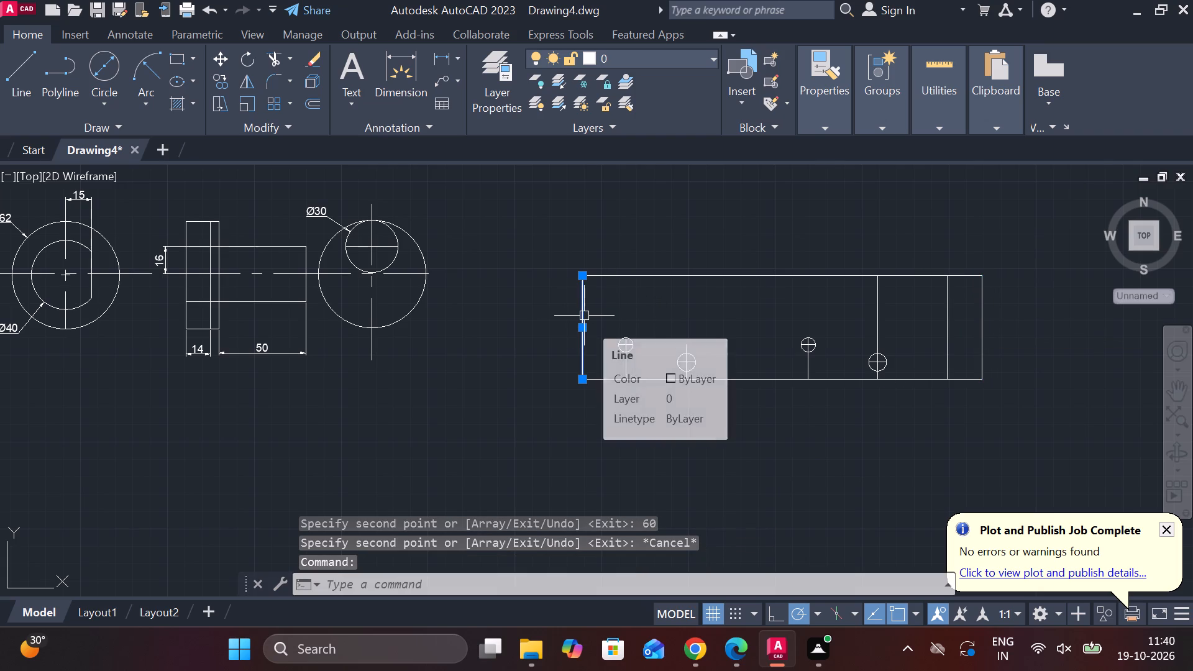
pyautogui.write('CO')
pyautogui.press('Return')
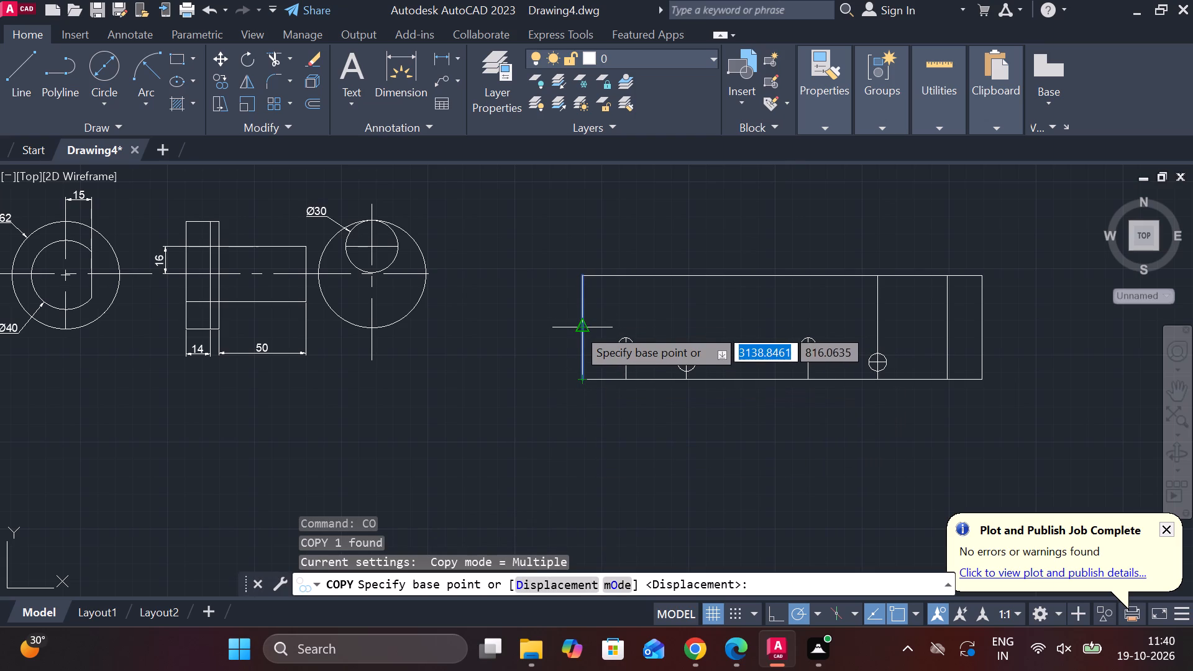
pyautogui.click(577, 327)
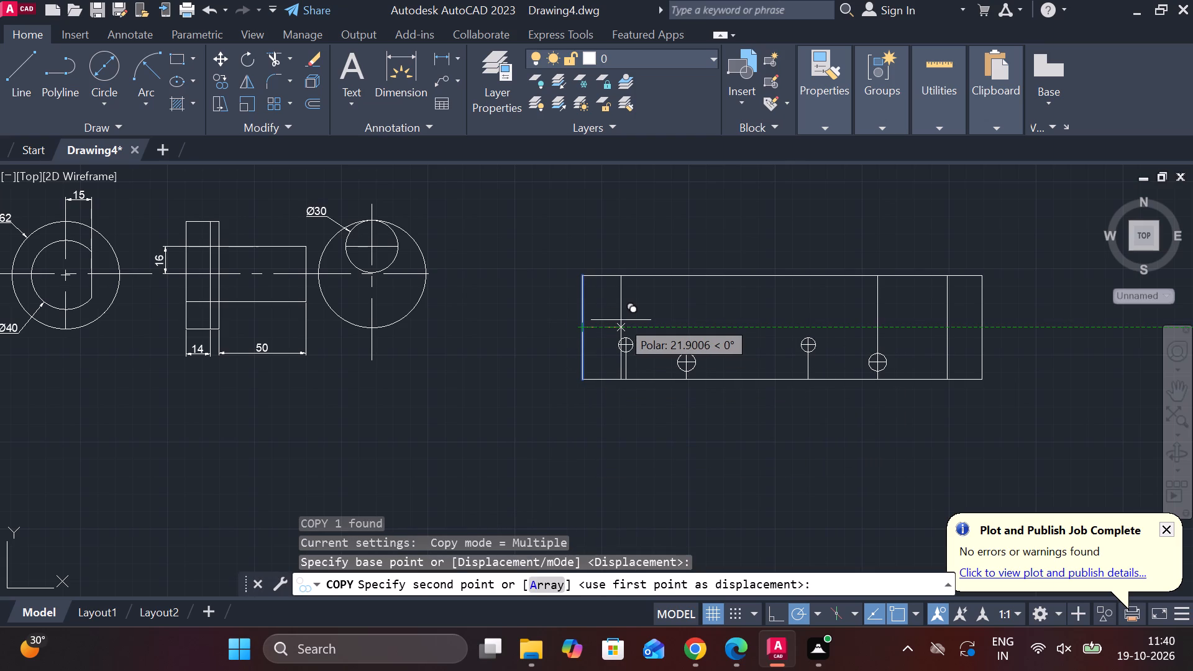
pyautogui.write('20')
pyautogui.press('Return')
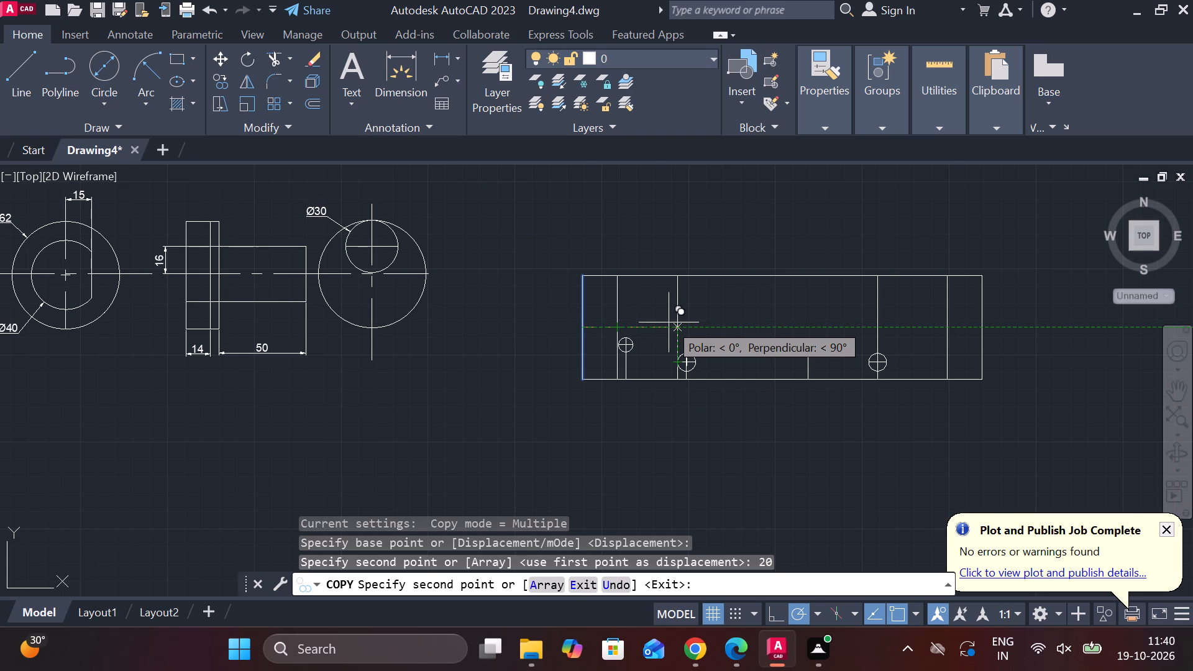
pyautogui.write('80')
pyautogui.press('Return')
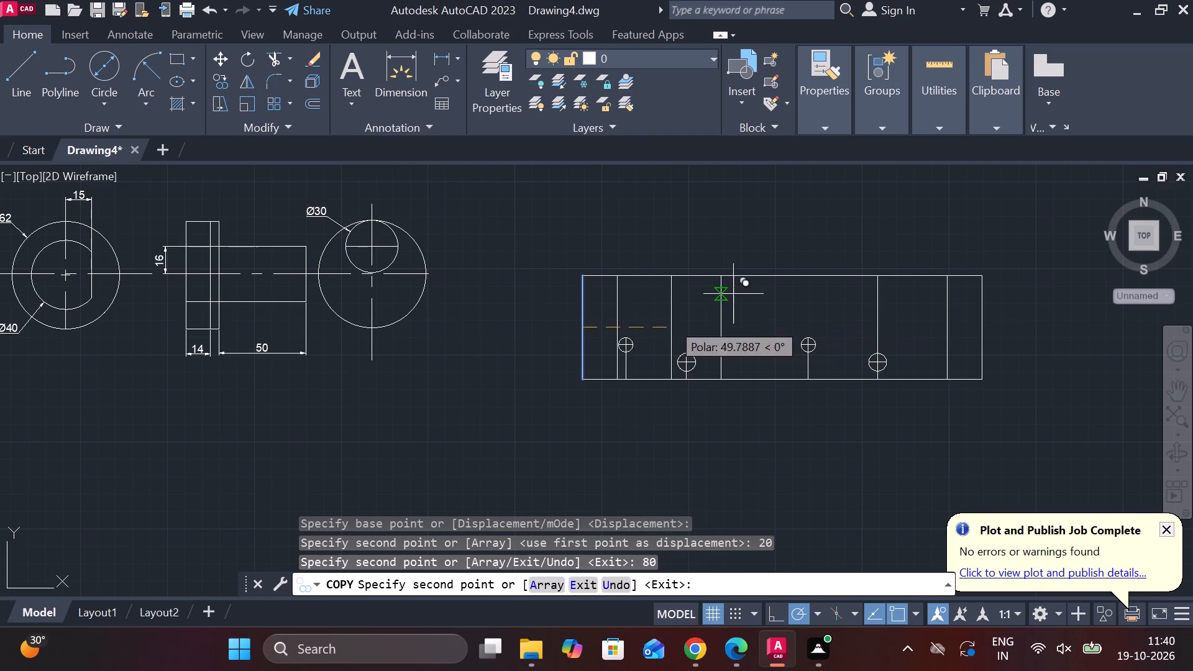
pyautogui.press('Escape')
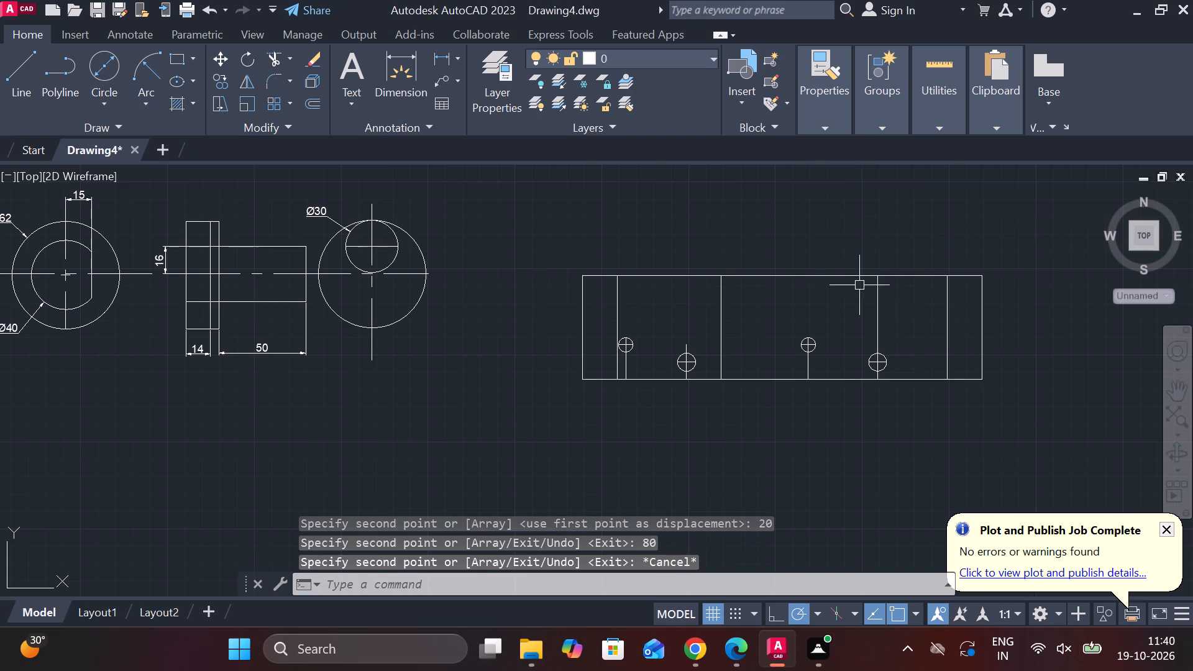
# Copy the rectangle's top edge downward by 17.
pyautogui.click(807, 274)
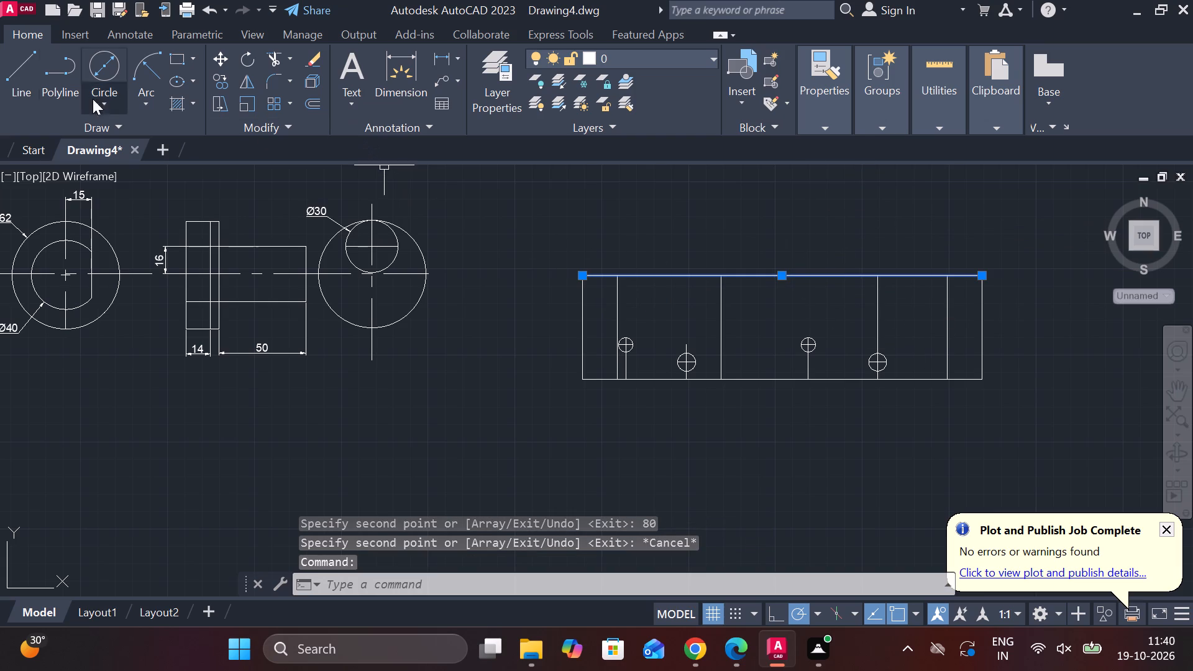
pyautogui.click(218, 81)
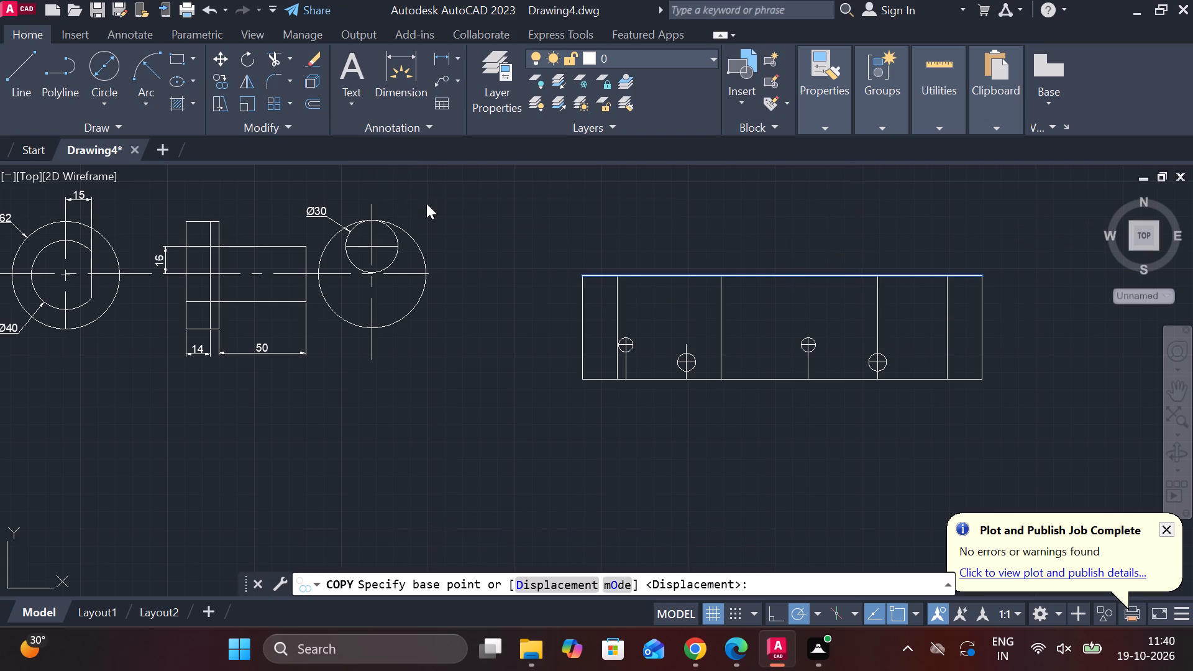
pyautogui.click(787, 278)
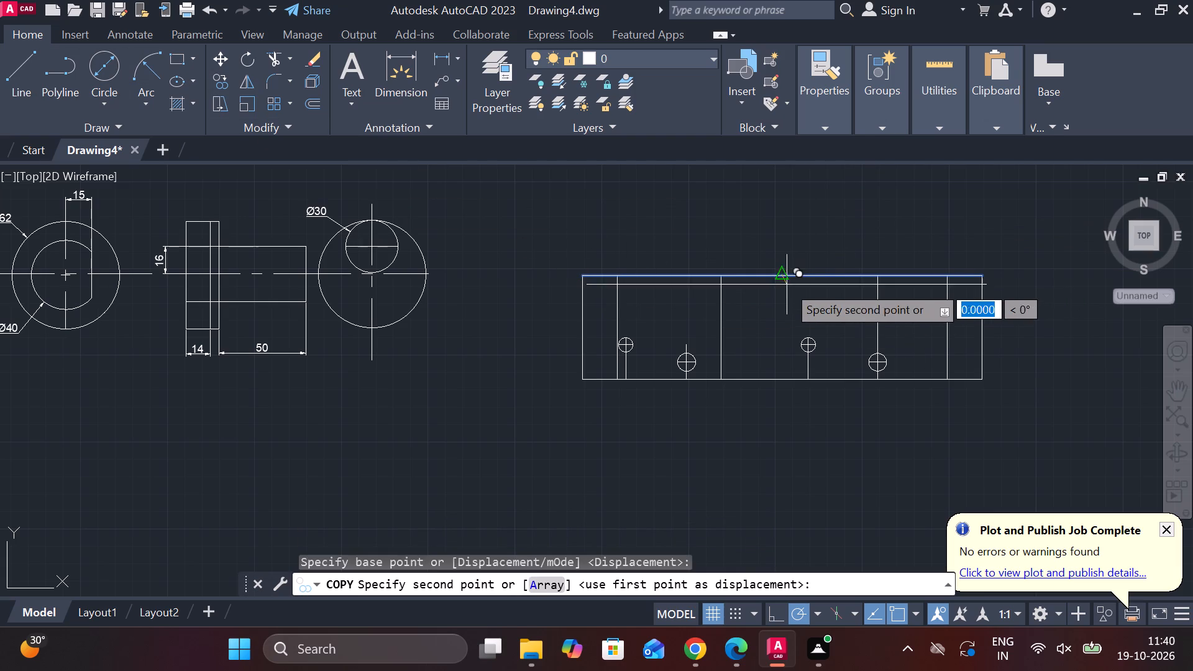
pyautogui.press('1')
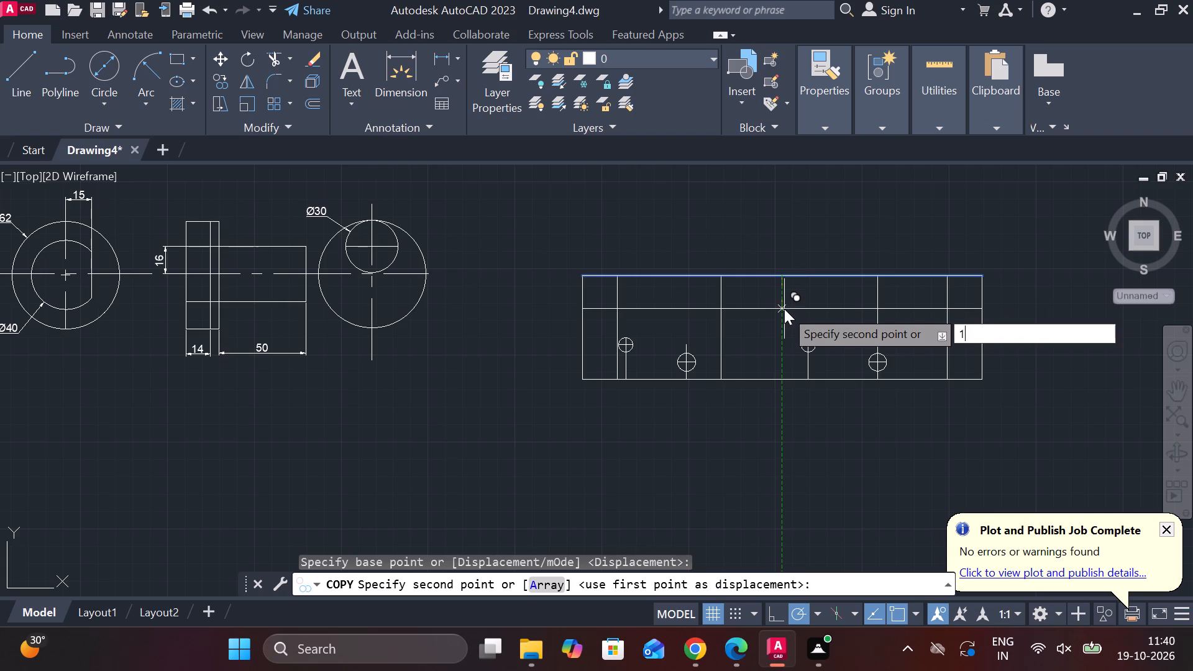
pyautogui.press('7')
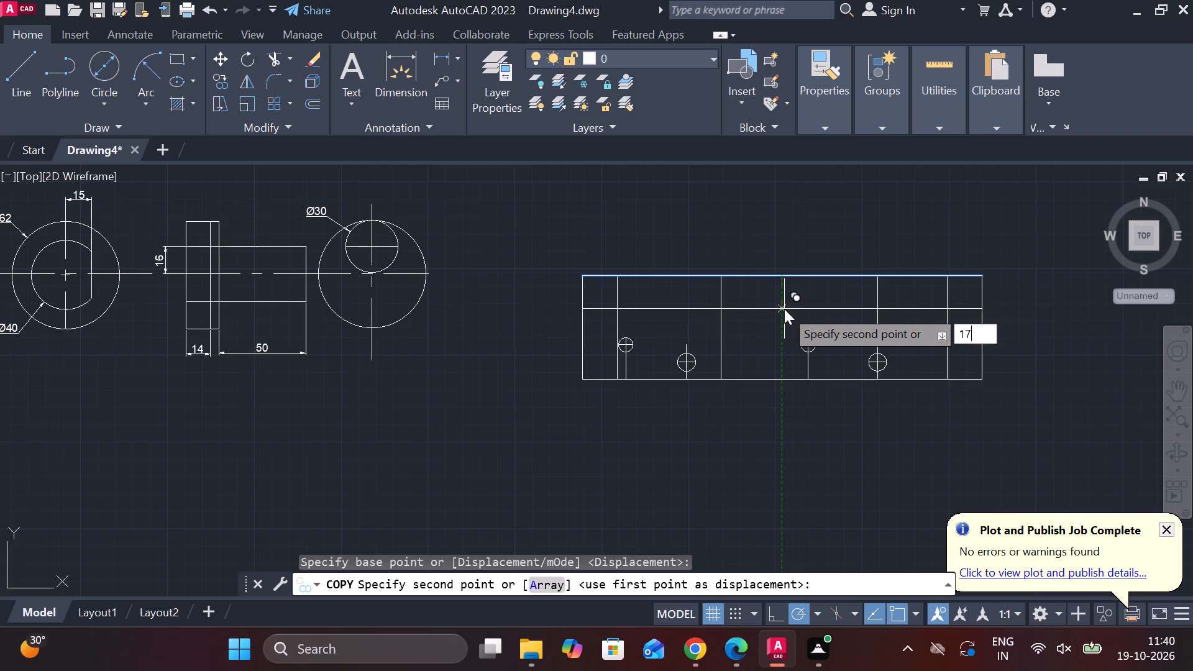
pyautogui.press('Return')
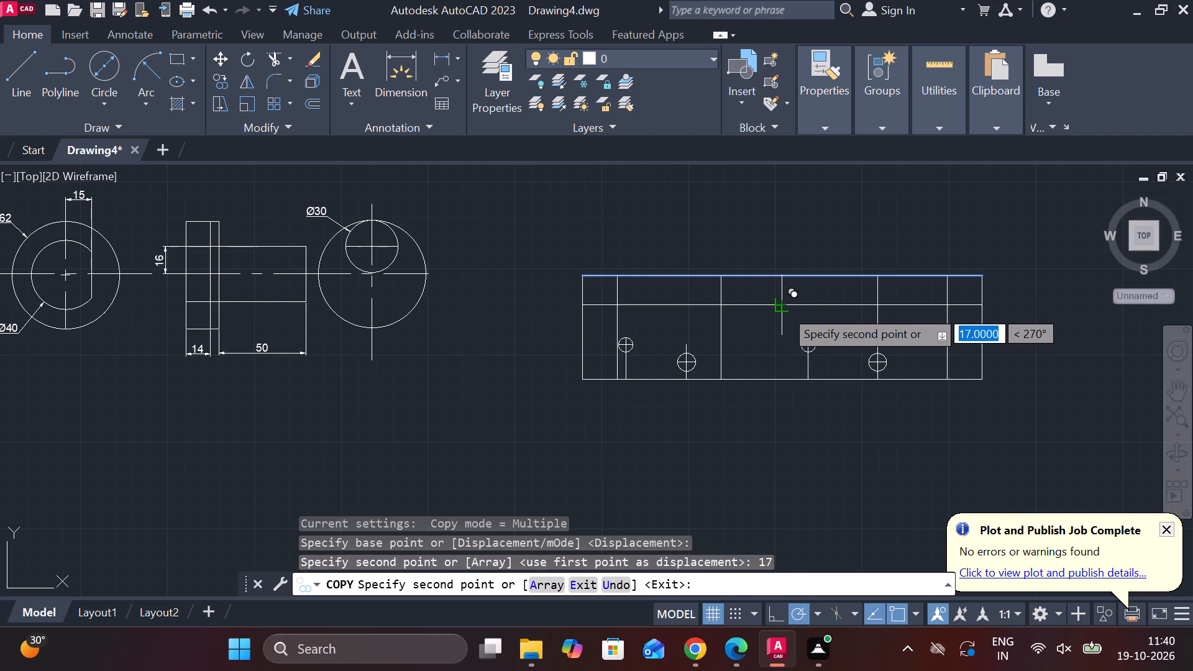
pyautogui.press('Escape')
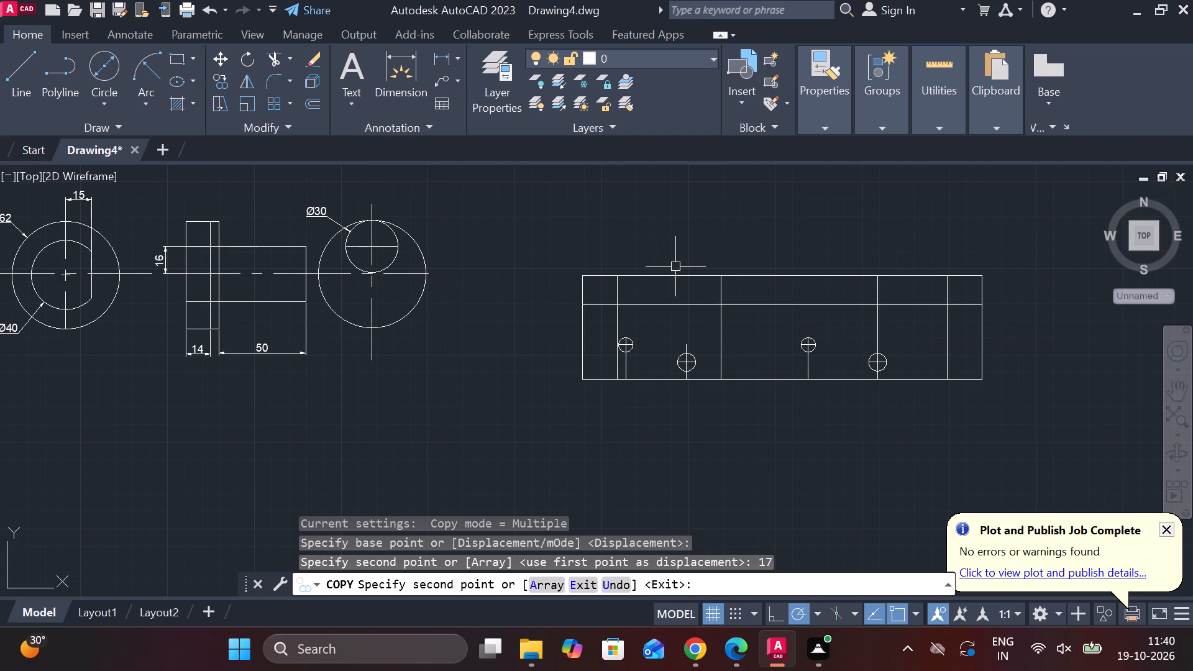
# Copy the rectangle's top edge downward at distances of 10 and 20.
pyautogui.click(677, 274)
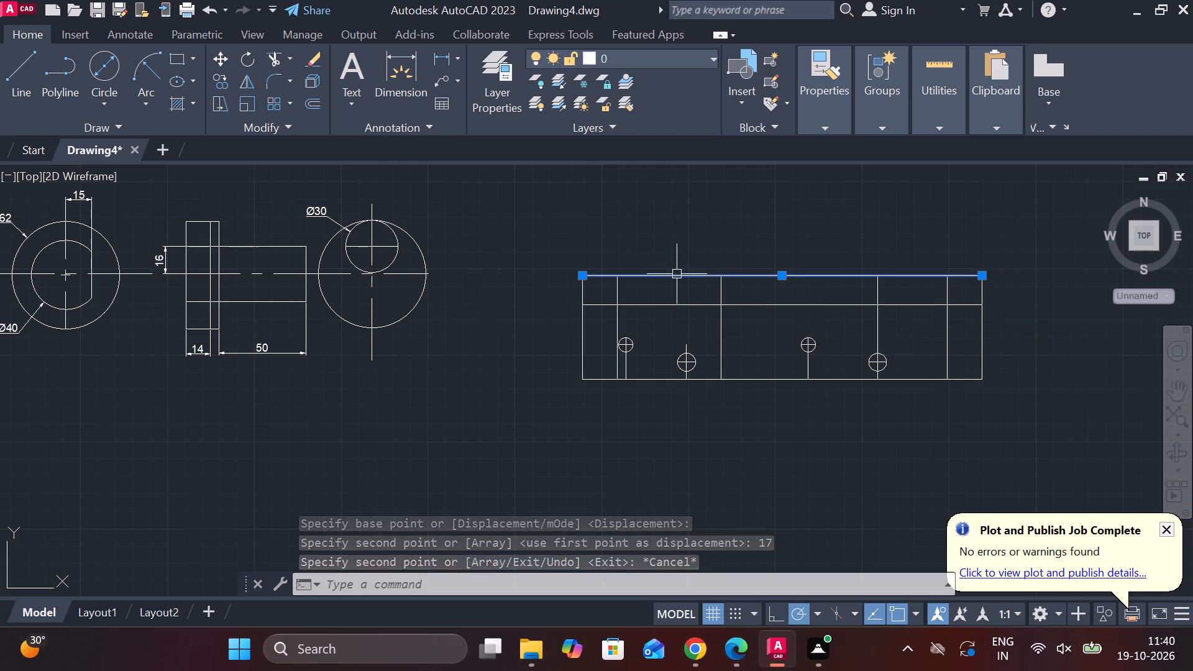
pyautogui.click(223, 80)
pyautogui.click(783, 278)
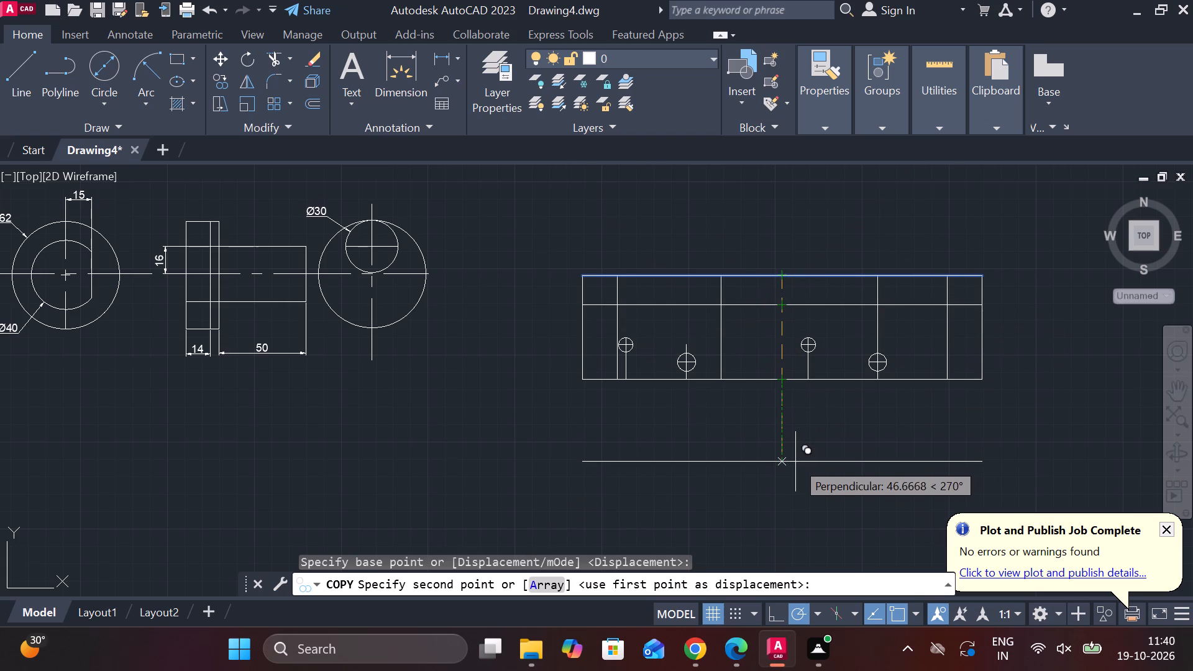
pyautogui.press('1')
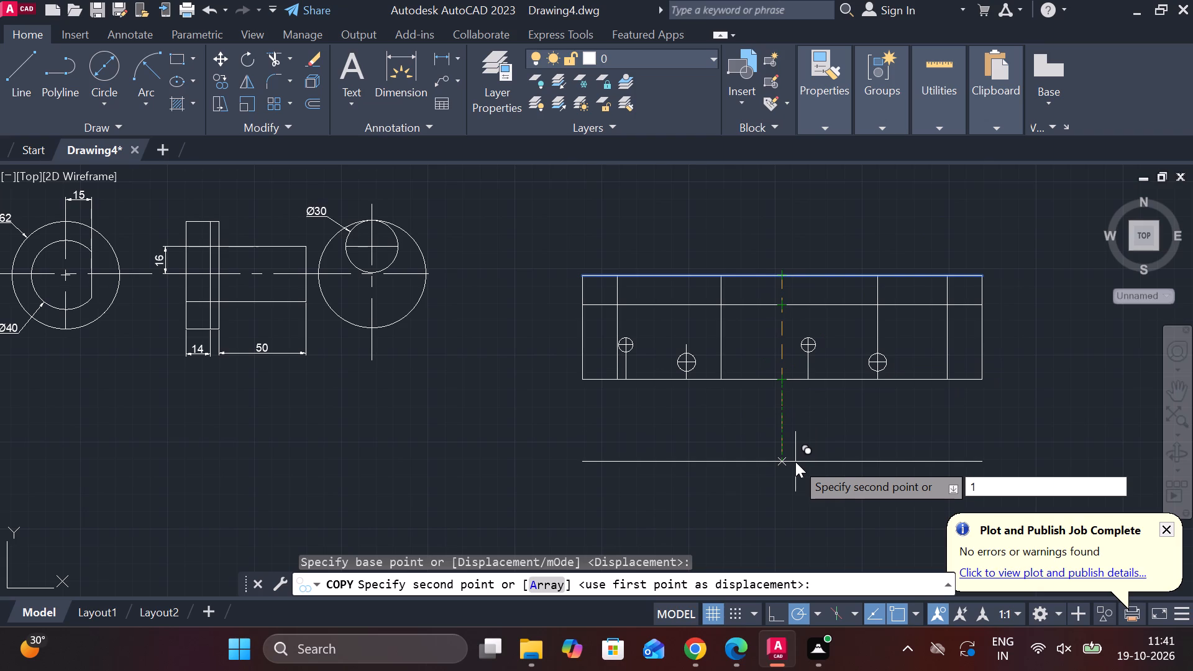
pyautogui.press('0')
pyautogui.press('Return')
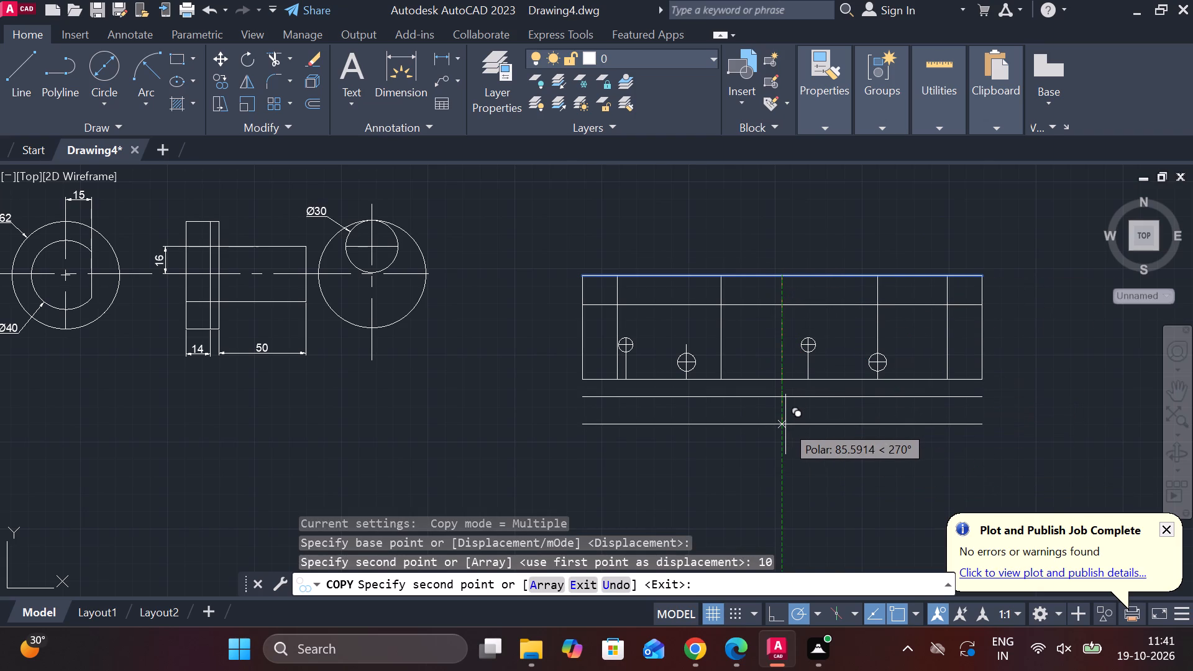
pyautogui.hotkey('ctrl', 'z')
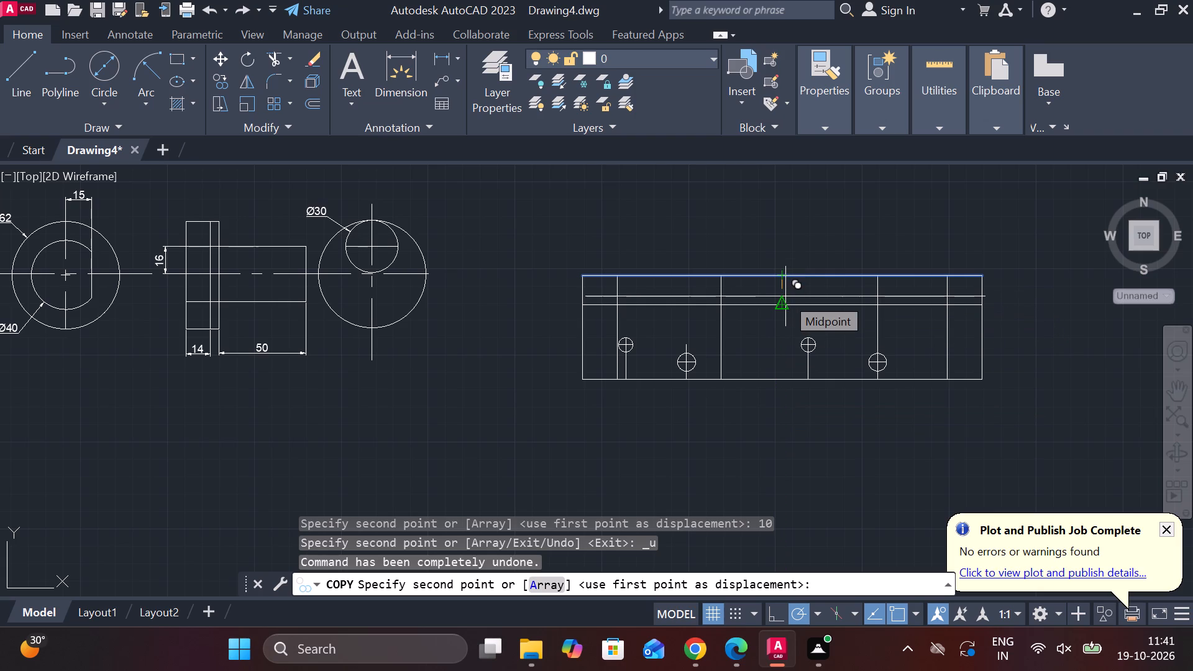
pyautogui.write('10')
pyautogui.press('Return')
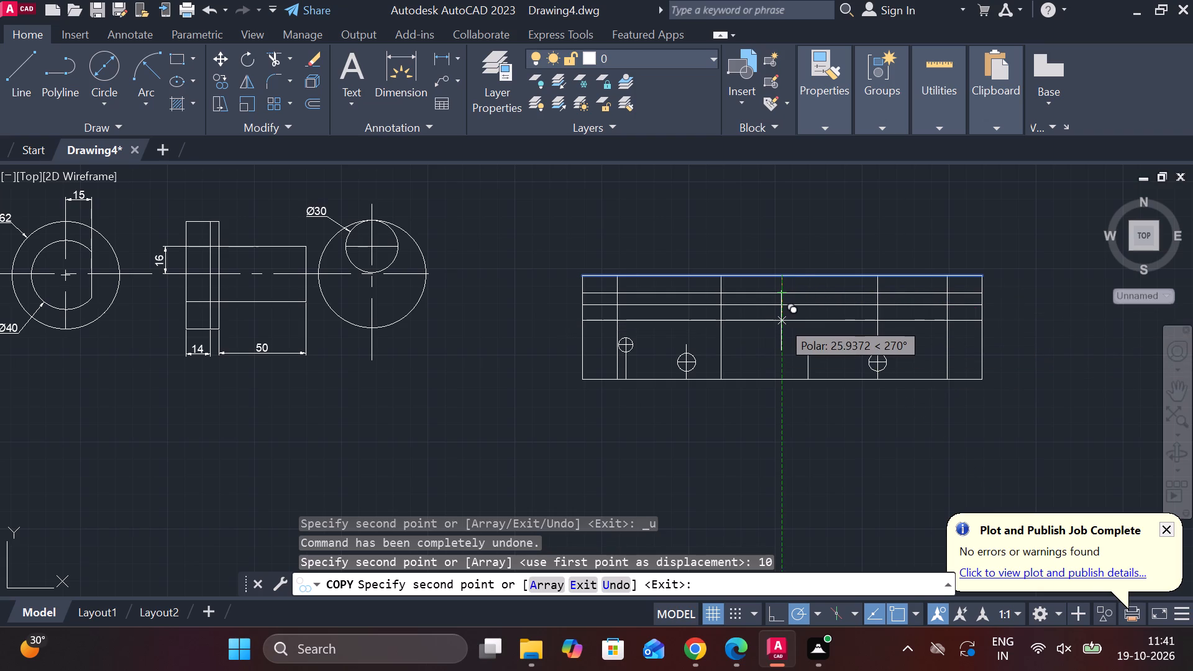
pyautogui.press('2')
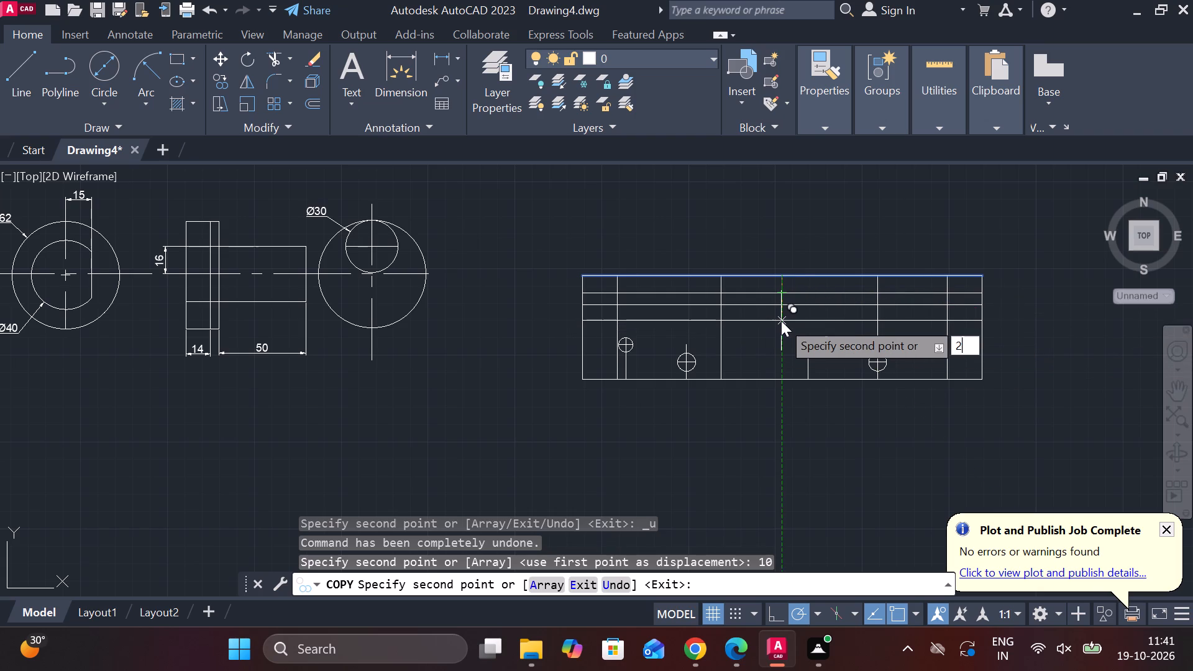
pyautogui.press('0')
pyautogui.press('Return')
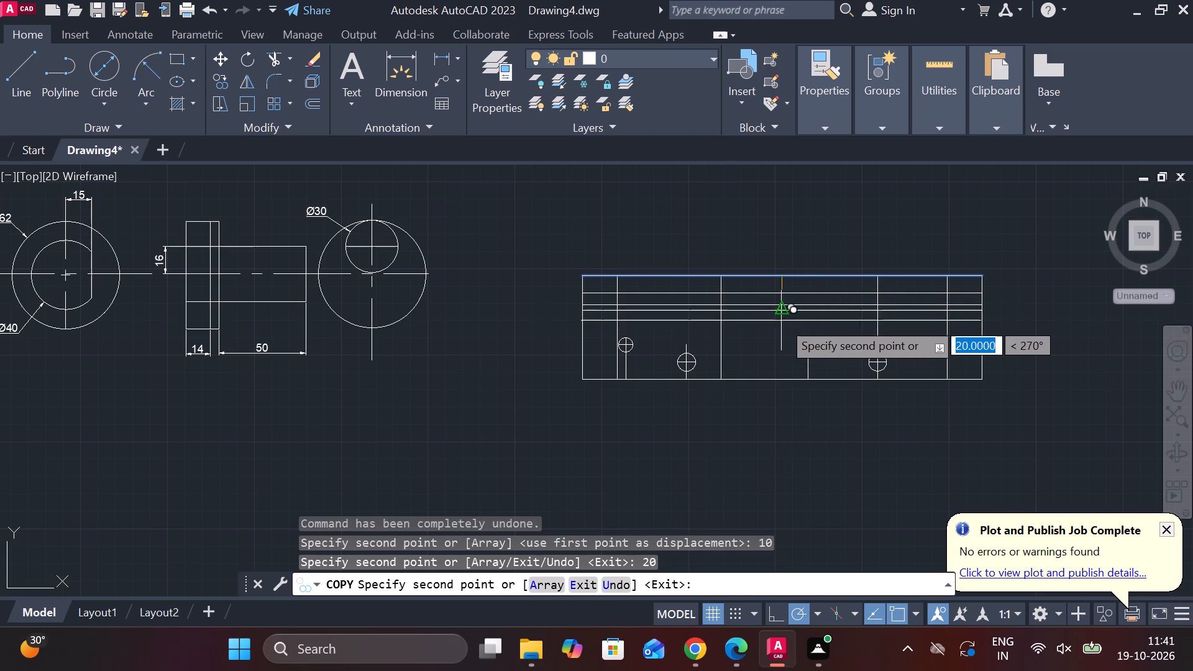
pyautogui.press('Escape')
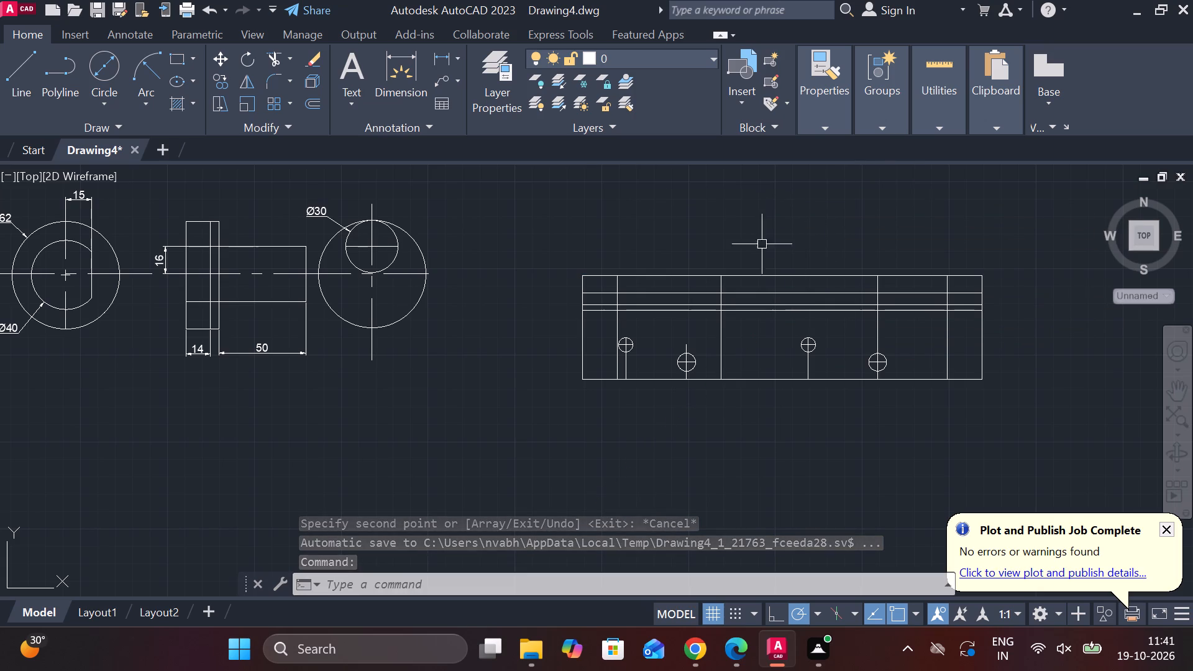
# Draw two 16.2 diameter circles where the line 17 below the top edge crosses the verticals 20 and 60 from the right edge.
pyautogui.click(105, 79)
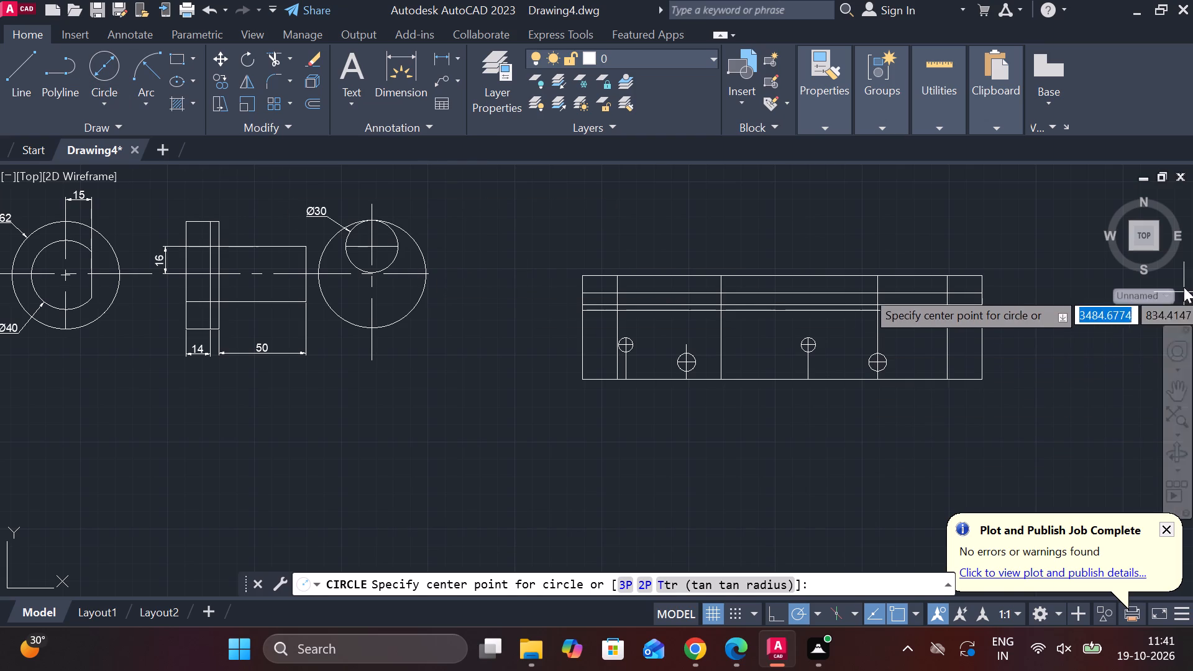
pyautogui.scroll(2, 941, 316)
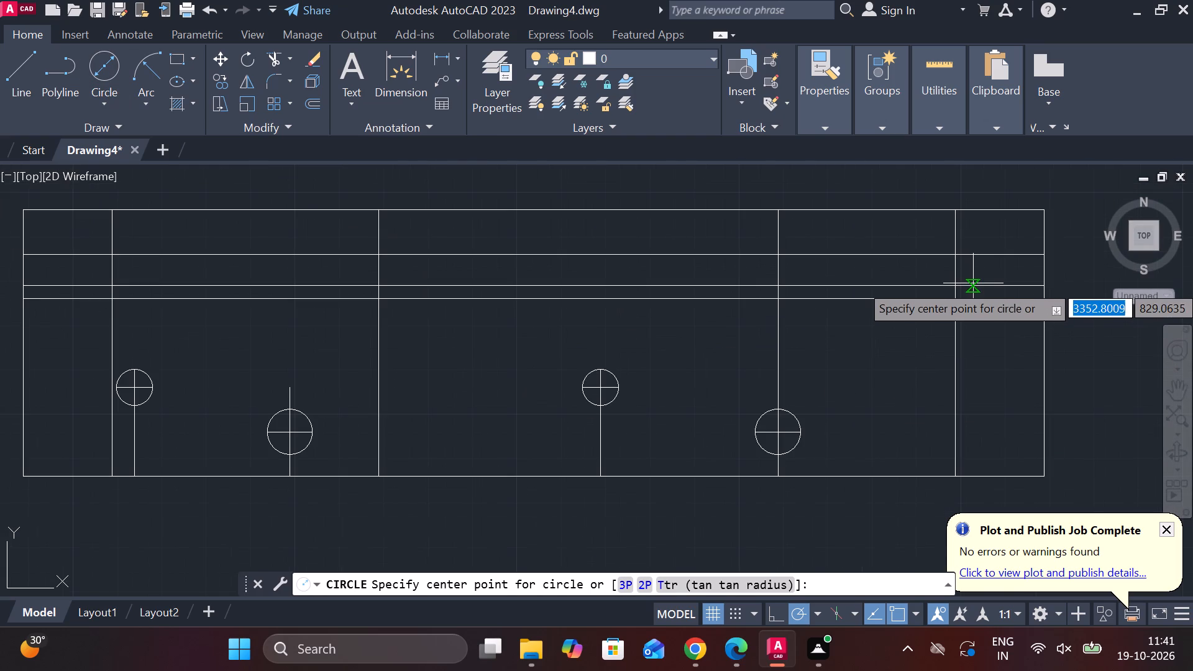
pyautogui.click(962, 287)
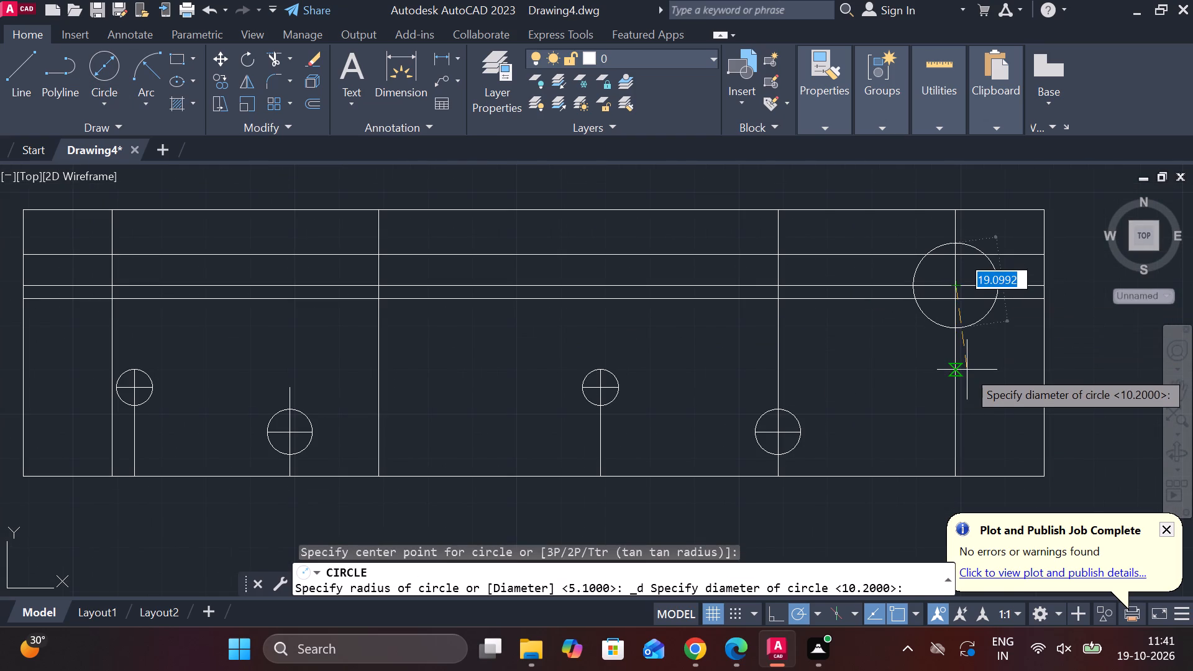
pyautogui.press('1')
pyautogui.write('6.')
pyautogui.press('2')
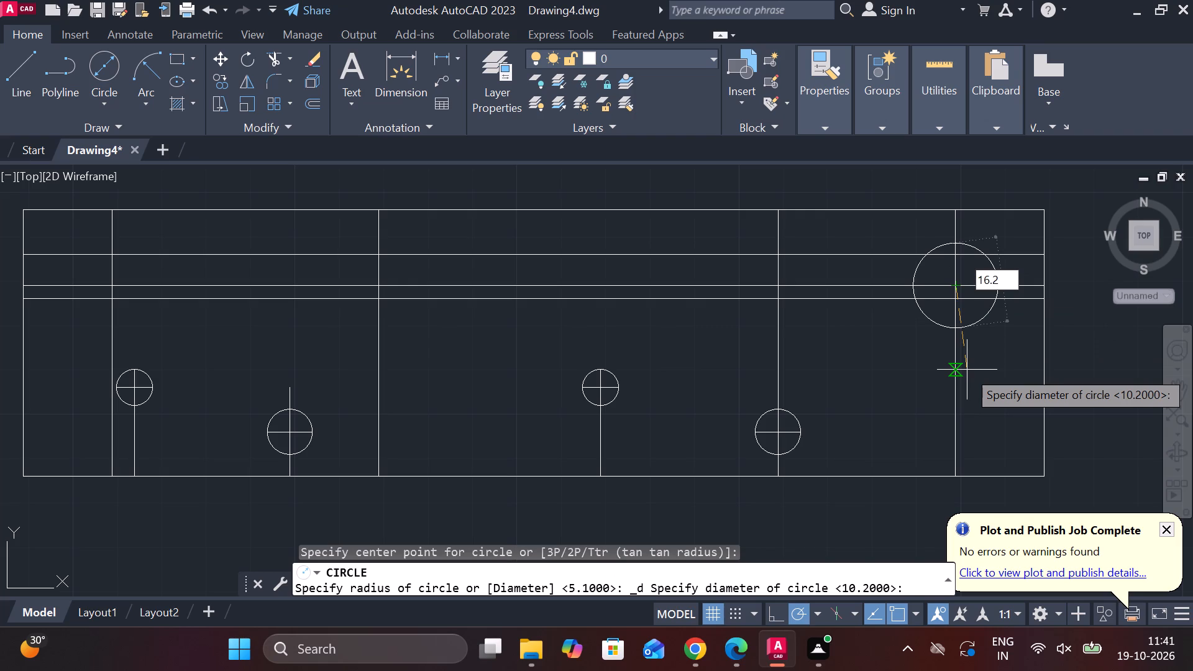
pyautogui.press('Return')
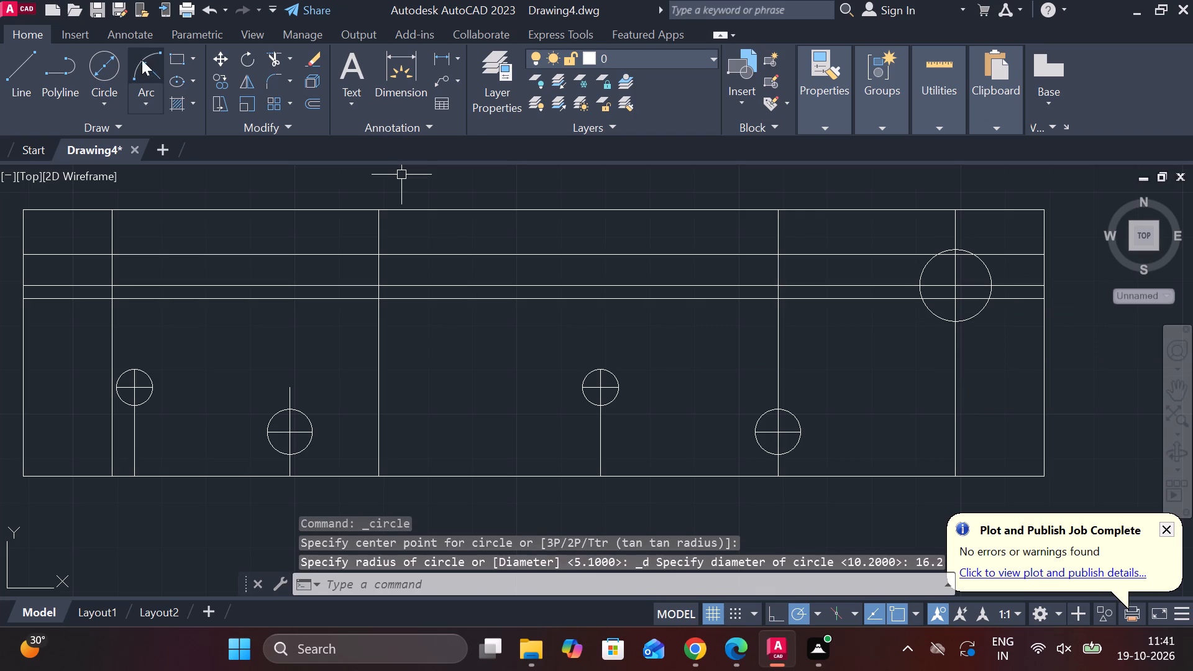
pyautogui.click(104, 64)
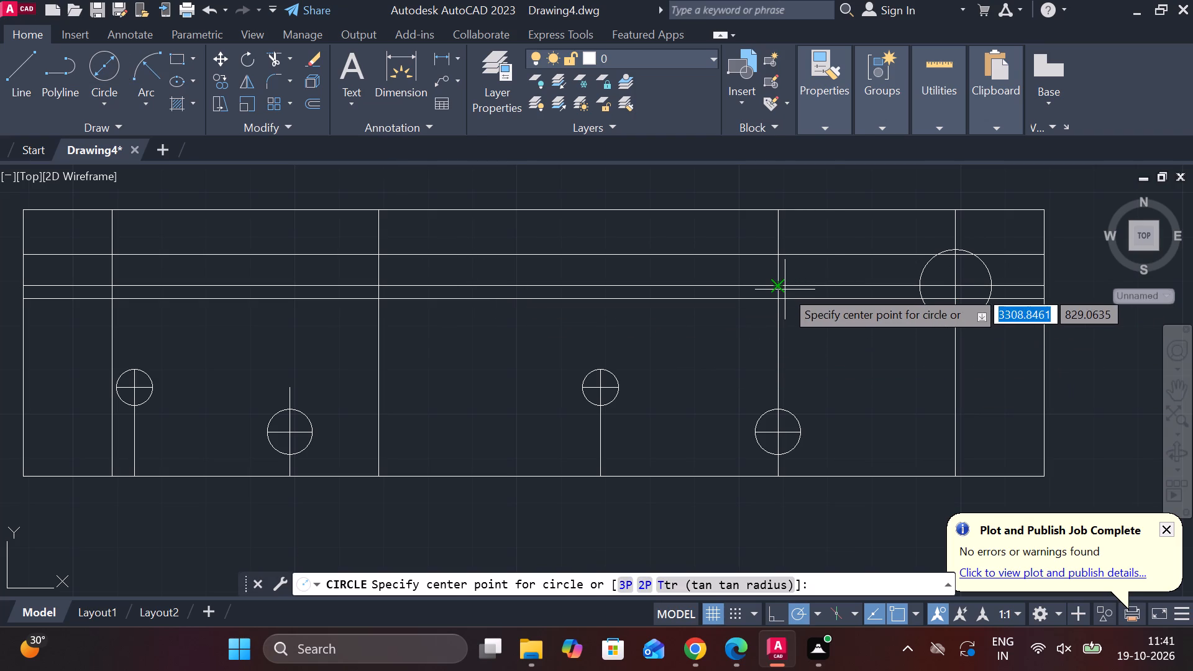
pyautogui.click(778, 290)
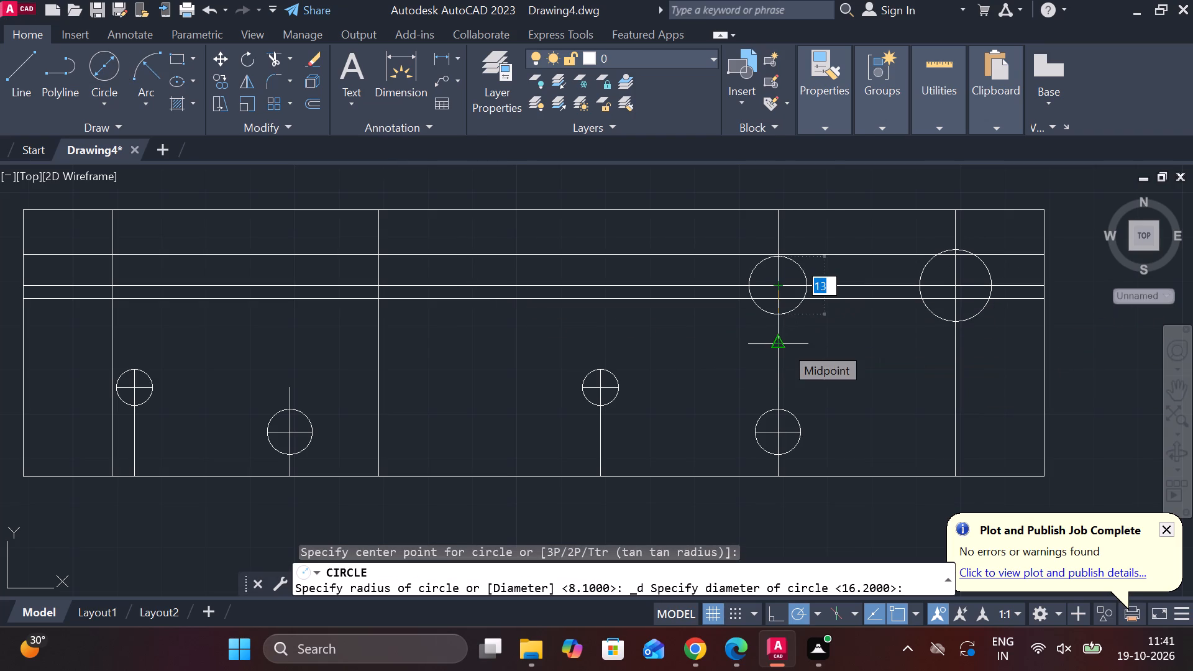
pyautogui.press('1')
pyautogui.write('6.')
pyautogui.press('2')
pyautogui.press('Return')
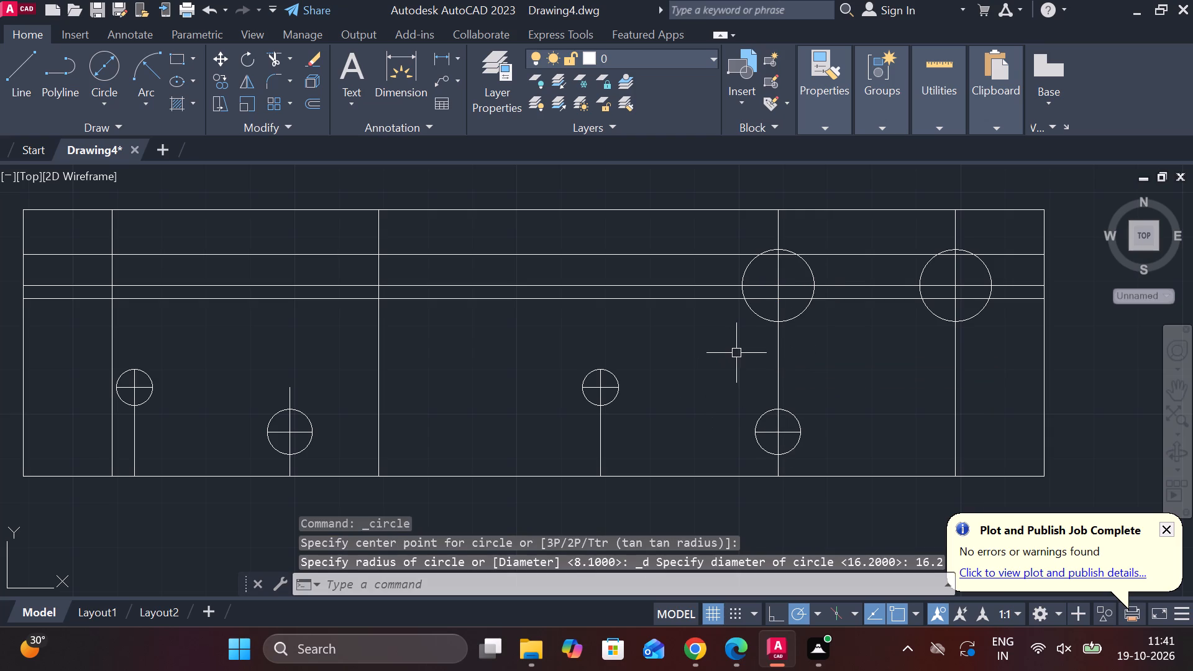
# Draw two 8.2 diameter circles where the line 10 below the top edge crosses the verticals 20 and 80 from the left edge.
pyautogui.scroll(-1, 734, 352)
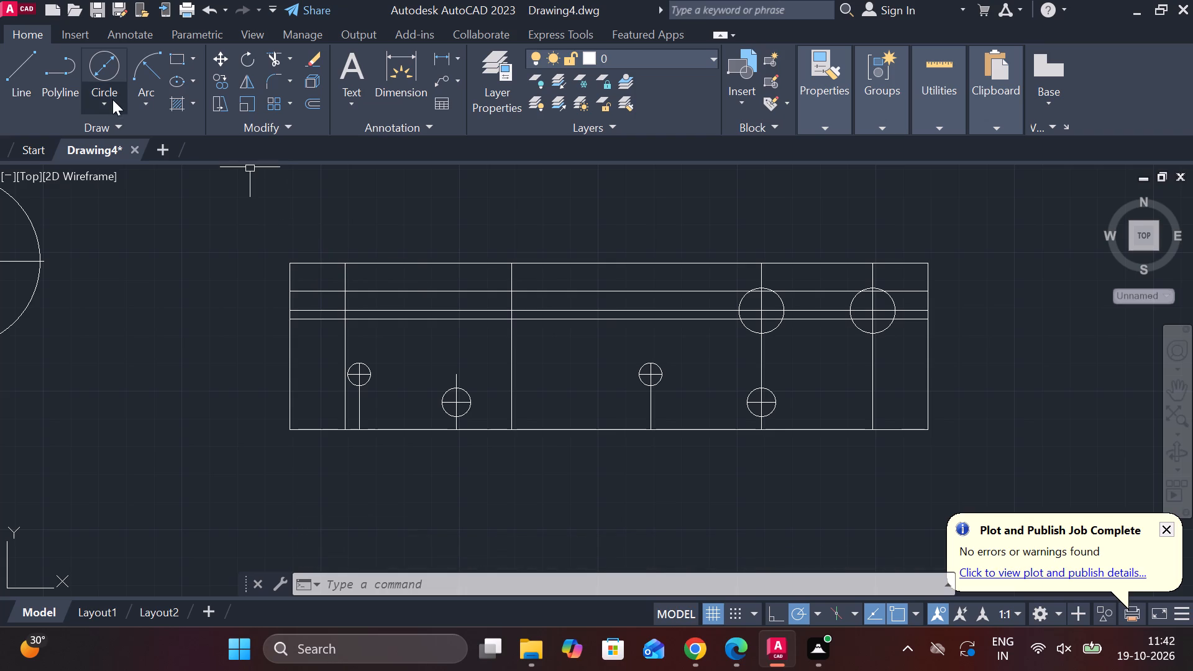
pyautogui.click(114, 64)
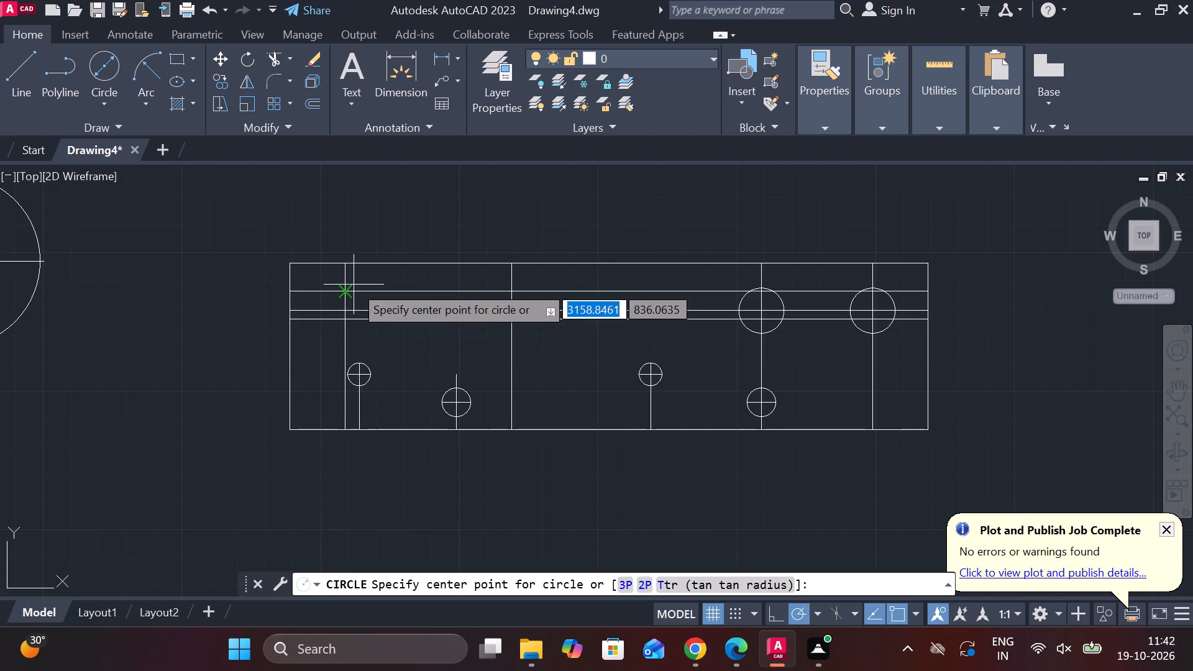
pyautogui.click(345, 287)
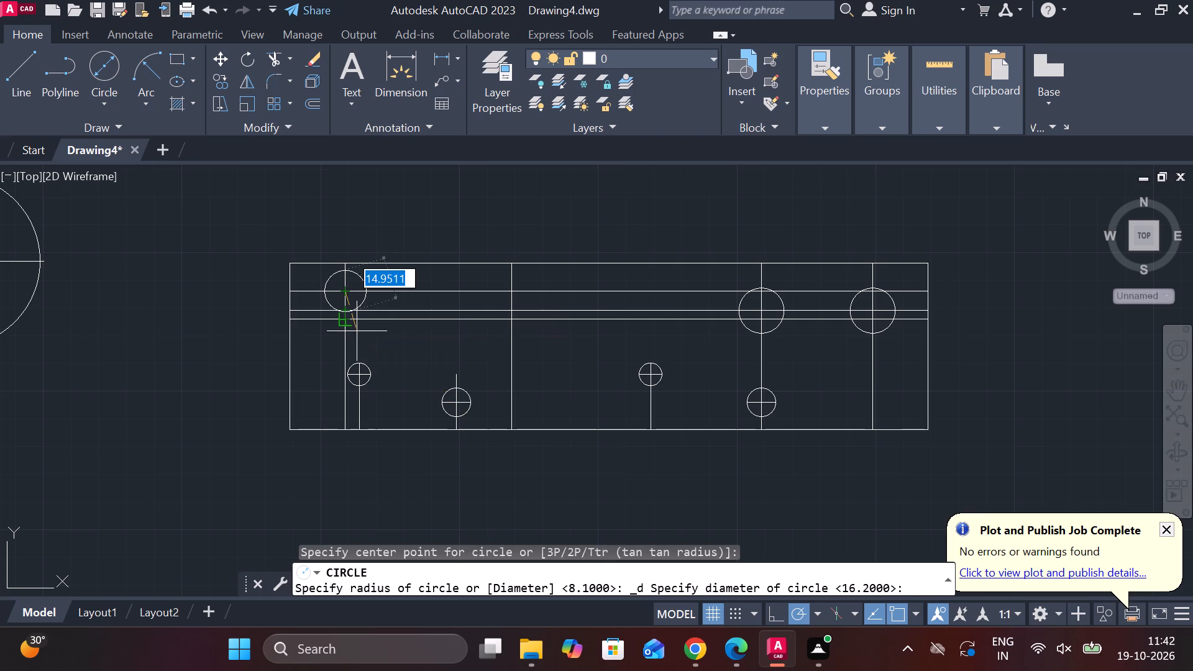
pyautogui.write('8.2')
pyautogui.press('Return')
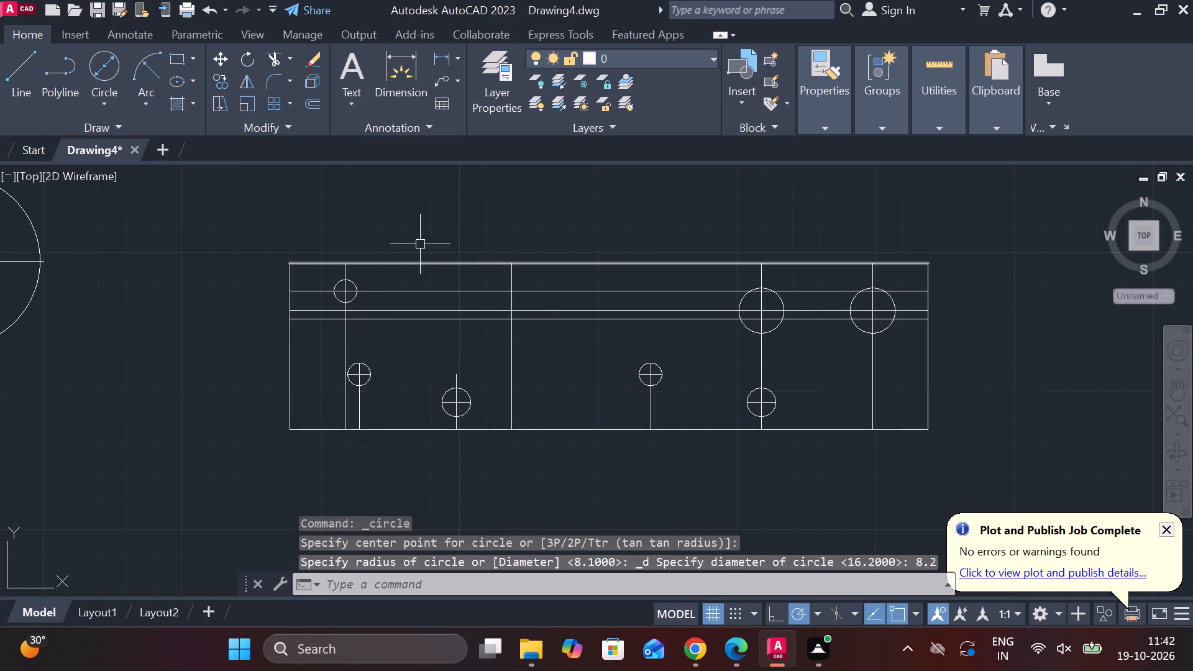
pyautogui.click(116, 58)
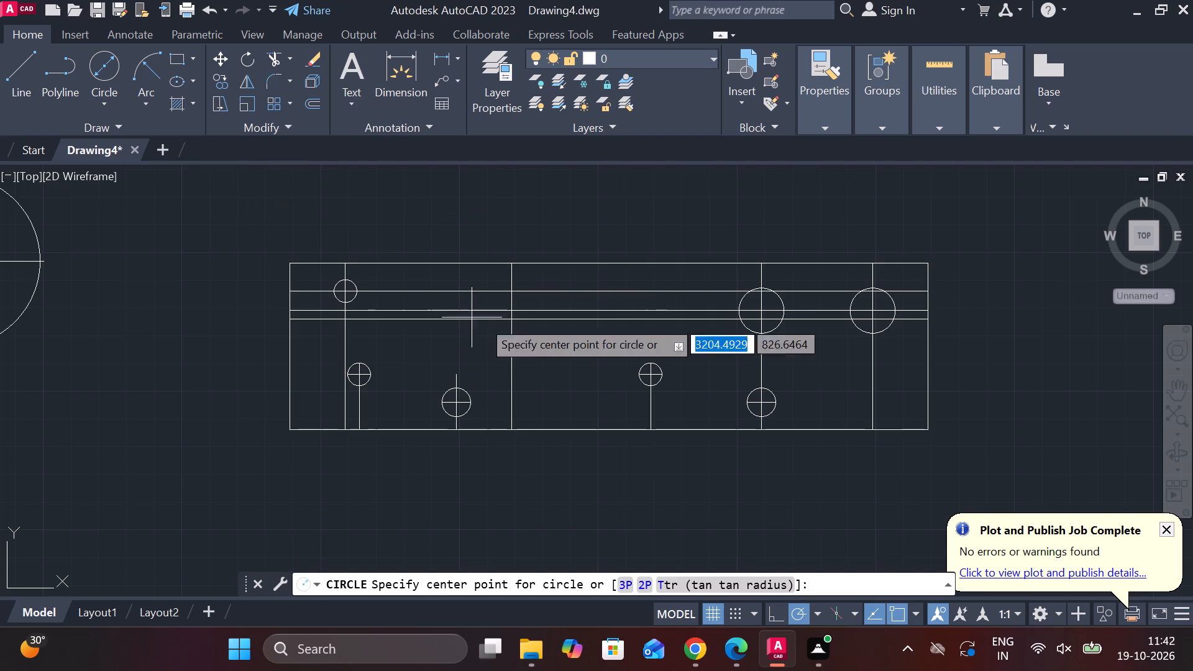
pyautogui.click(515, 297)
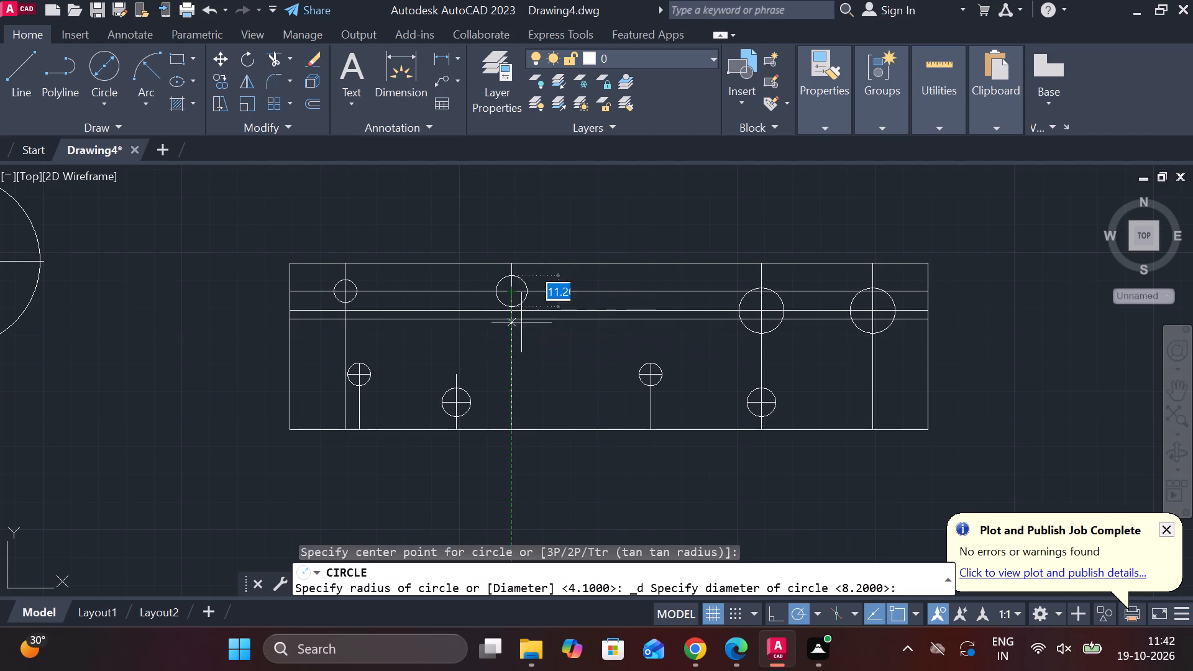
pyautogui.write('8.2')
pyautogui.press('Return')
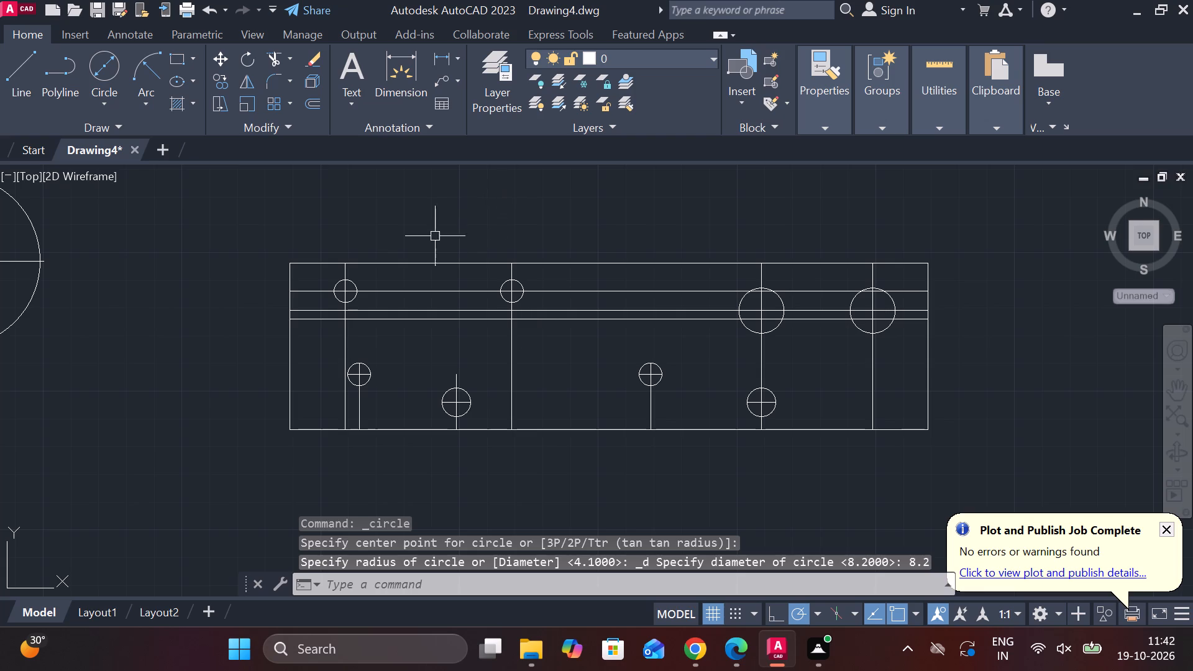
# Trim the three upper horizontal lines across the middle span and the four long vertical lines below the upper circles.
pyautogui.click(278, 62)
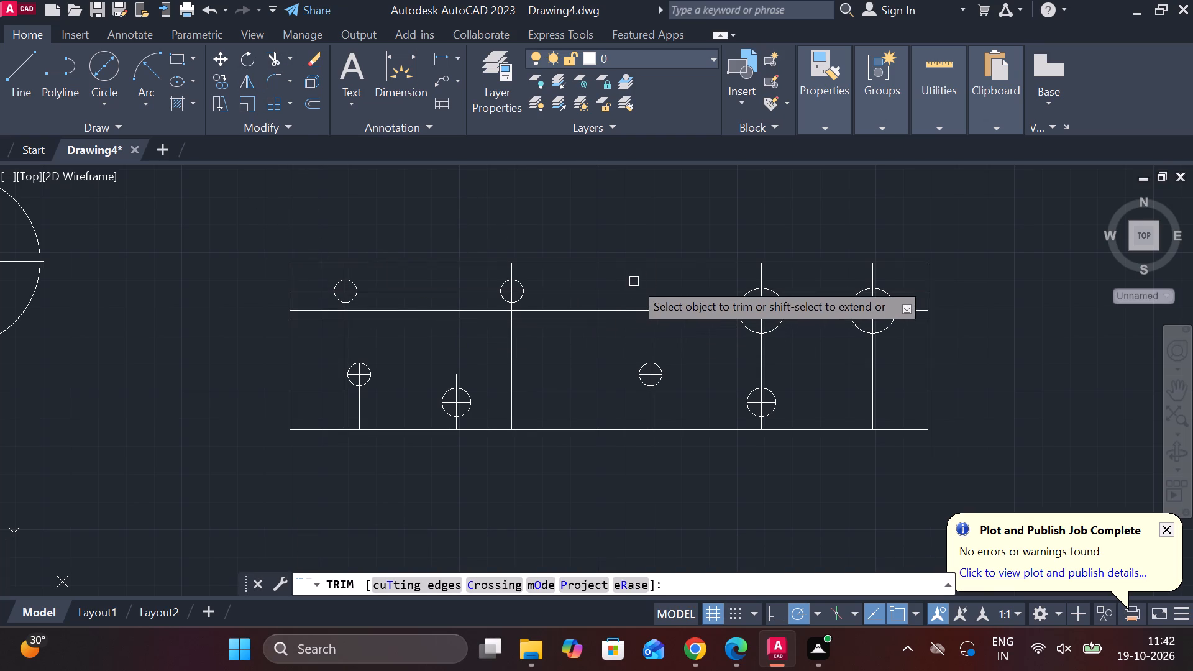
pyautogui.click(634, 281)
pyautogui.moveTo(634, 281); pyautogui.dragTo(632, 340)
pyautogui.click(572, 346)
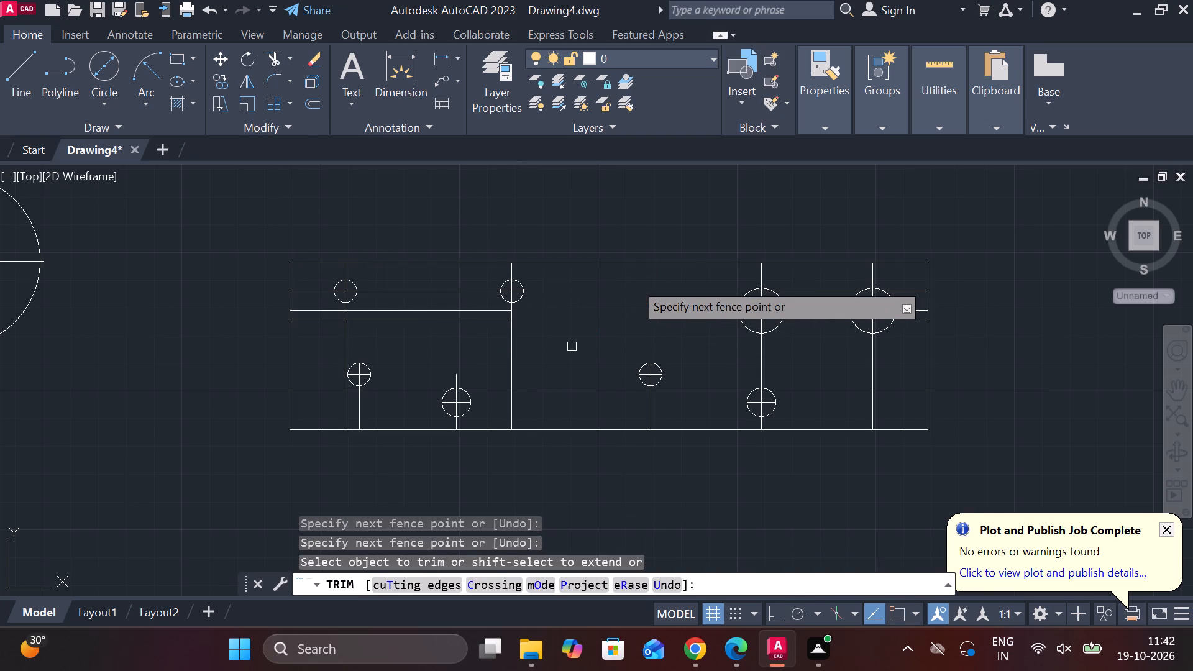
pyautogui.moveTo(545, 352); pyautogui.dragTo(318, 339)
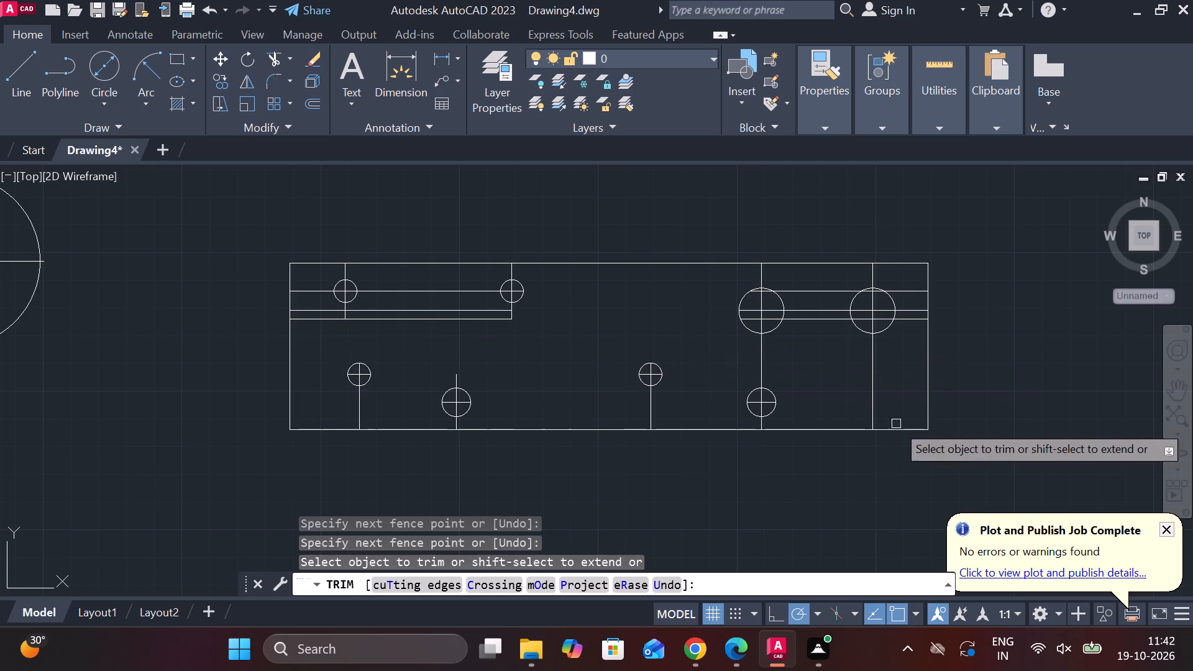
pyautogui.moveTo(744, 367); pyautogui.dragTo(883, 373)
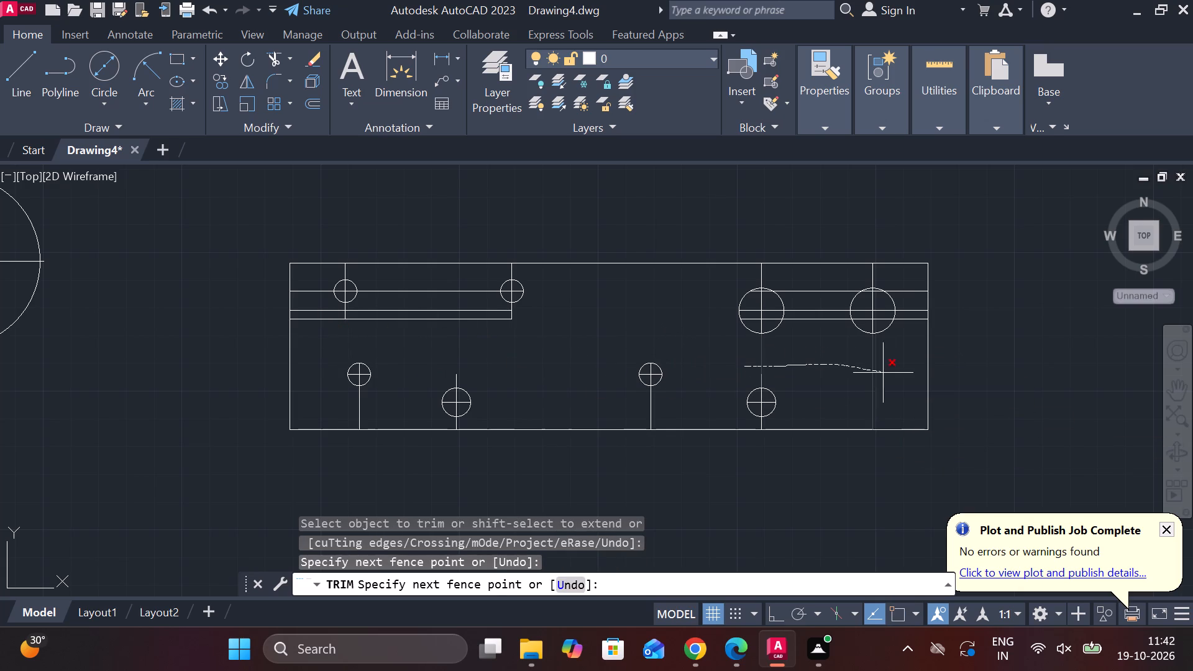
pyautogui.moveTo(883, 373); pyautogui.dragTo(889, 373)
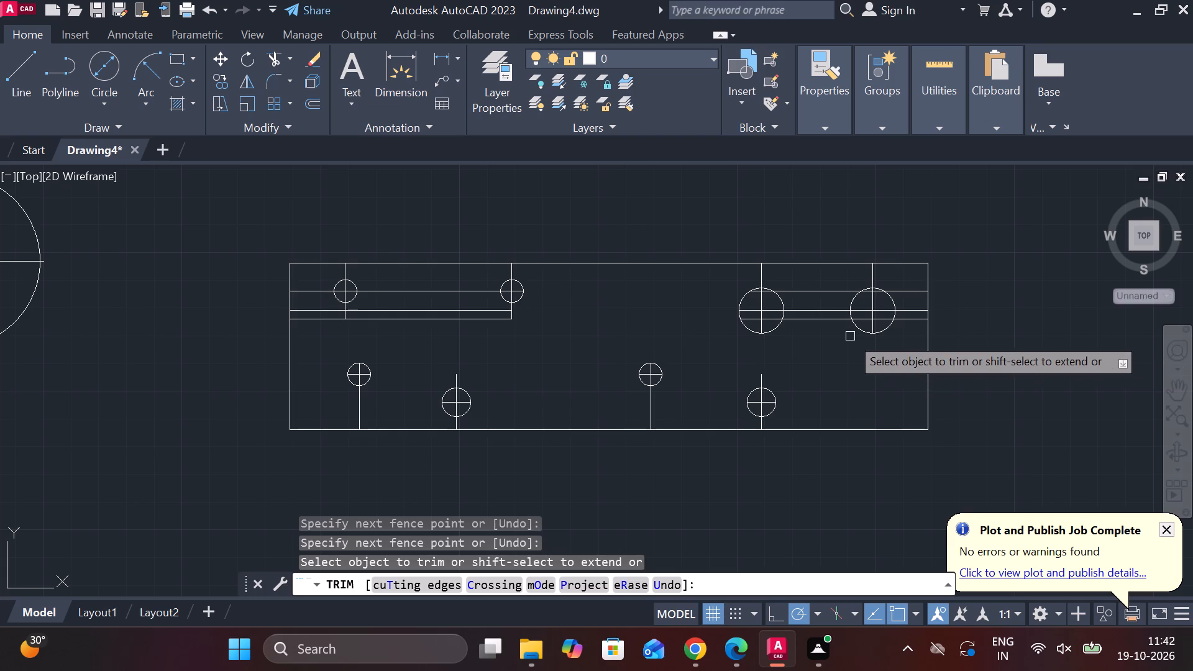
# Trim the lines 10 and 20 below the top edge between the 16.2 circles and out to the right edge.
pyautogui.click(809, 289)
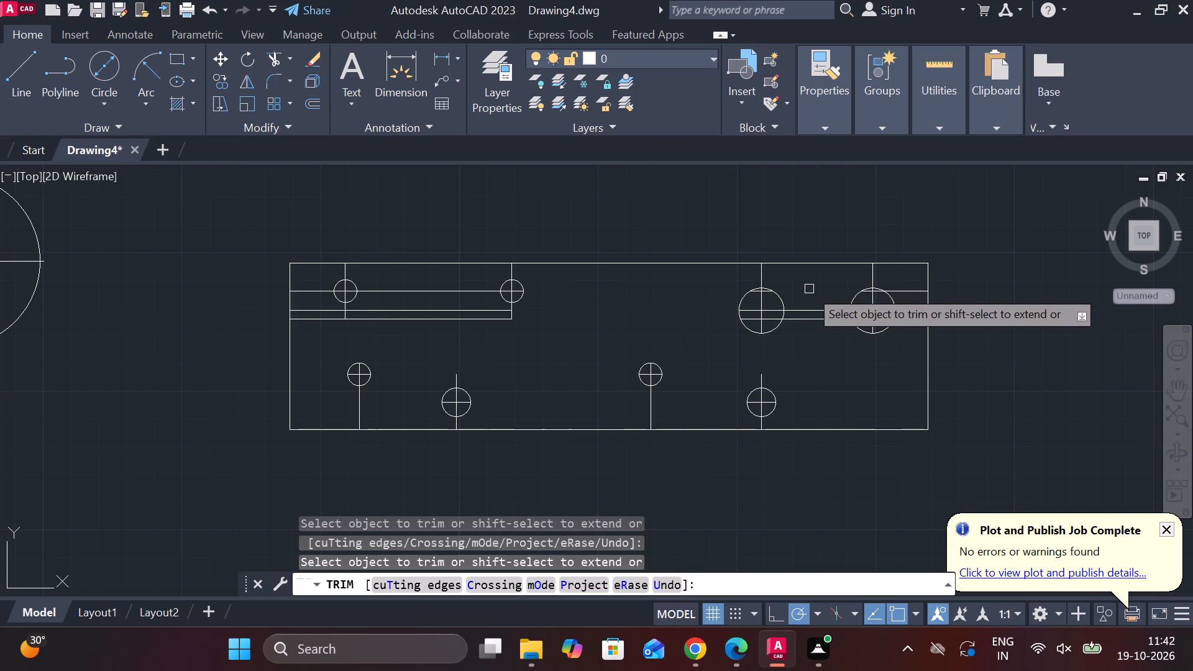
pyautogui.click(916, 289)
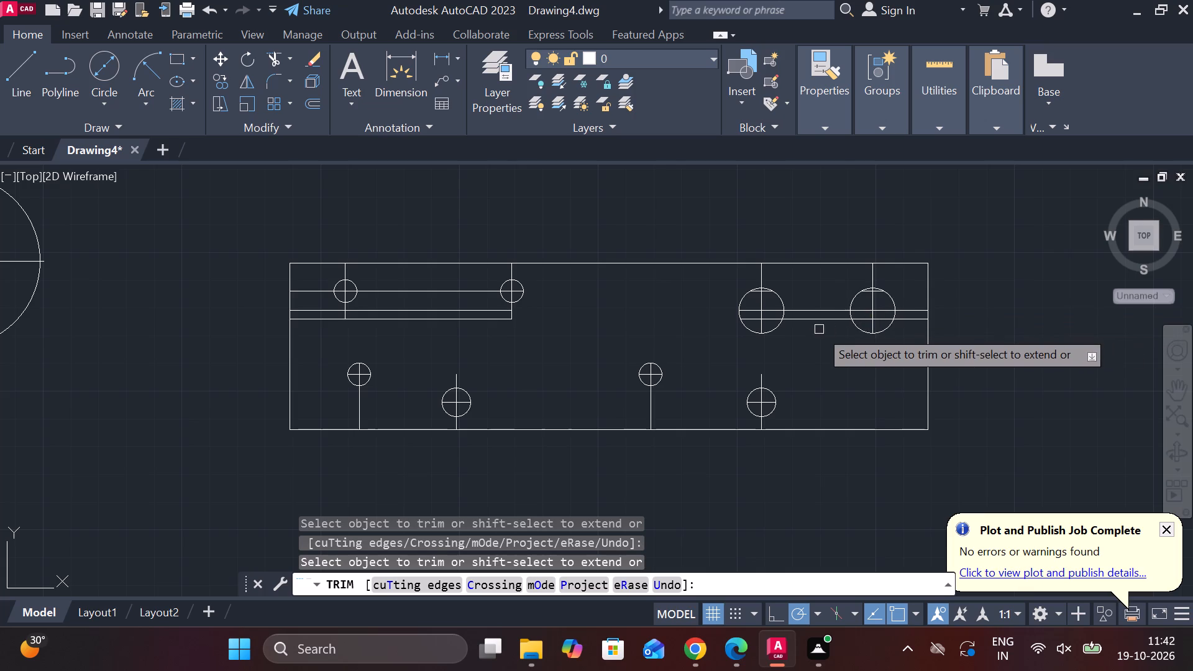
pyautogui.click(807, 323)
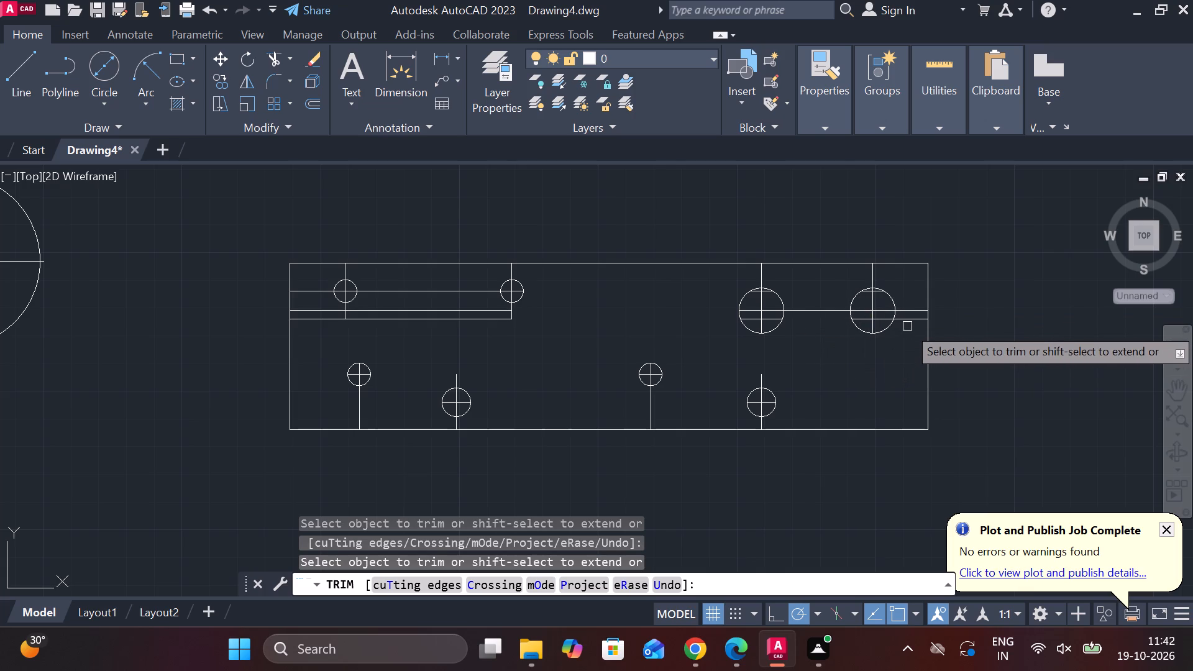
pyautogui.click(908, 323)
# Trim the leftover pieces of the lines 10 and 20 below the top edge inside both 16.2 diameter circles.
pyautogui.scroll(2, 890, 337)
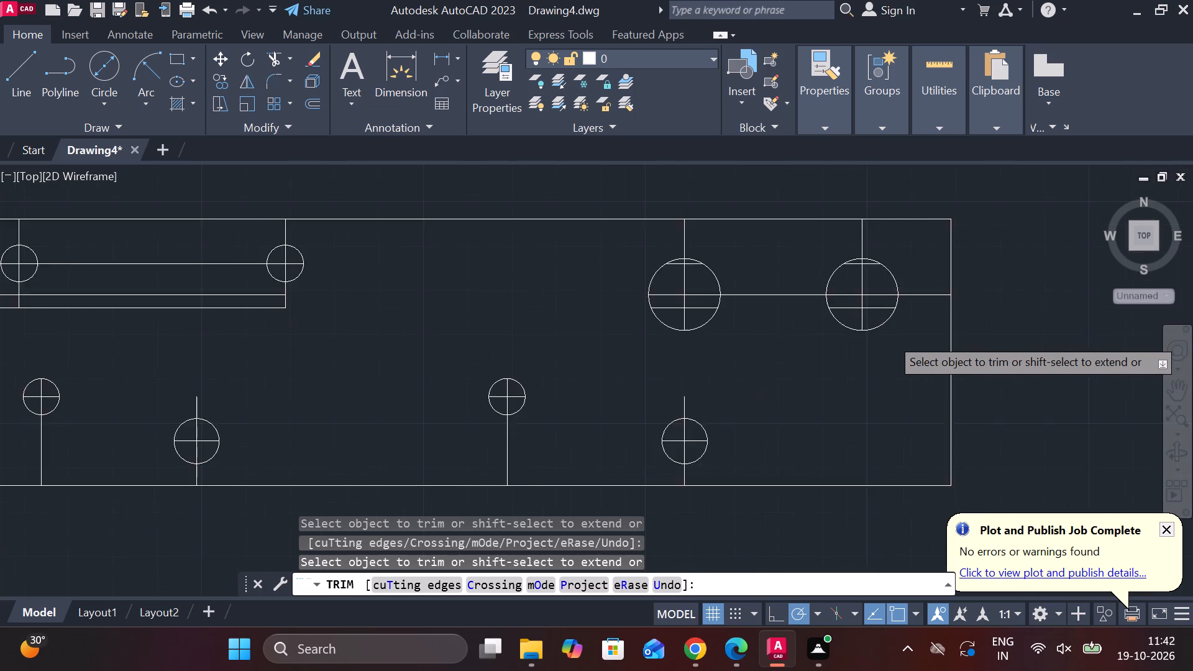
pyautogui.click(868, 292)
pyautogui.click(817, 288)
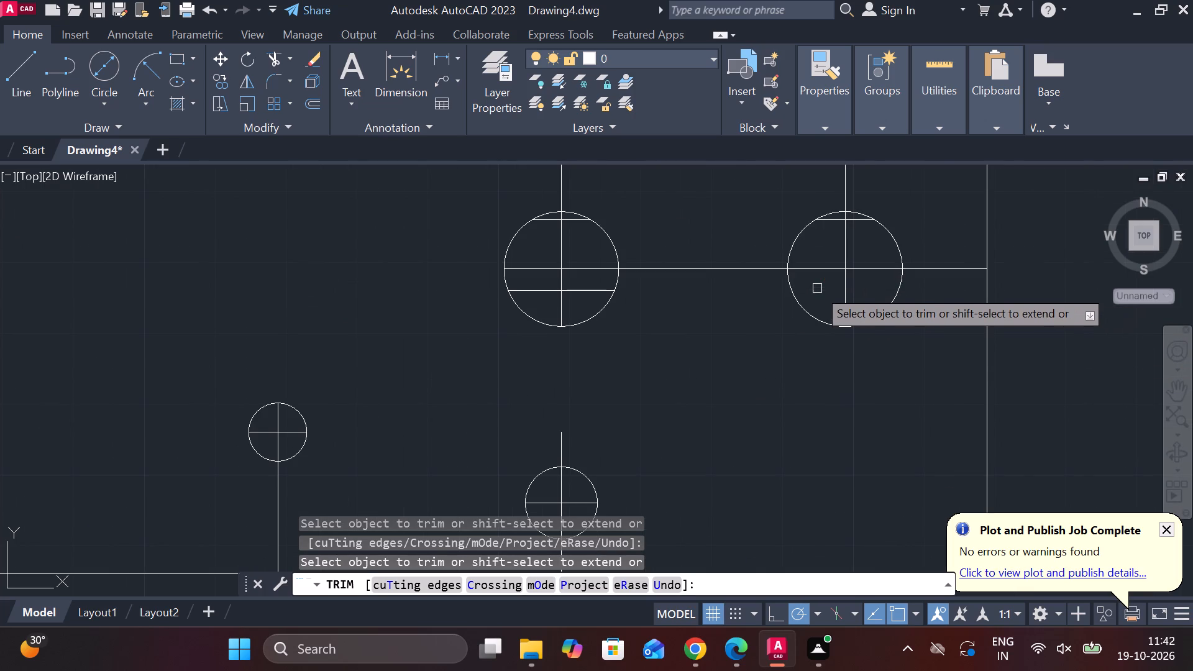
pyautogui.scroll(1, 830, 243)
pyautogui.click(842, 207)
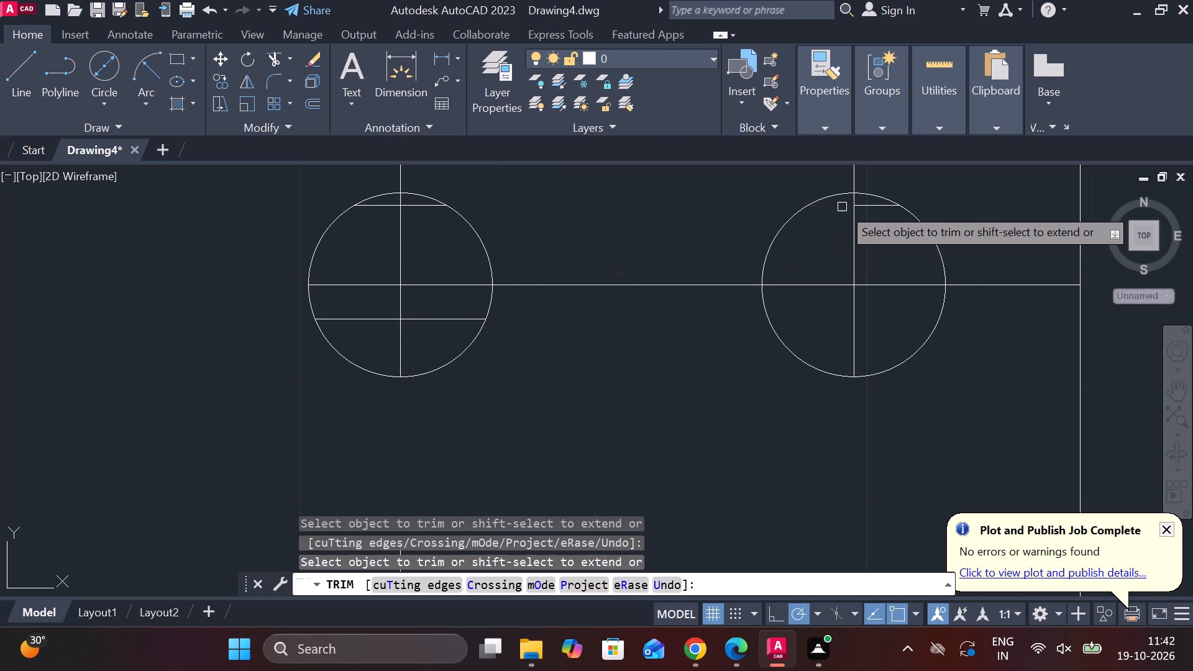
pyautogui.click(870, 207)
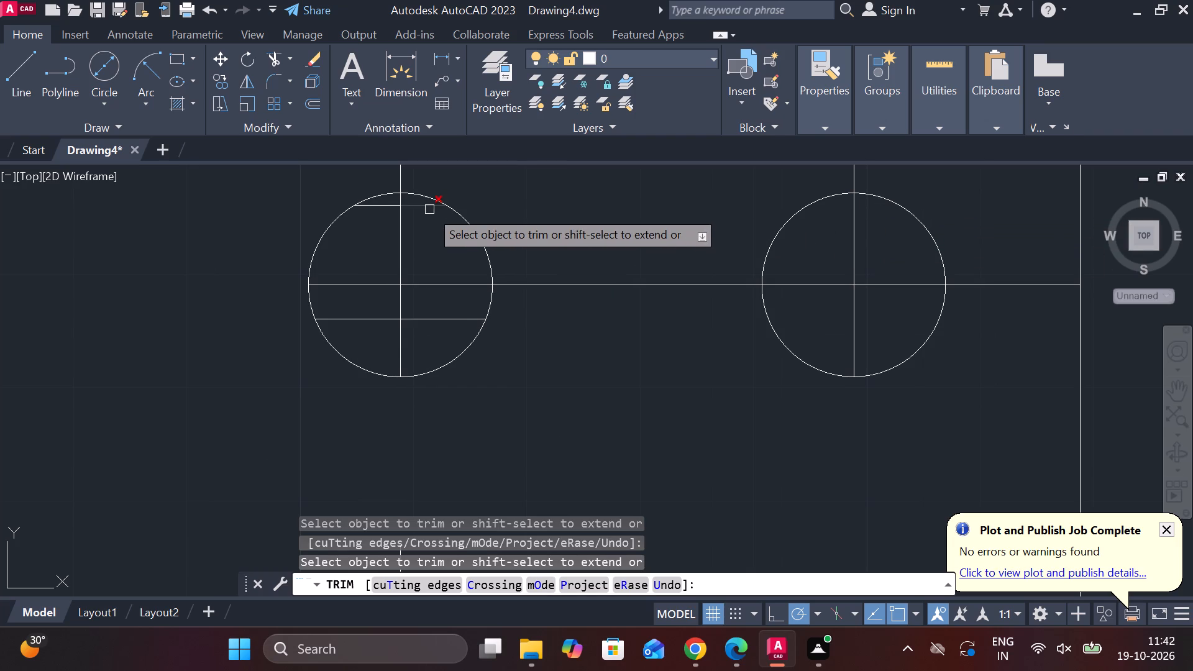
pyautogui.click(429, 209)
pyautogui.click(375, 209)
pyautogui.click(365, 322)
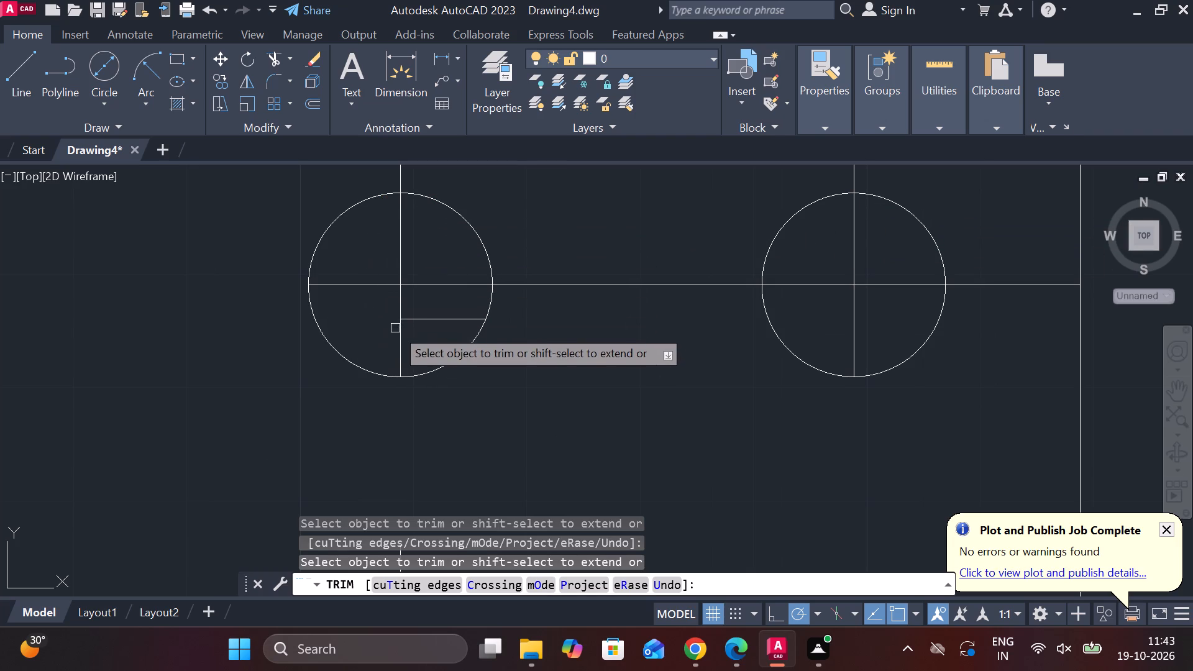
pyautogui.click(454, 317)
# Trim the three upper horizontal lines between the plate's left edge and the second upper 8.2 circle, keeping the centre marks inside the circles.
pyautogui.scroll(1, 459, 314)
pyautogui.scroll(-5, 460, 313)
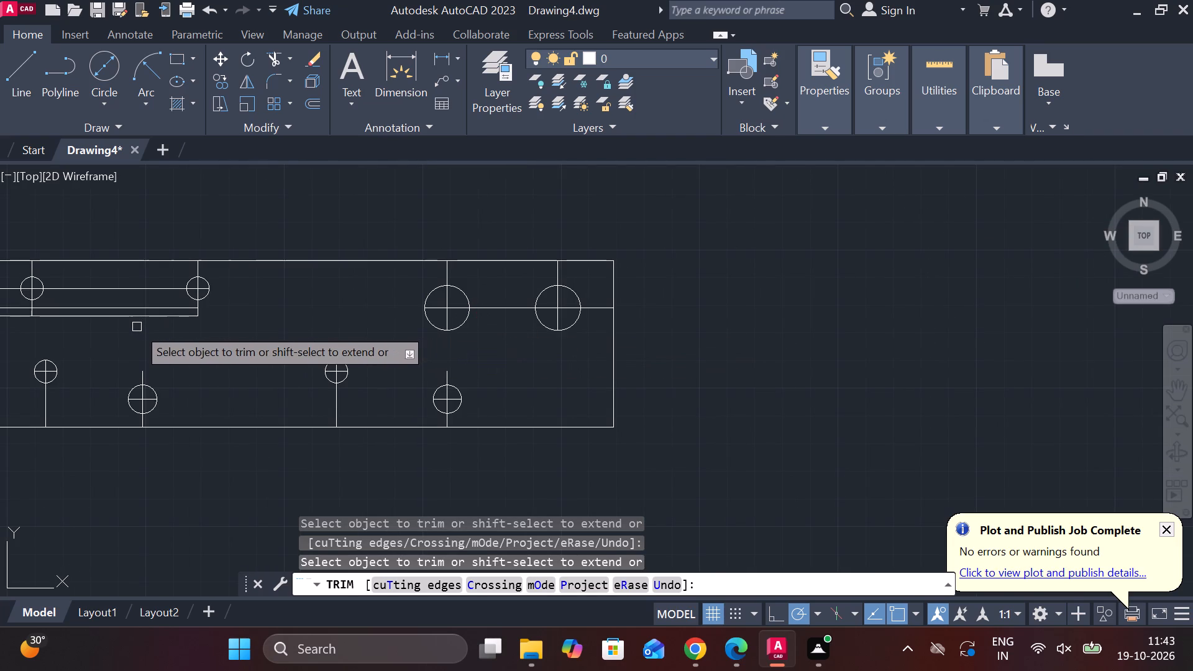
pyautogui.moveTo(133, 330); pyautogui.dragTo(124, 309)
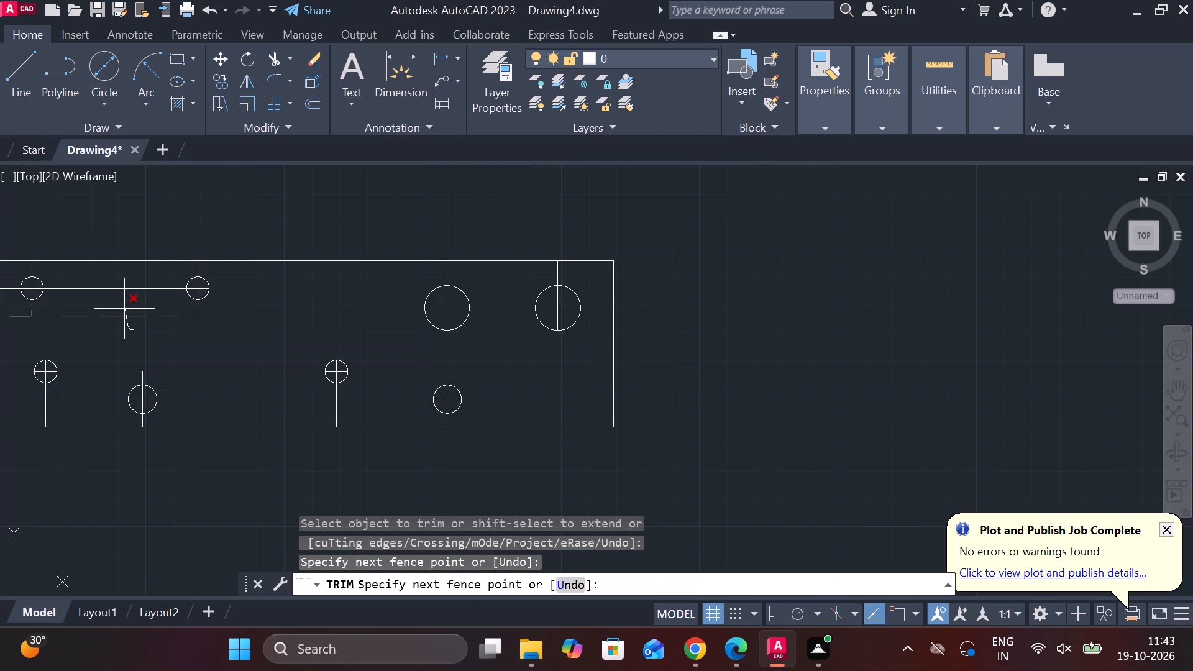
pyautogui.moveTo(124, 309); pyautogui.dragTo(124, 306)
pyautogui.scroll(-1, 124, 306)
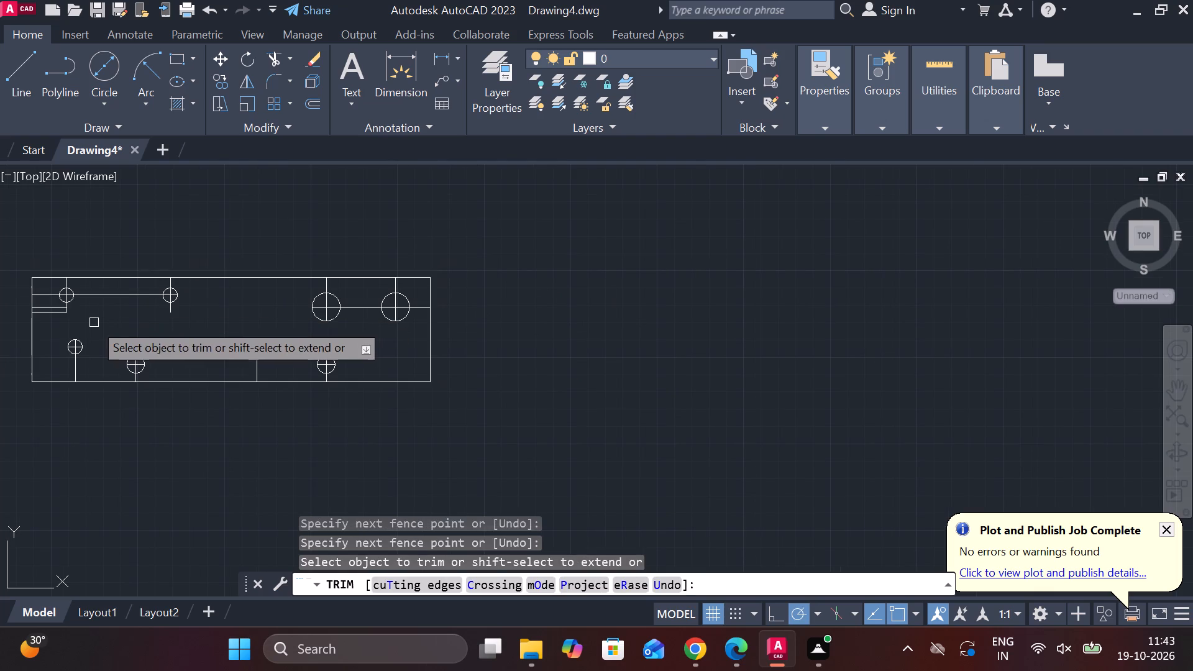
pyautogui.moveTo(52, 324); pyautogui.dragTo(45, 299)
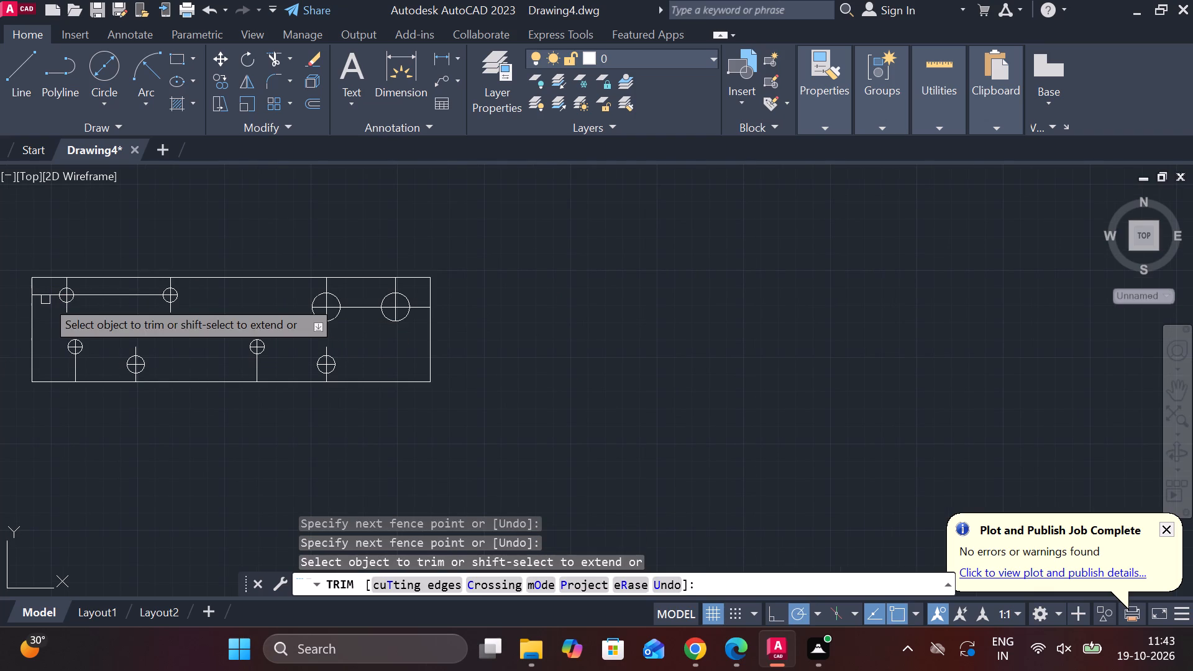
pyautogui.click(45, 296)
pyautogui.click(104, 299)
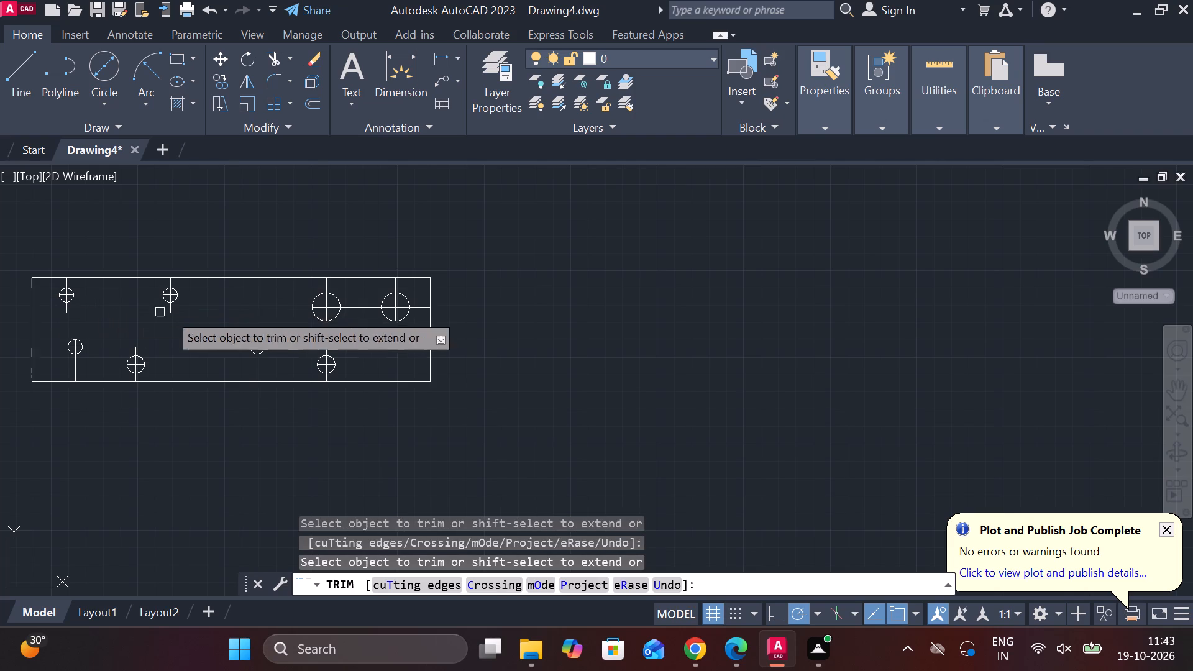
# Trim the line 17 below the top edge between the two 16.2 circles and from there to the right edge.
pyautogui.scroll(-2, 321, 239)
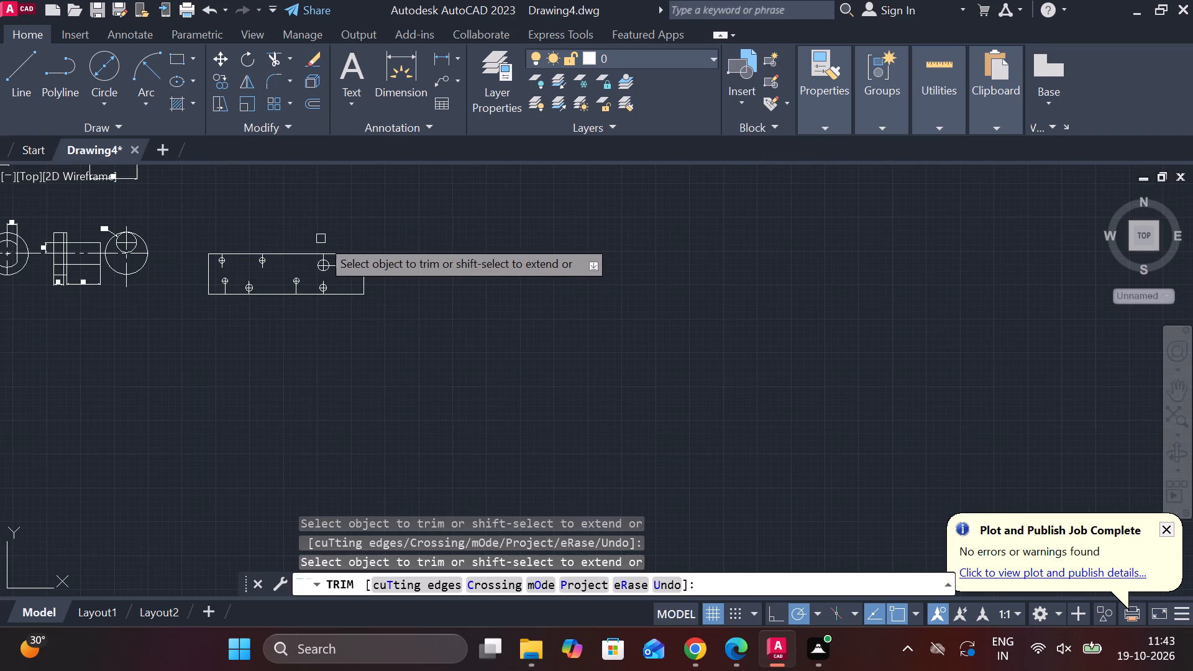
pyautogui.scroll(-3, 197, 203)
pyautogui.scroll(-1, 321, 325)
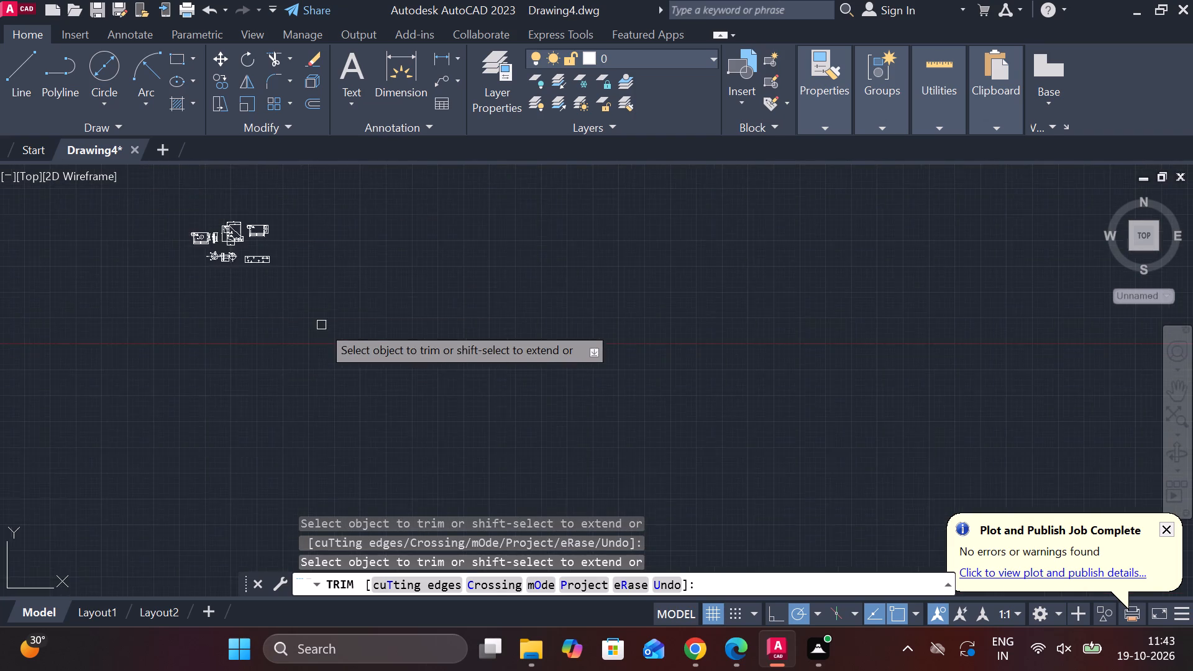
pyautogui.scroll(-1, 321, 325)
pyautogui.scroll(3, 229, 261)
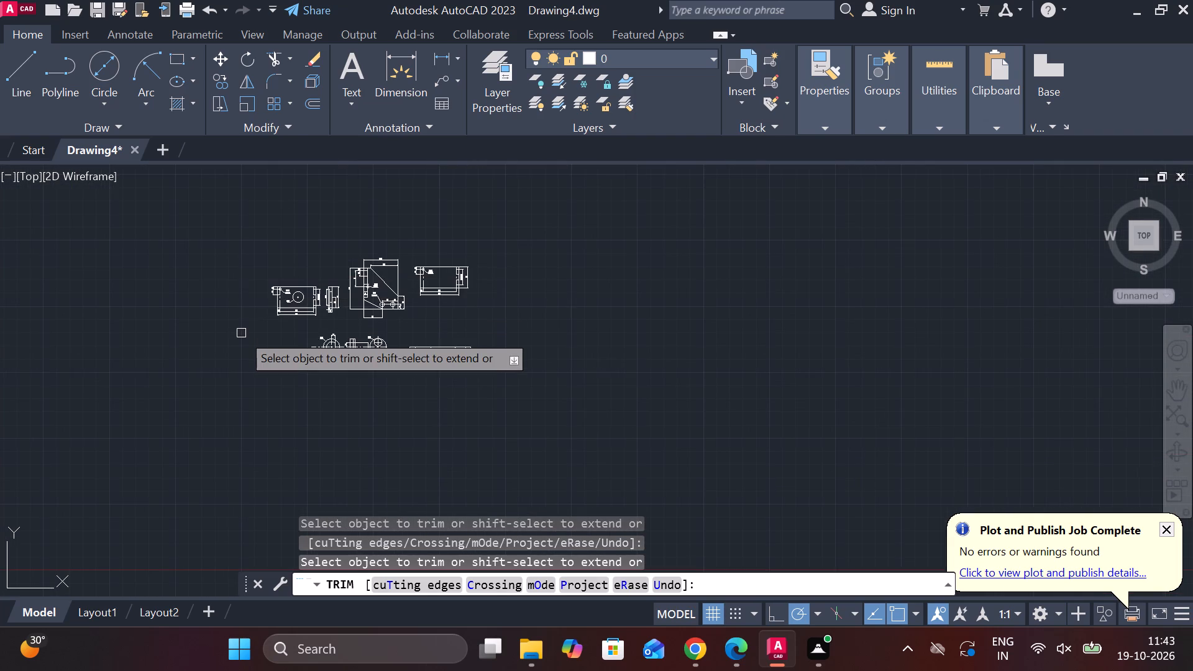
pyautogui.scroll(1, 241, 333)
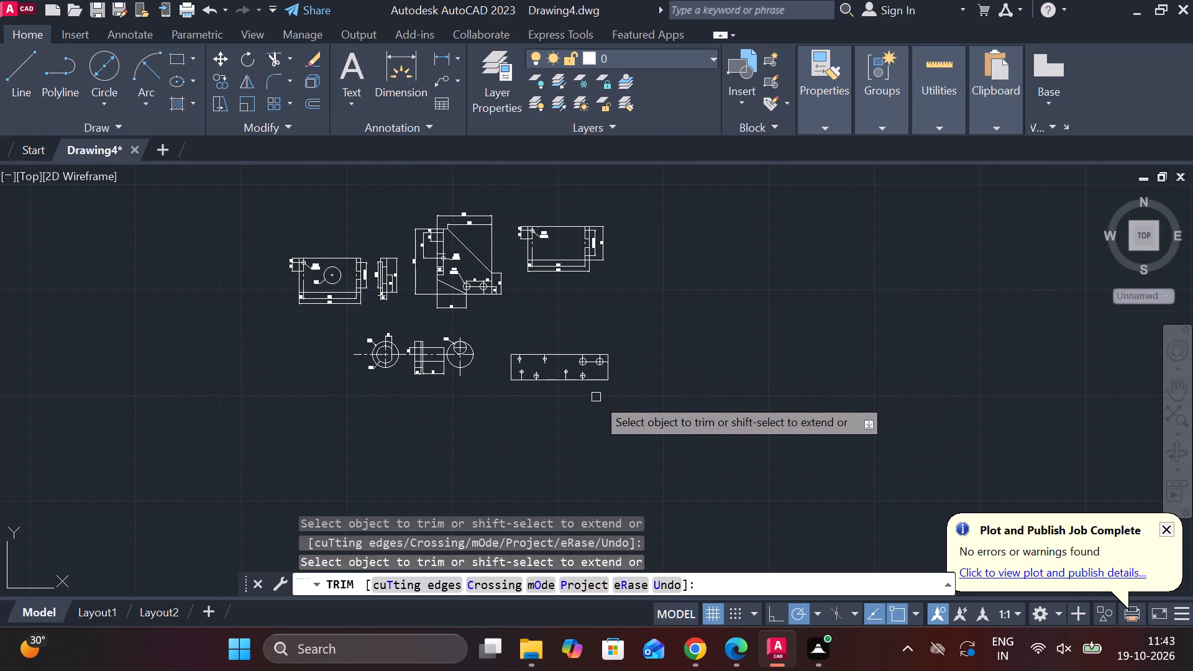
pyautogui.scroll(2, 596, 397)
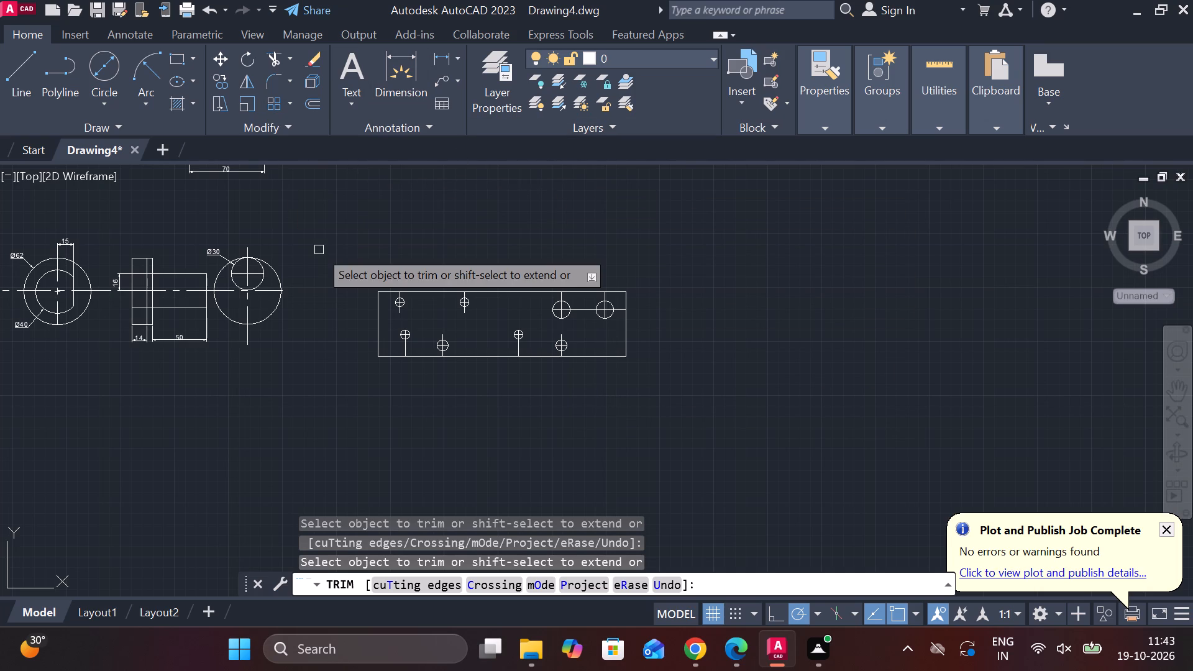
pyautogui.click(588, 308)
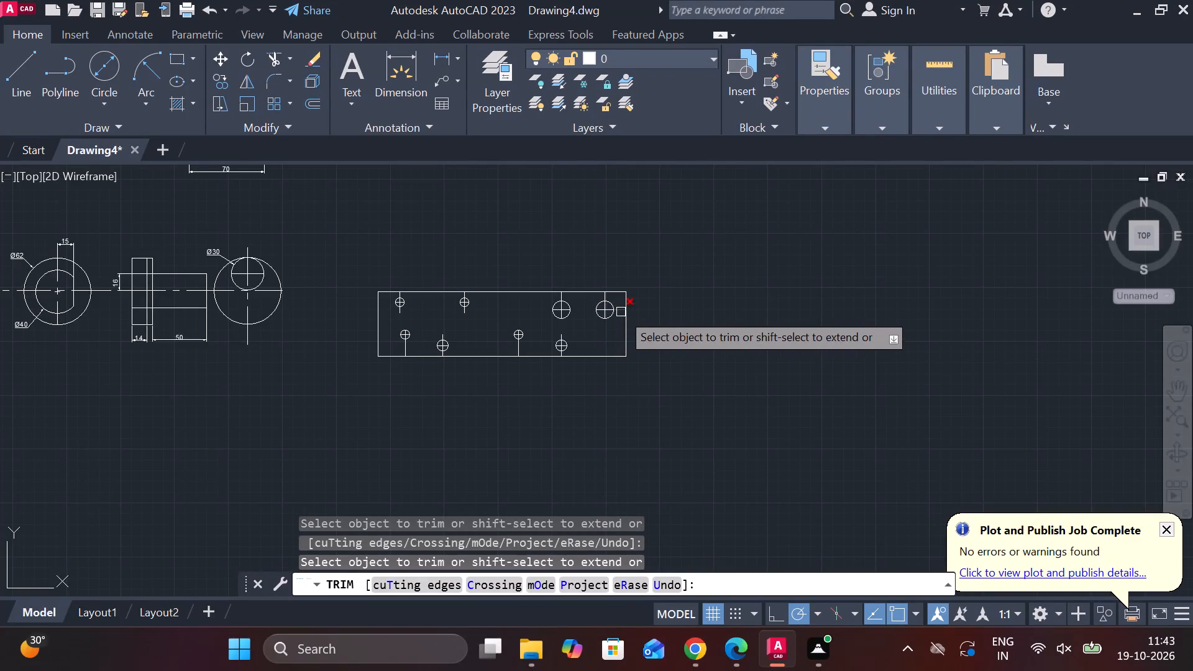
pyautogui.scroll(2, 647, 316)
pyautogui.click(577, 301)
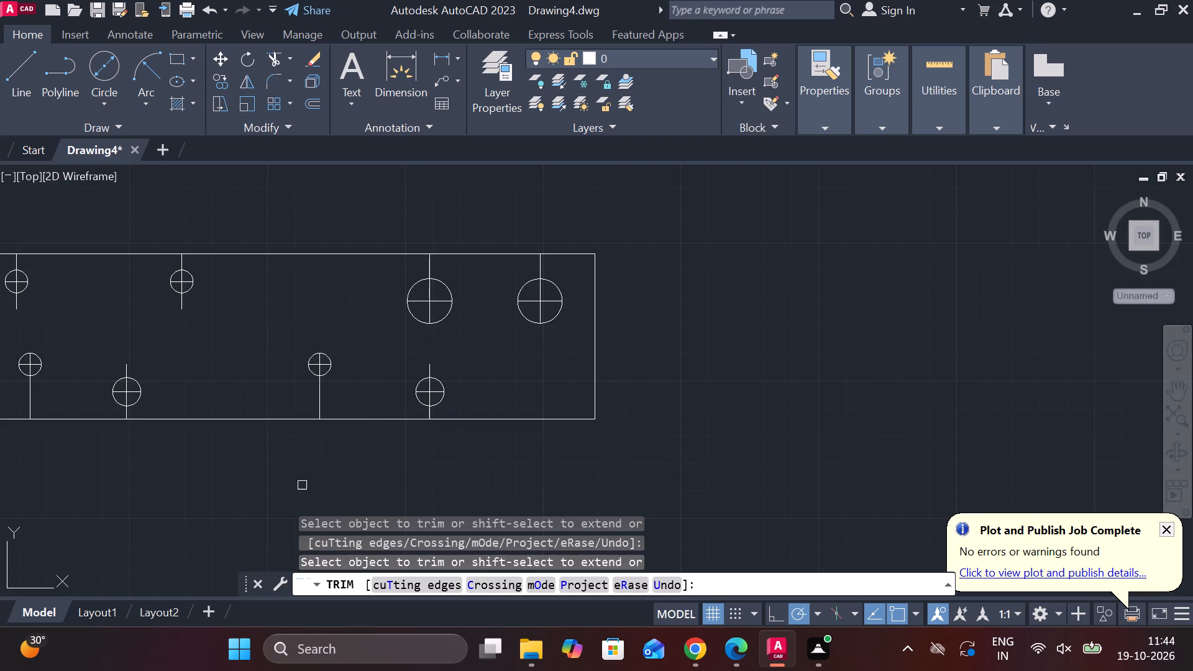
# Add a vertical linear dimension for the plate's overall height beside its right edge.
pyautogui.click(441, 62)
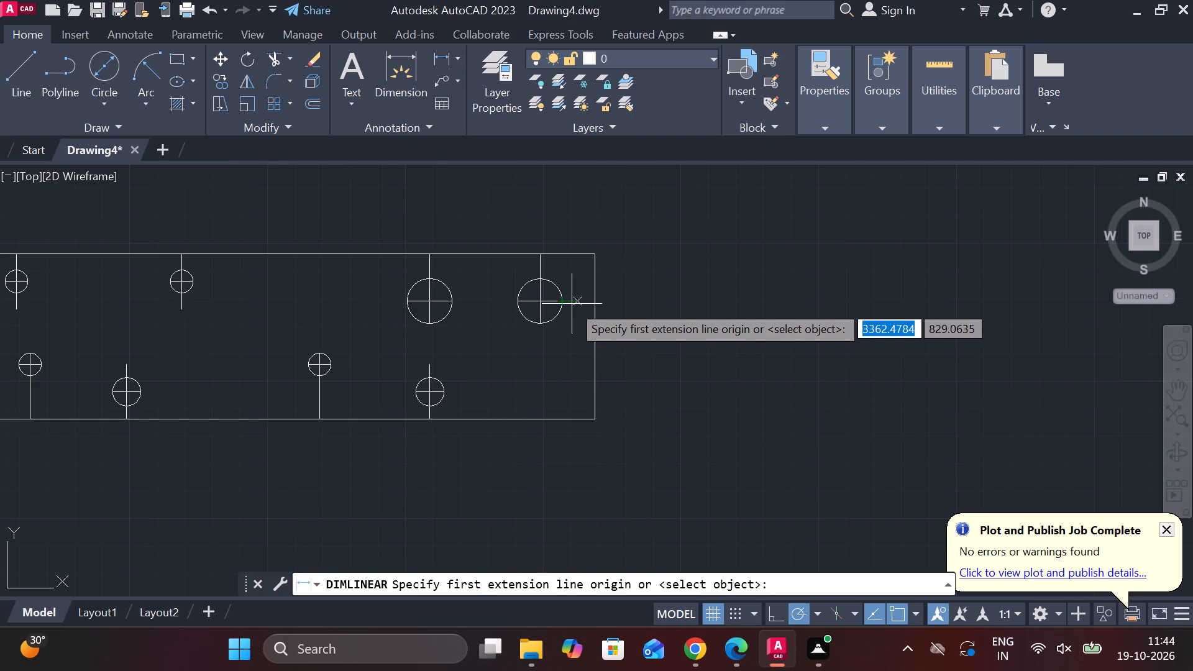
pyautogui.click(599, 257)
pyautogui.doubleClick(595, 417)
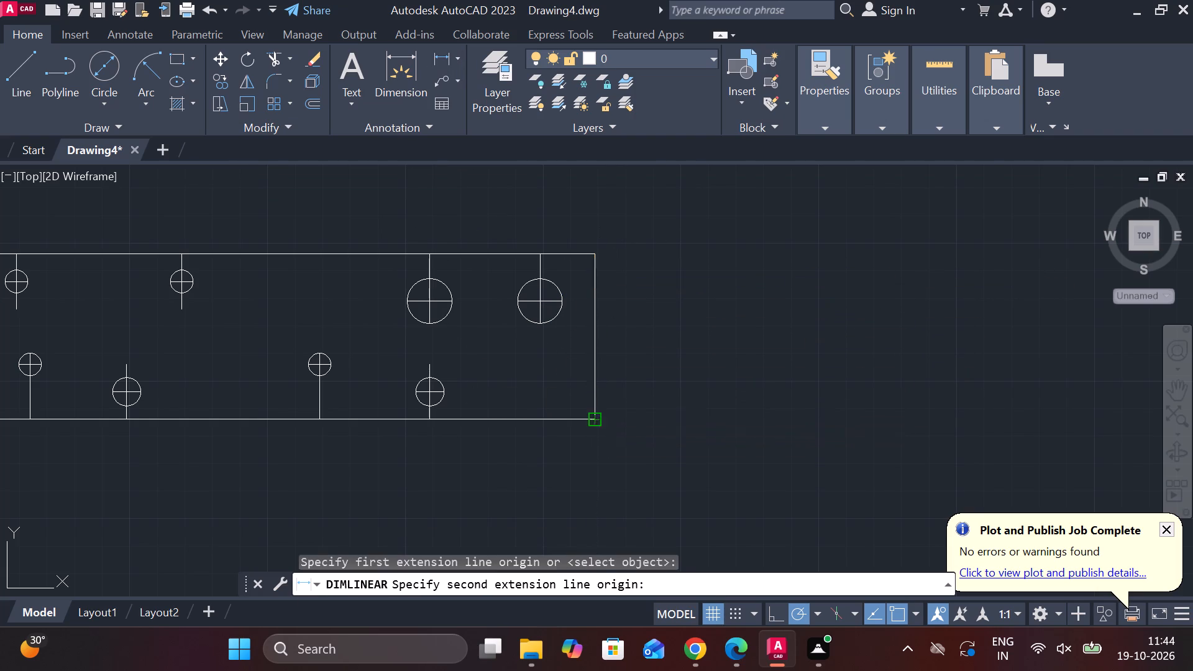
pyautogui.click(686, 372)
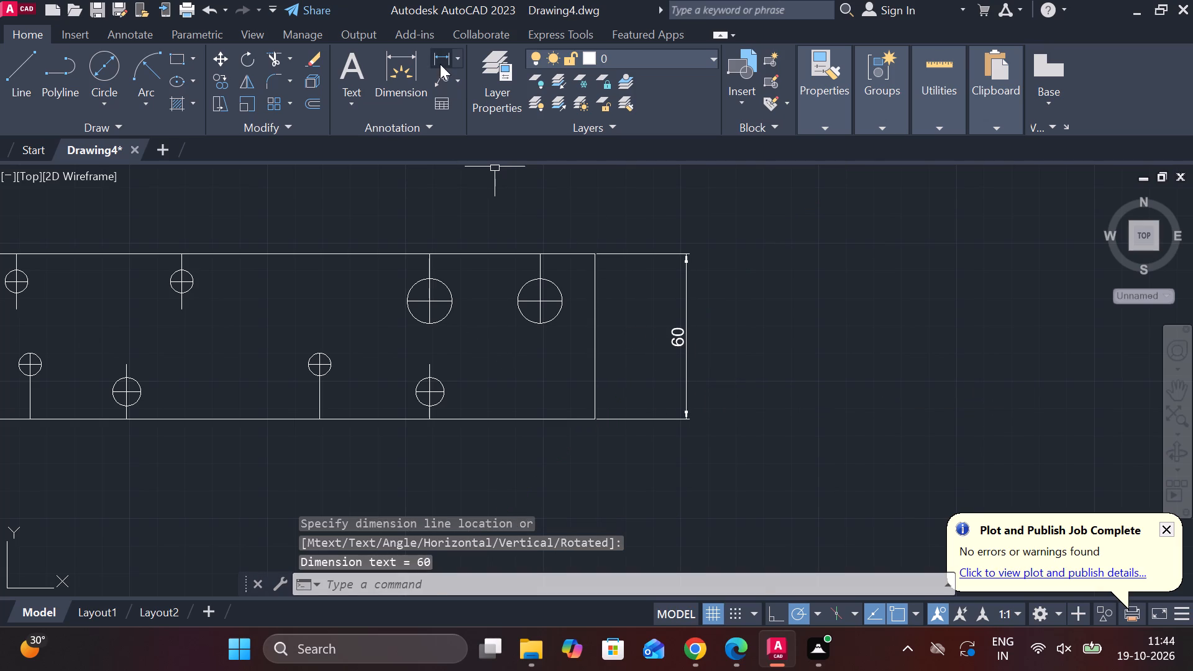
# Add vertical dimensions from the top edge to the 16.2 circle centre and from the lower 8.2 circle centre to the bottom edge.
pyautogui.click(440, 64)
pyautogui.click(542, 252)
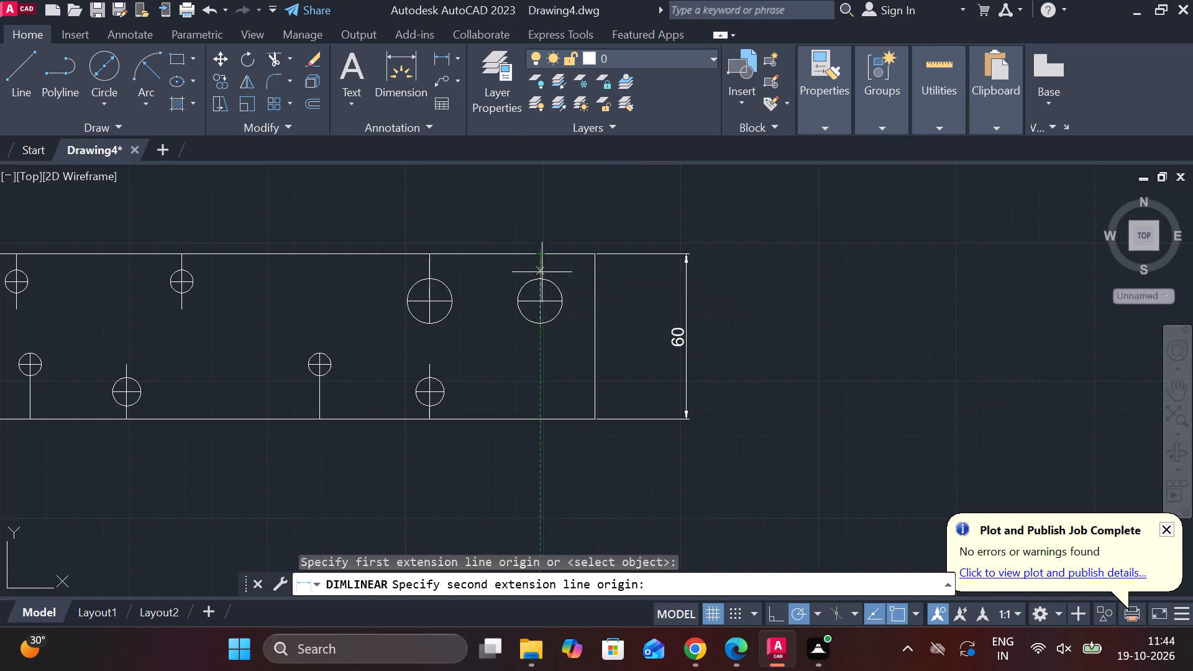
pyautogui.click(541, 303)
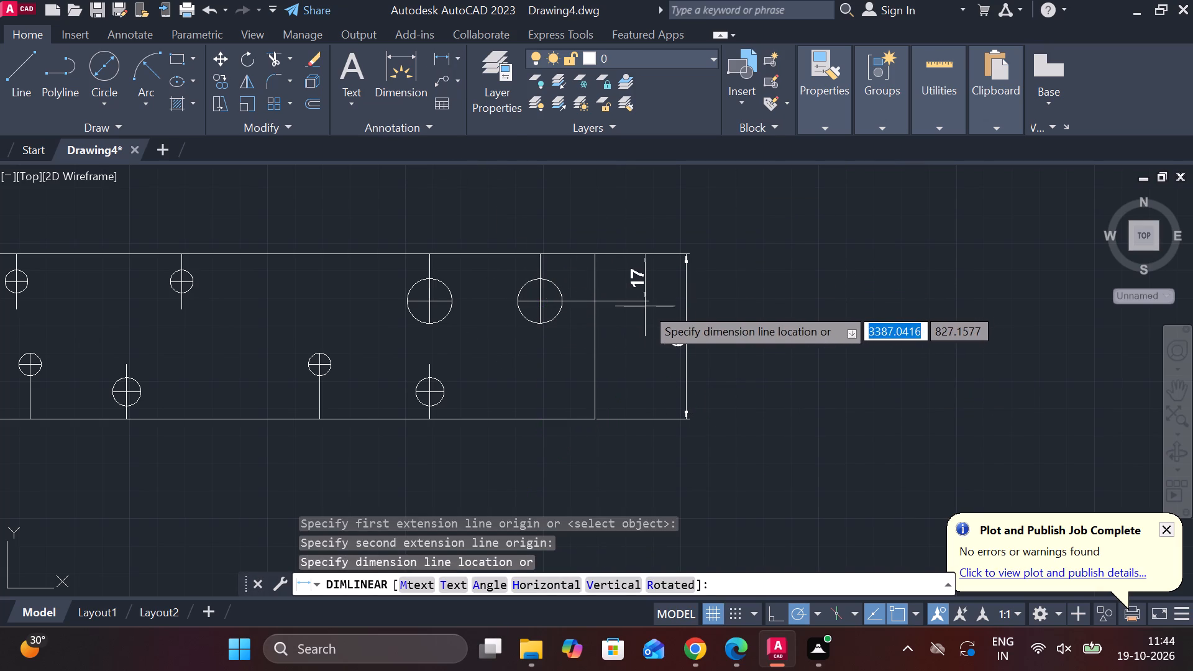
pyautogui.click(638, 306)
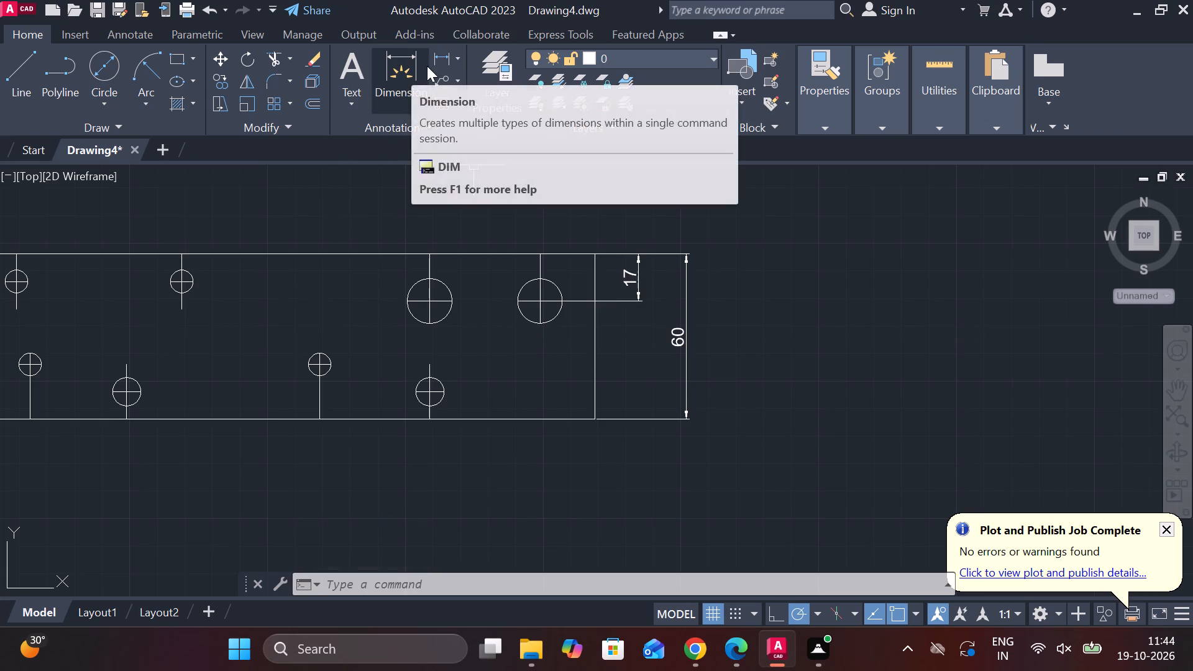
pyautogui.click(439, 55)
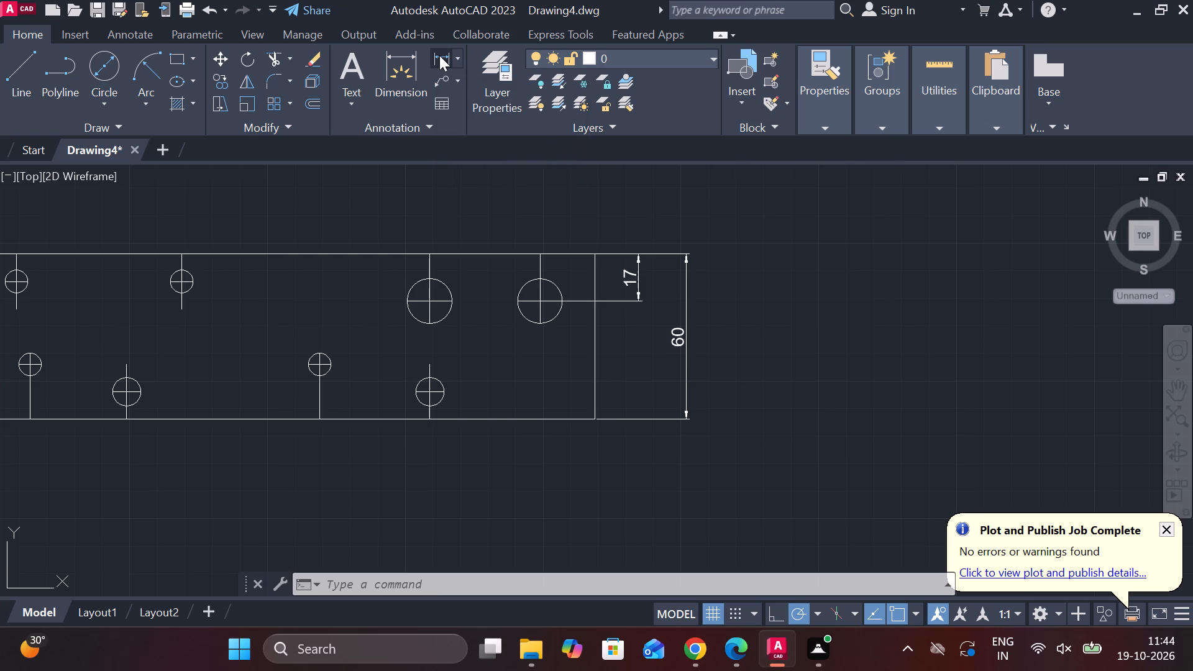
pyautogui.click(321, 361)
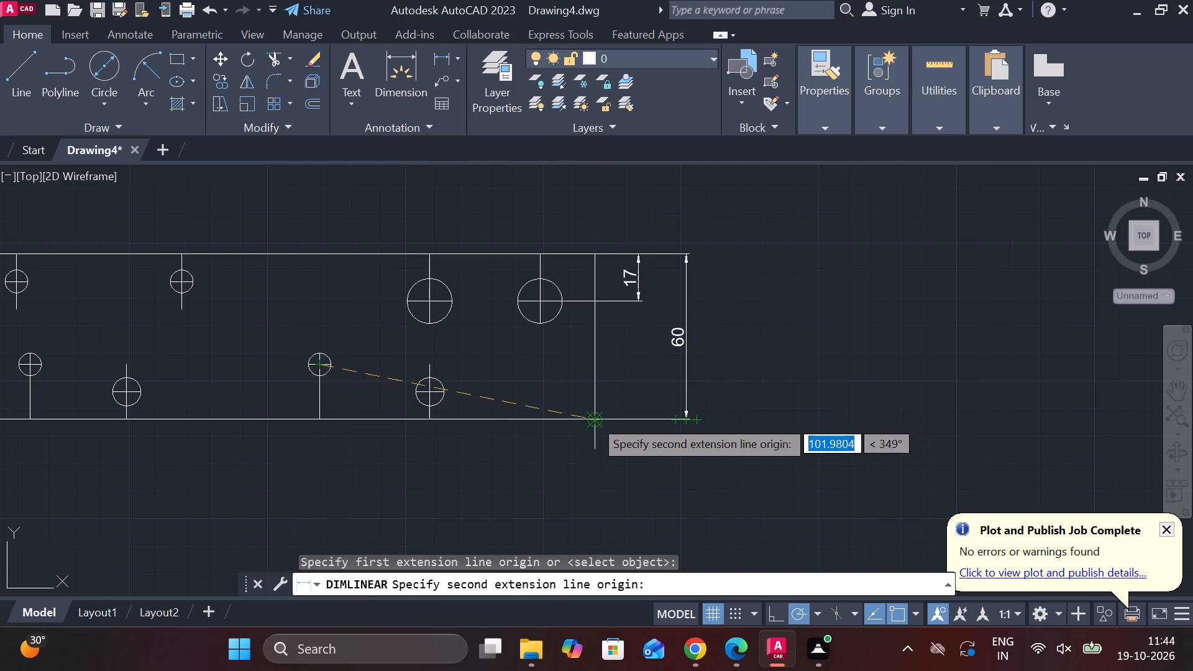
pyautogui.click(593, 419)
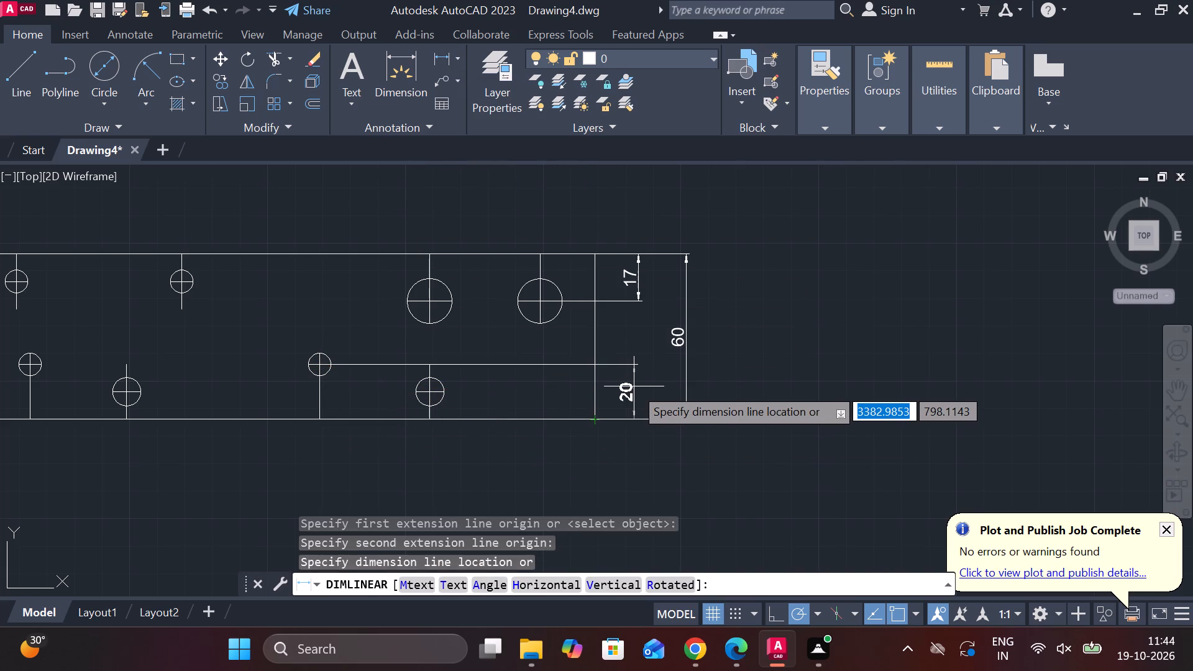
pyautogui.click(634, 386)
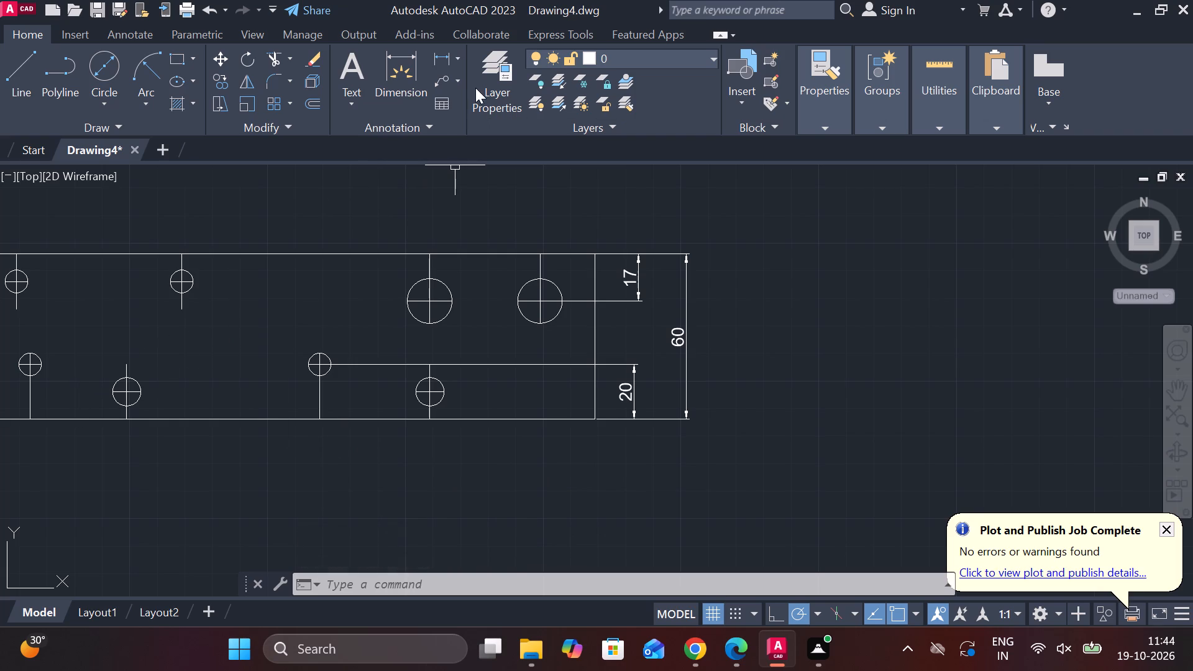
# Add stacked horizontal dimensions below the plate from its left edge to the first lower 8.2 circle and the first 10.2 circle.
pyautogui.click(453, 60)
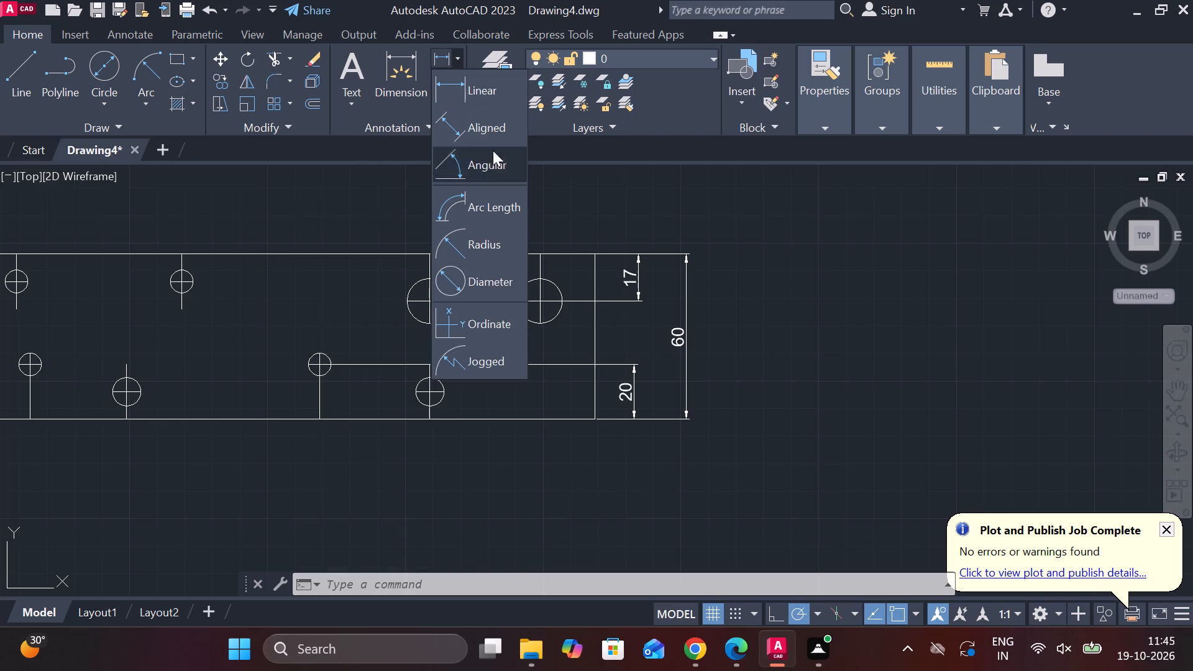
pyautogui.click(476, 99)
pyautogui.scroll(-1, 325, 230)
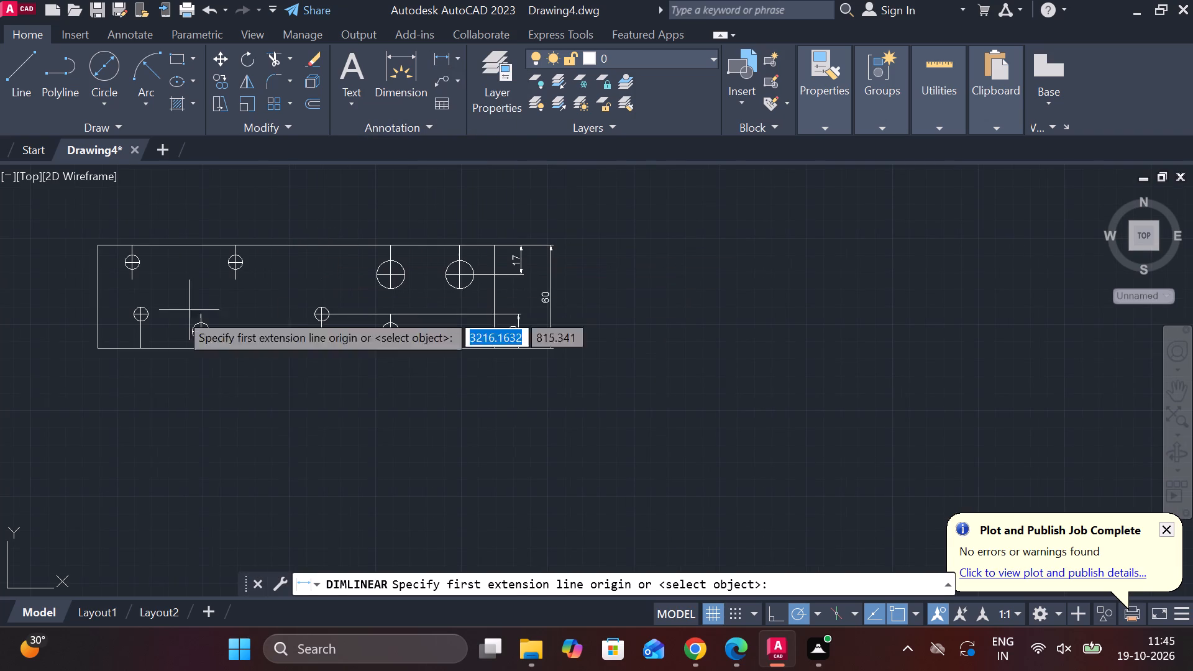
pyautogui.click(100, 345)
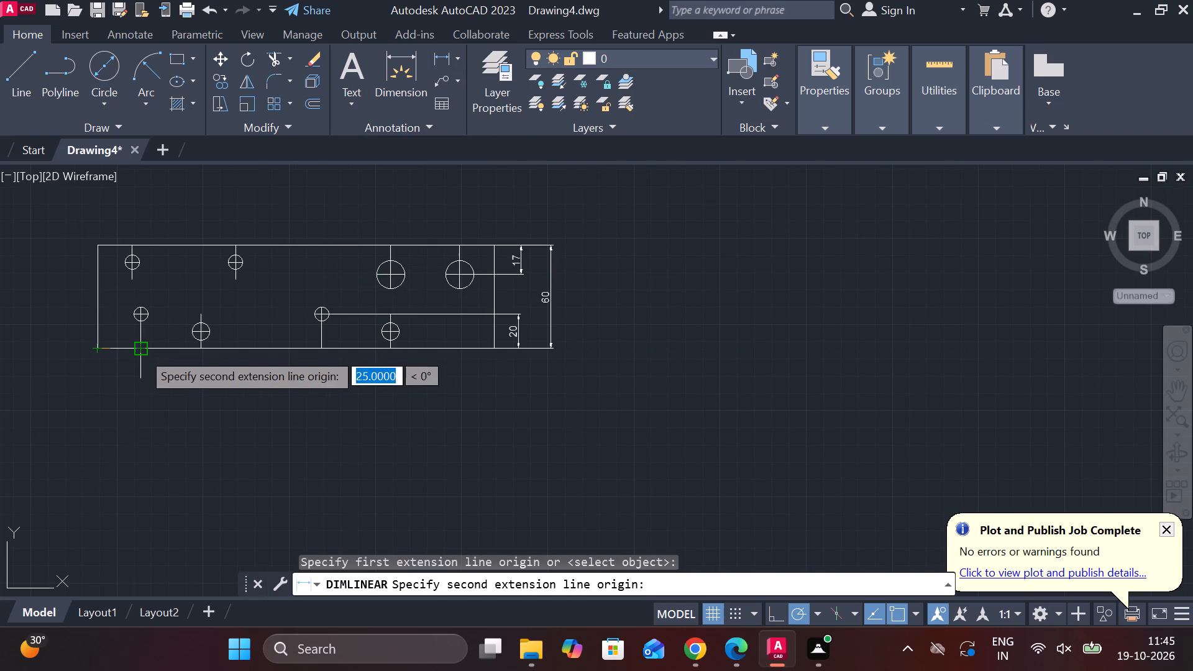
pyautogui.click(141, 351)
pyautogui.click(139, 388)
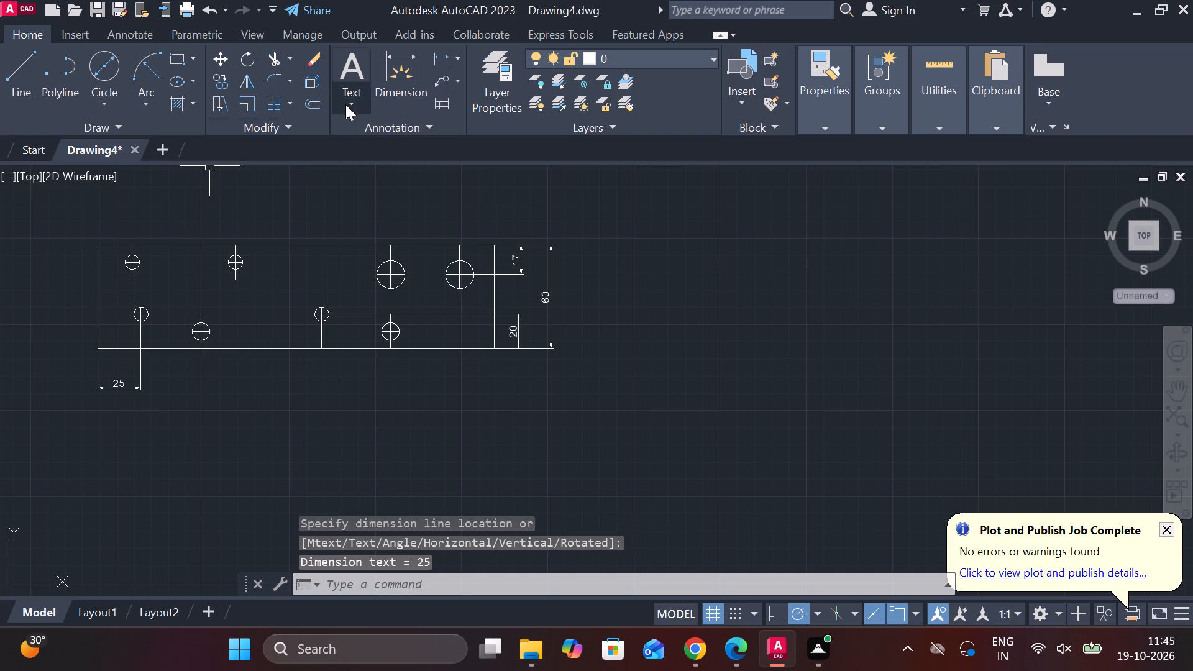
pyautogui.click(444, 64)
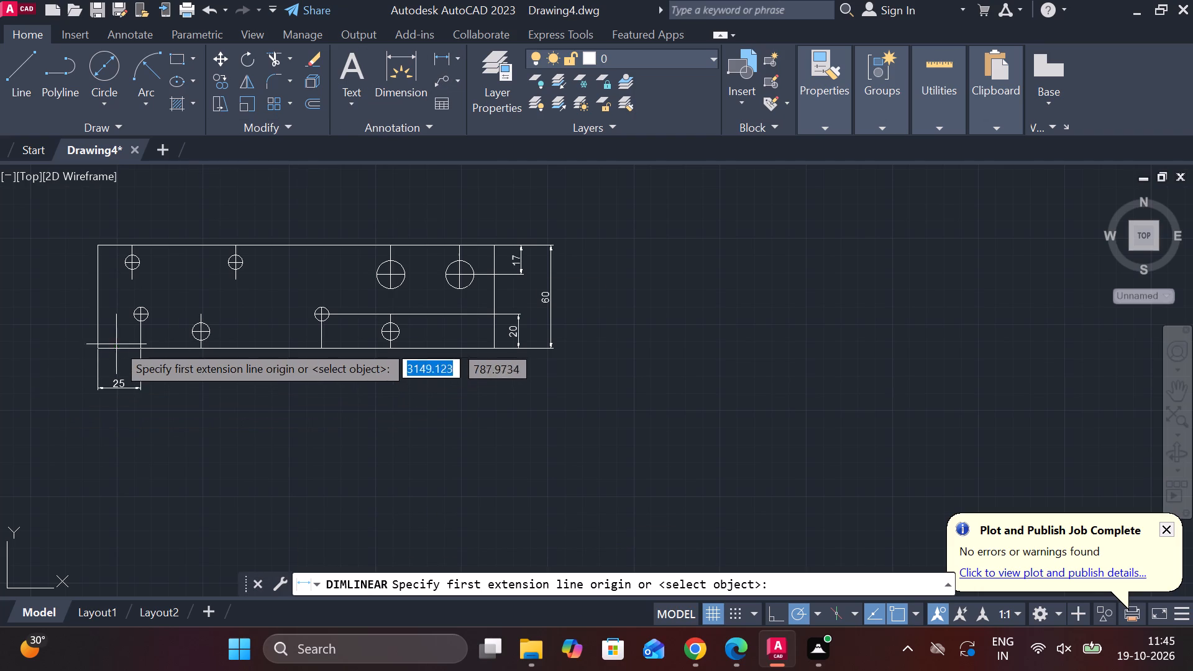
pyautogui.click(99, 350)
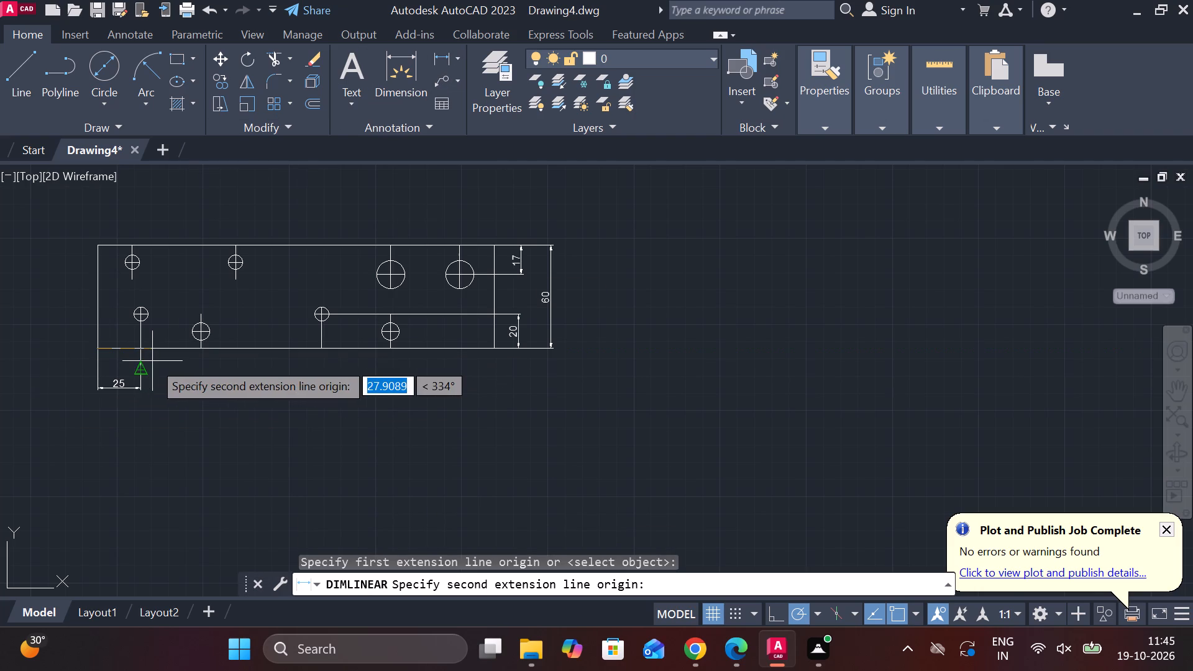
pyautogui.click(208, 349)
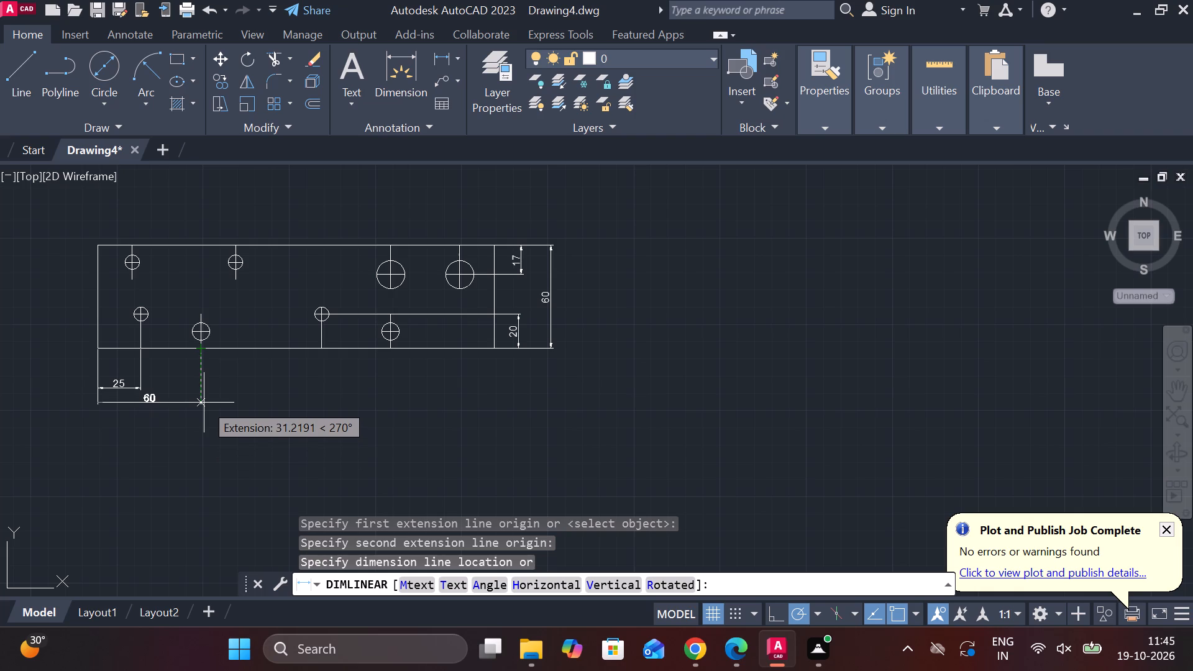
pyautogui.click(203, 413)
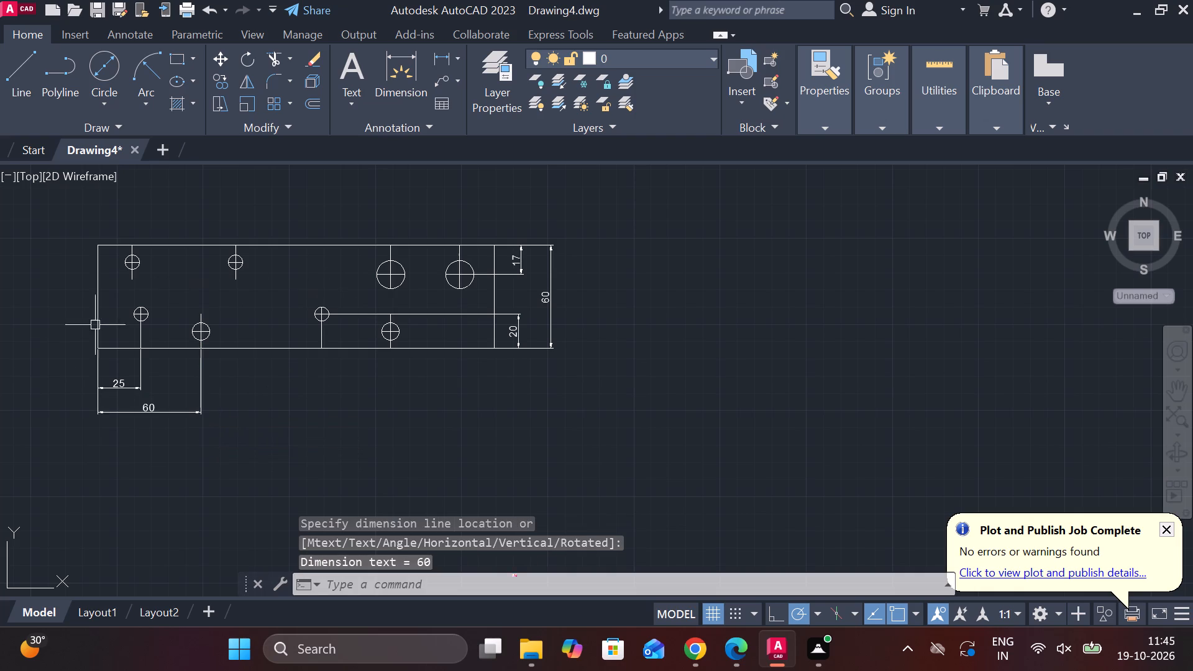
# Move the dimension line of the 25 dimension below the plate slightly closer to the bottom edge.
pyautogui.click(124, 393)
pyautogui.click(118, 386)
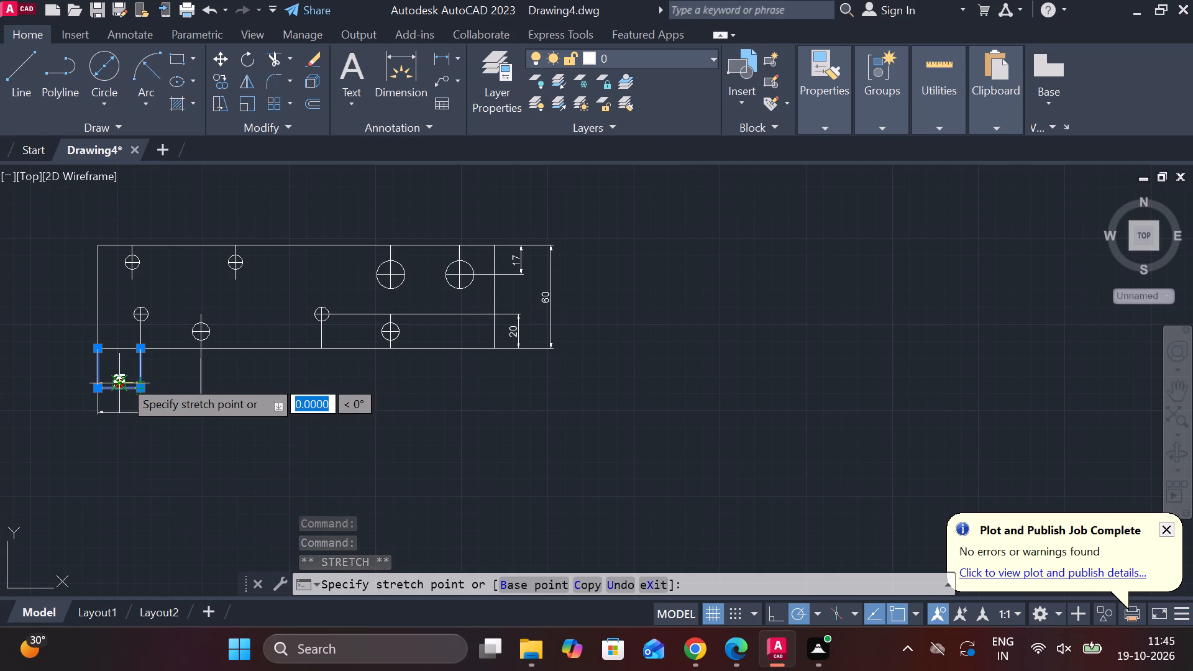
pyautogui.click(123, 376)
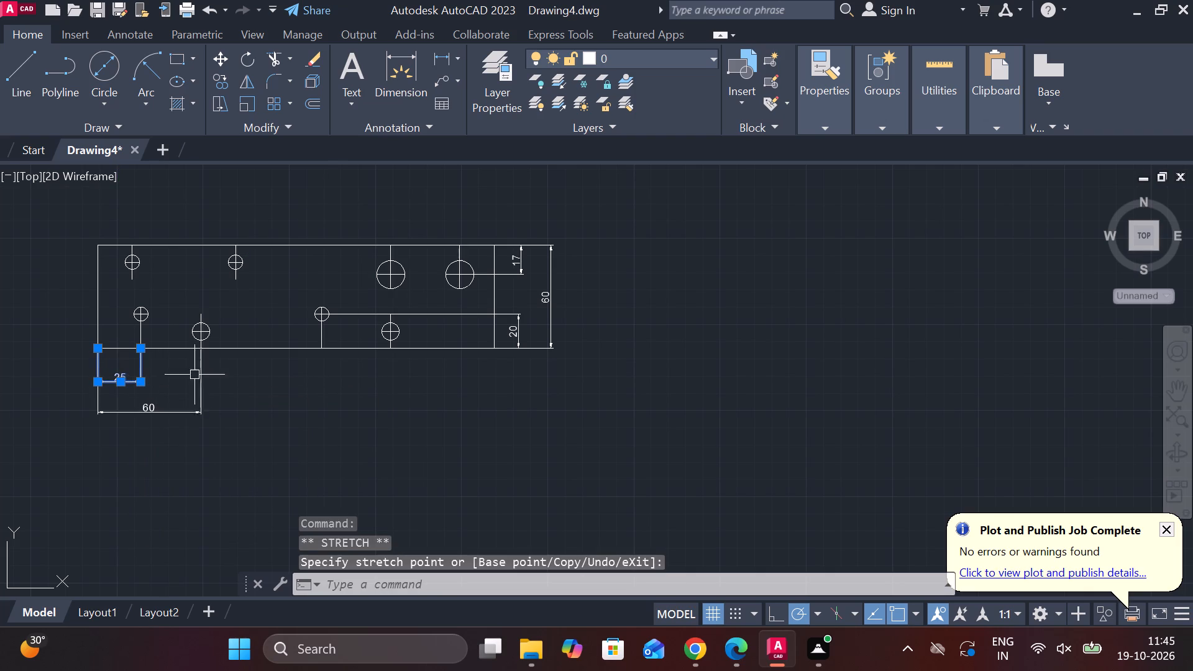
pyautogui.press('`')
pyautogui.press('Escape')
pyautogui.press('Escape')
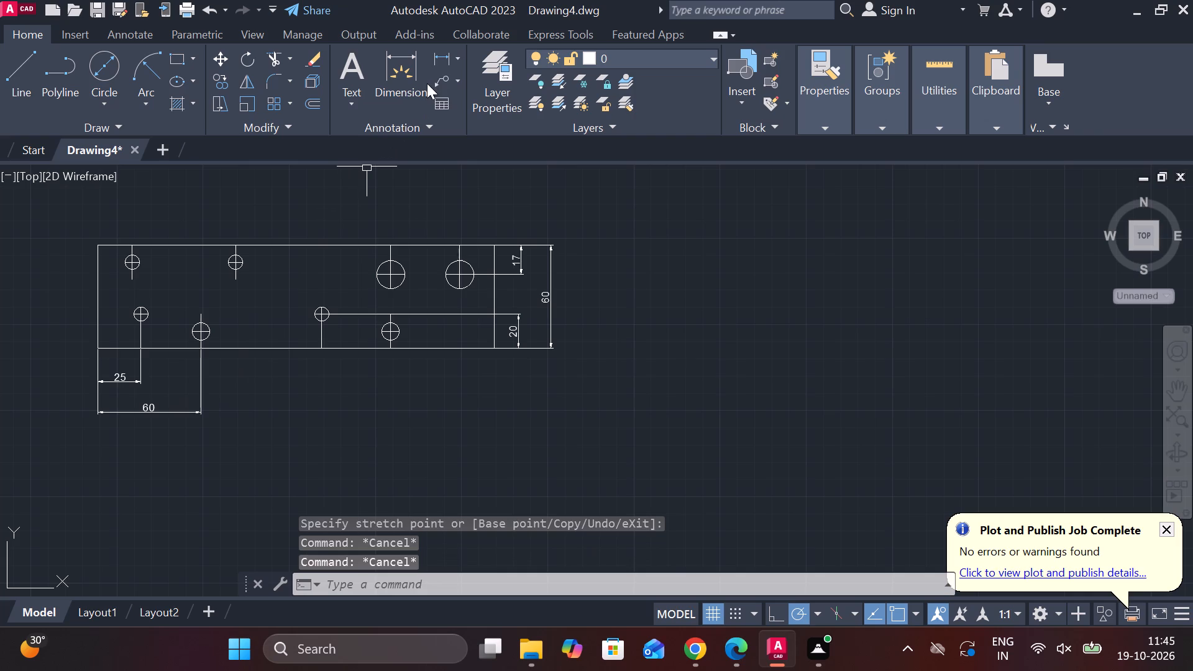
# Add horizontal dimensions below the plate between the two lower 8.2 circles and between the two 10.2 circles, in line with the existing ones.
pyautogui.click(449, 62)
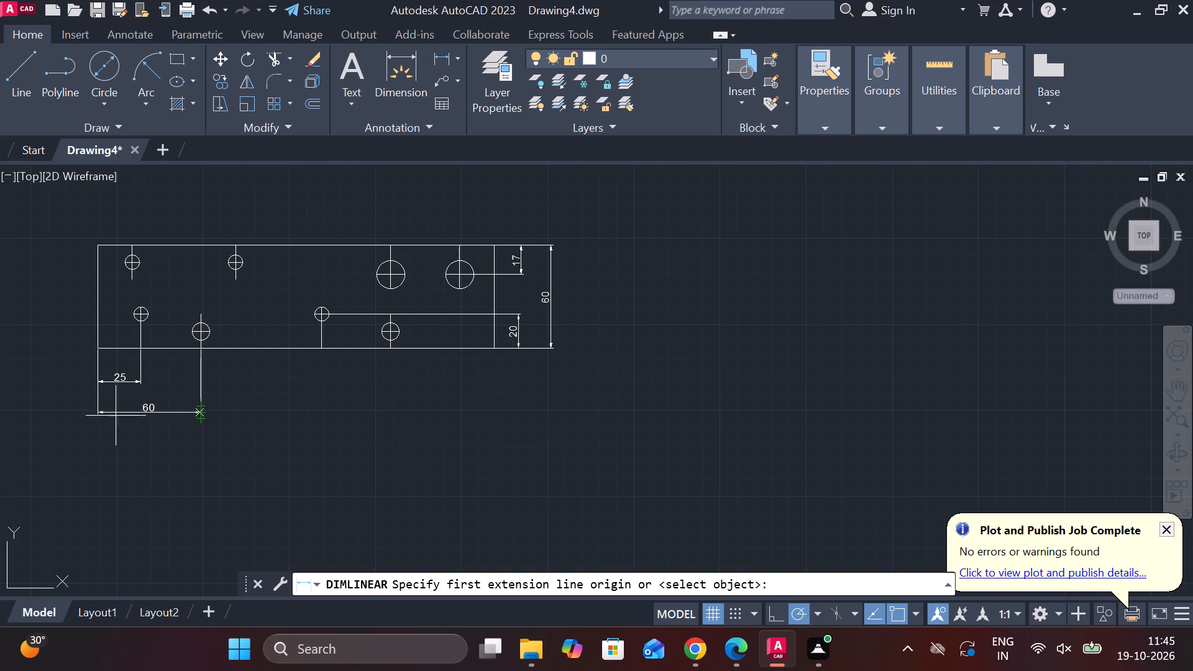
pyautogui.click(137, 347)
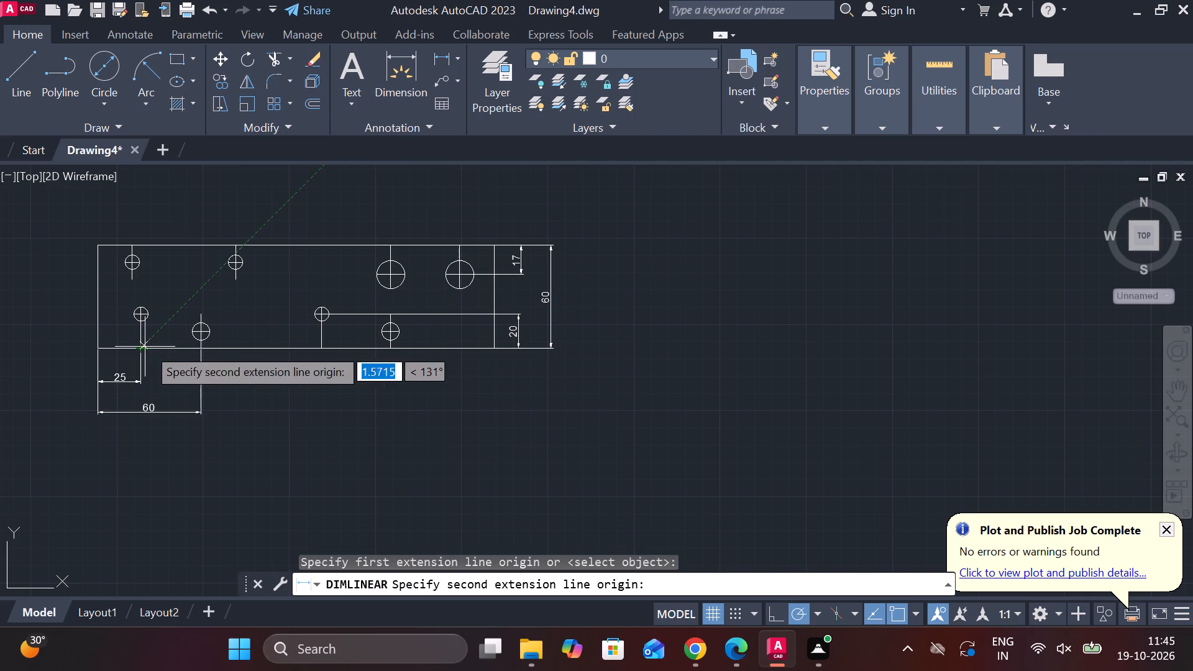
pyautogui.click(319, 347)
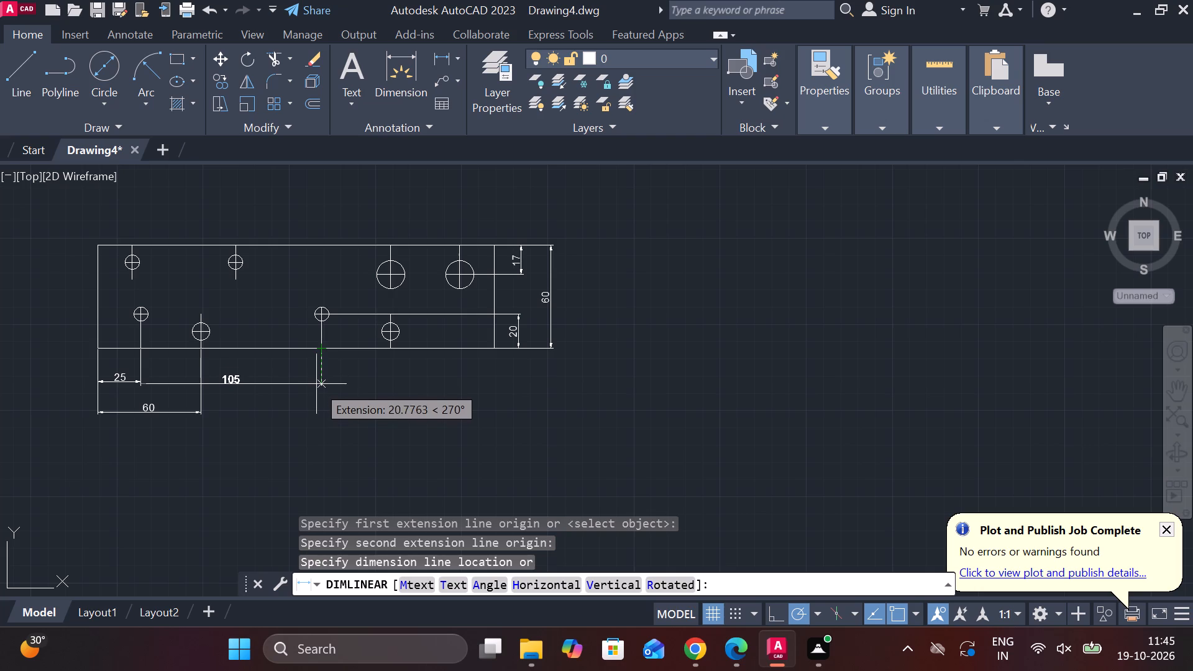
pyautogui.click(318, 383)
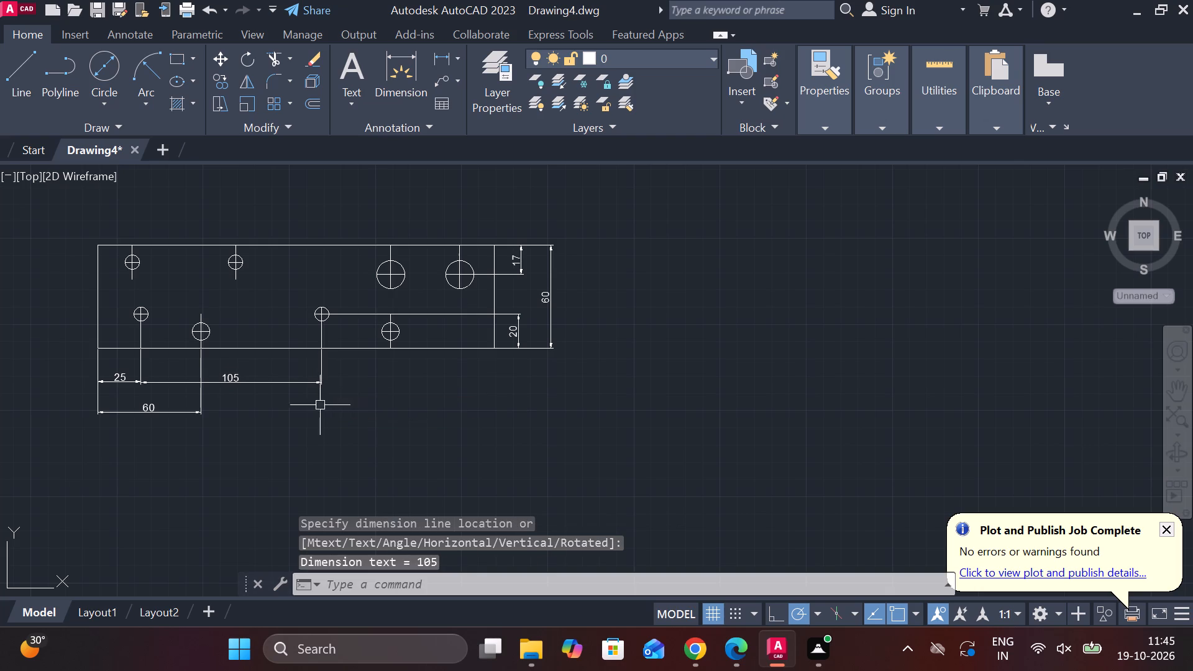
pyautogui.click(448, 50)
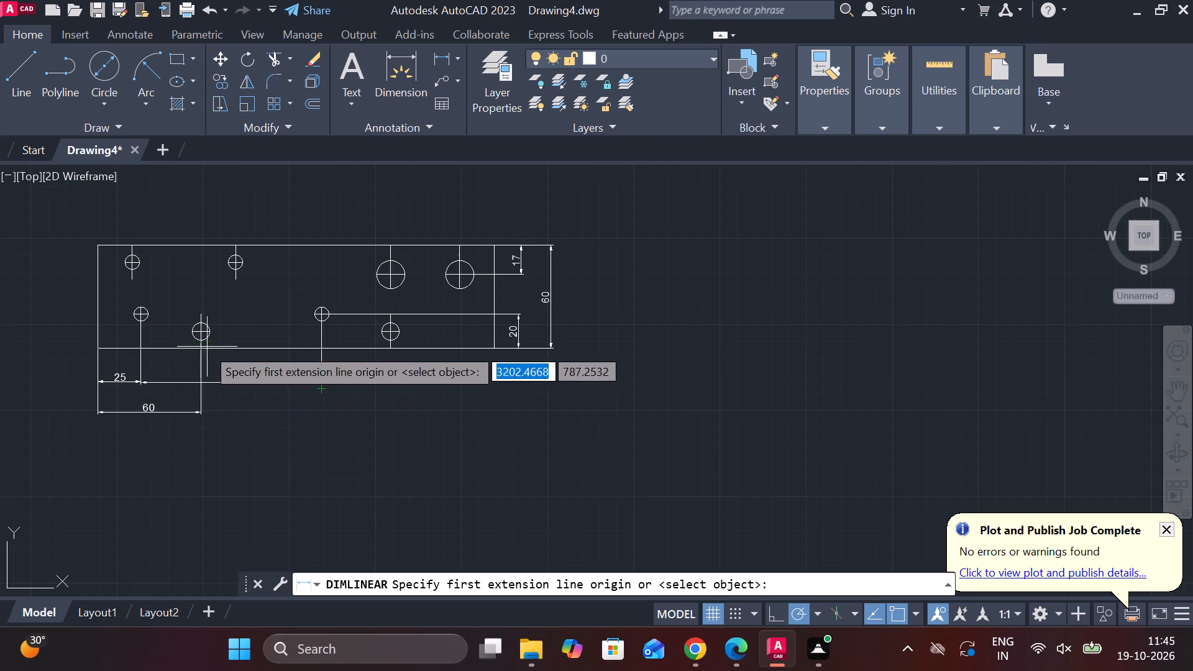
pyautogui.click(201, 349)
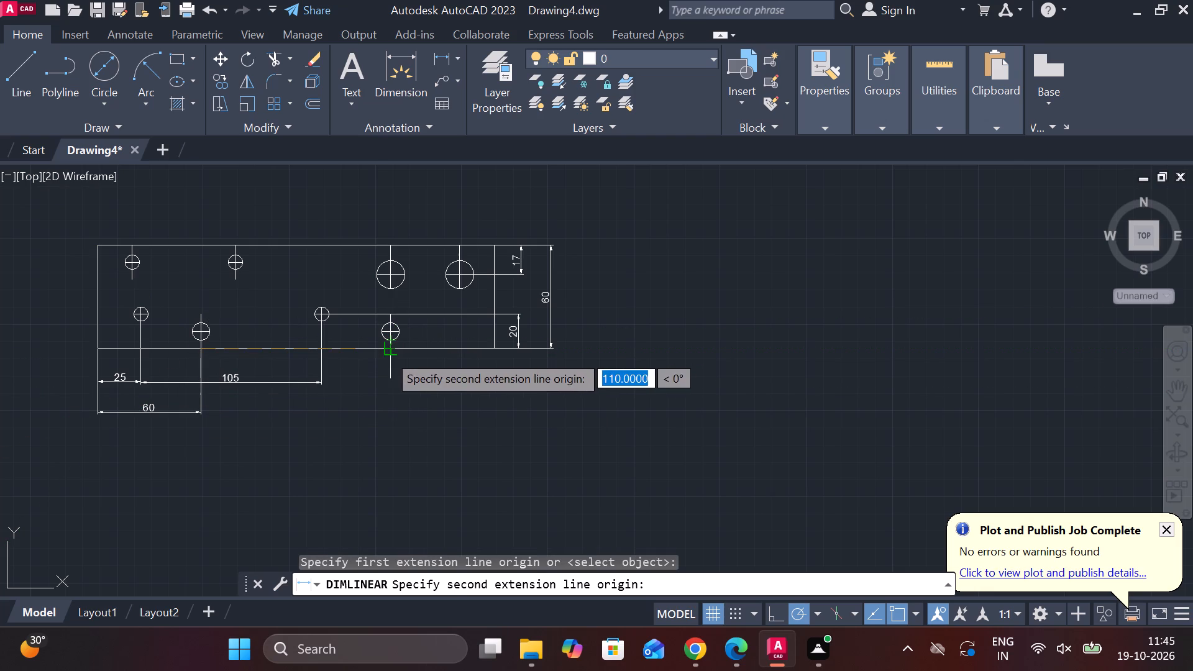
pyautogui.click(387, 354)
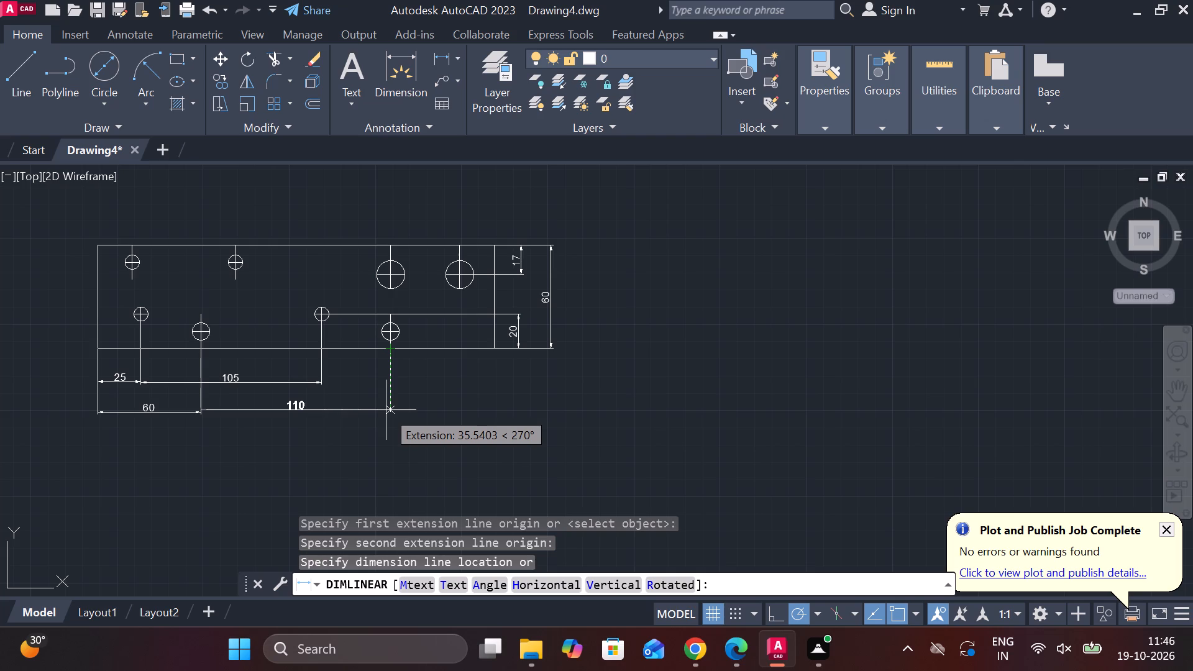
pyautogui.click(389, 411)
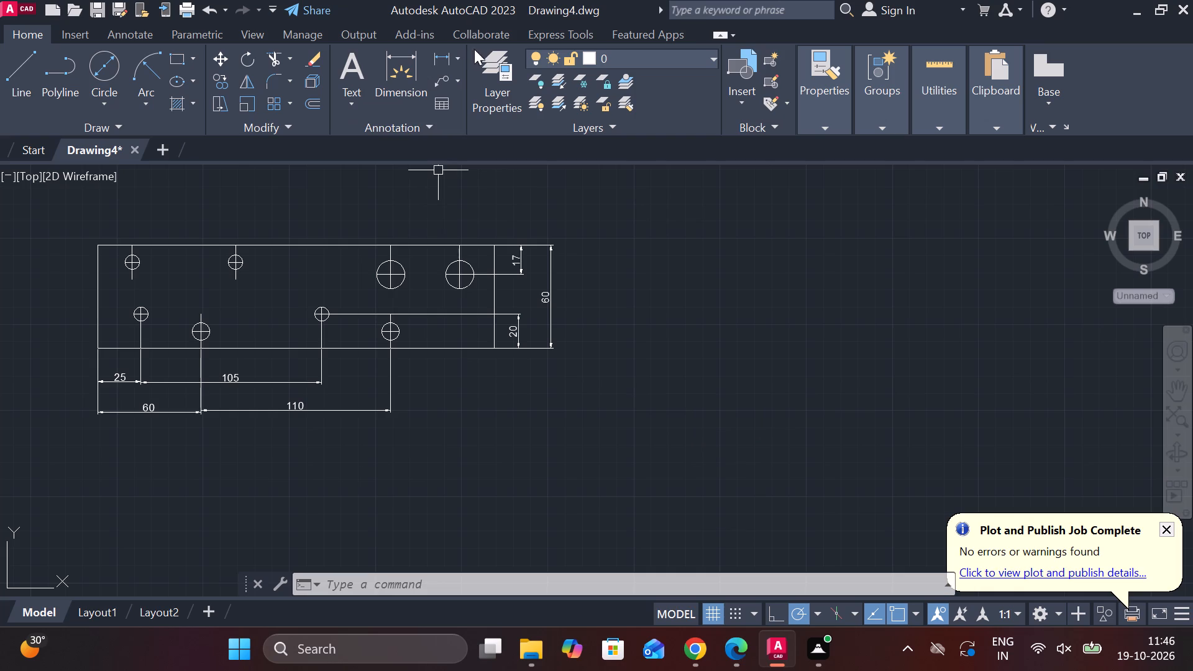
# Add a horizontal linear dimension for the plate's overall length, placed well above its top edge.
pyautogui.click(442, 56)
pyautogui.click(98, 250)
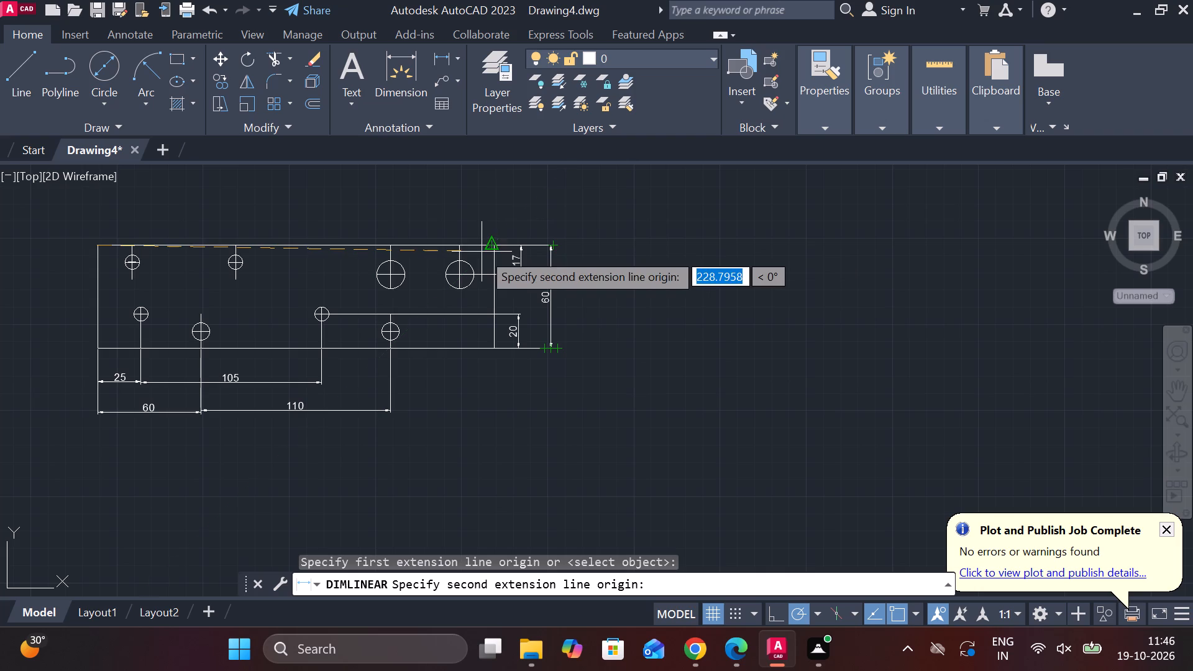
pyautogui.click(494, 241)
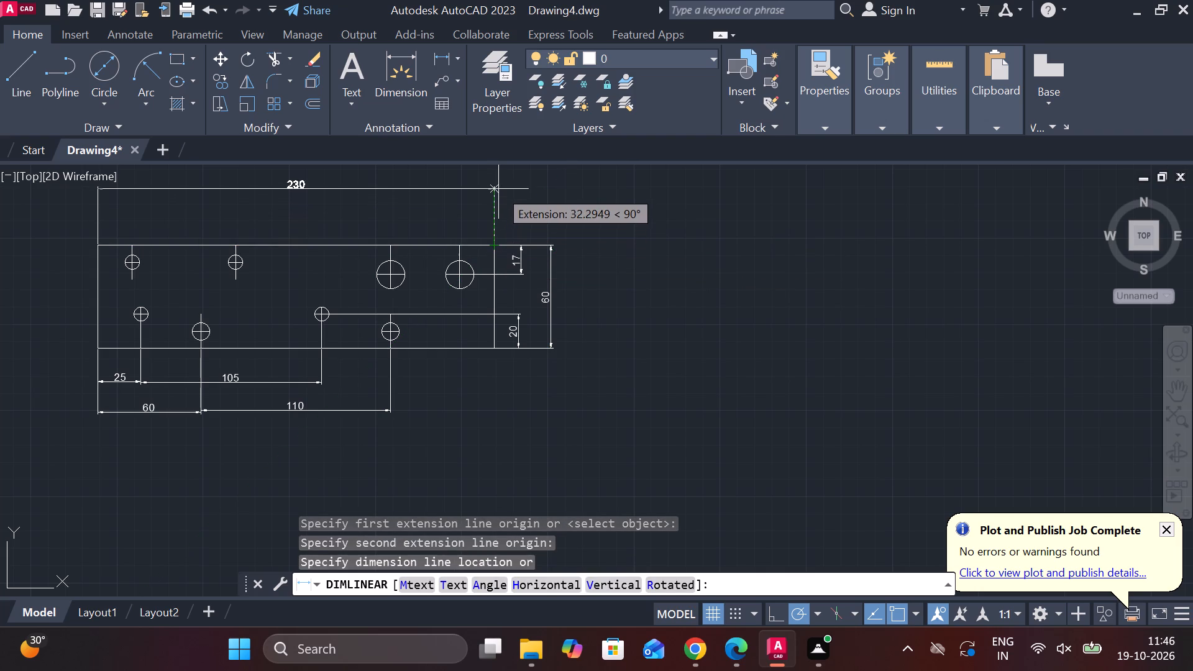
pyautogui.scroll(-2, 498, 189)
pyautogui.scroll(-2, 487, 337)
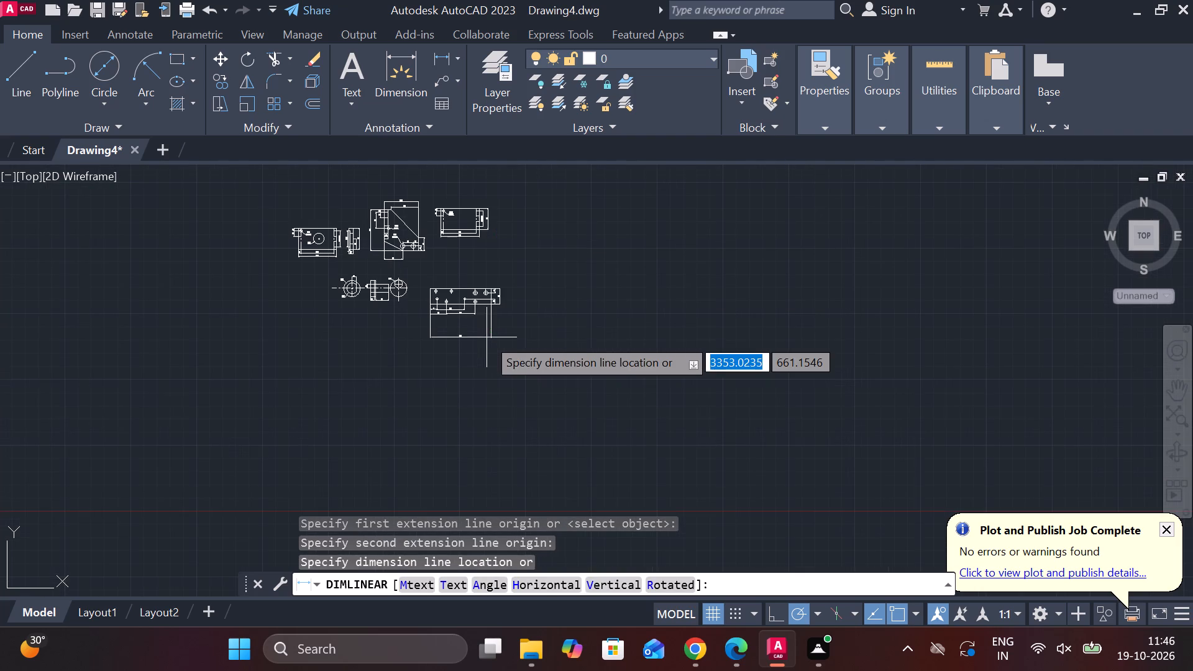
pyautogui.scroll(3, 487, 254)
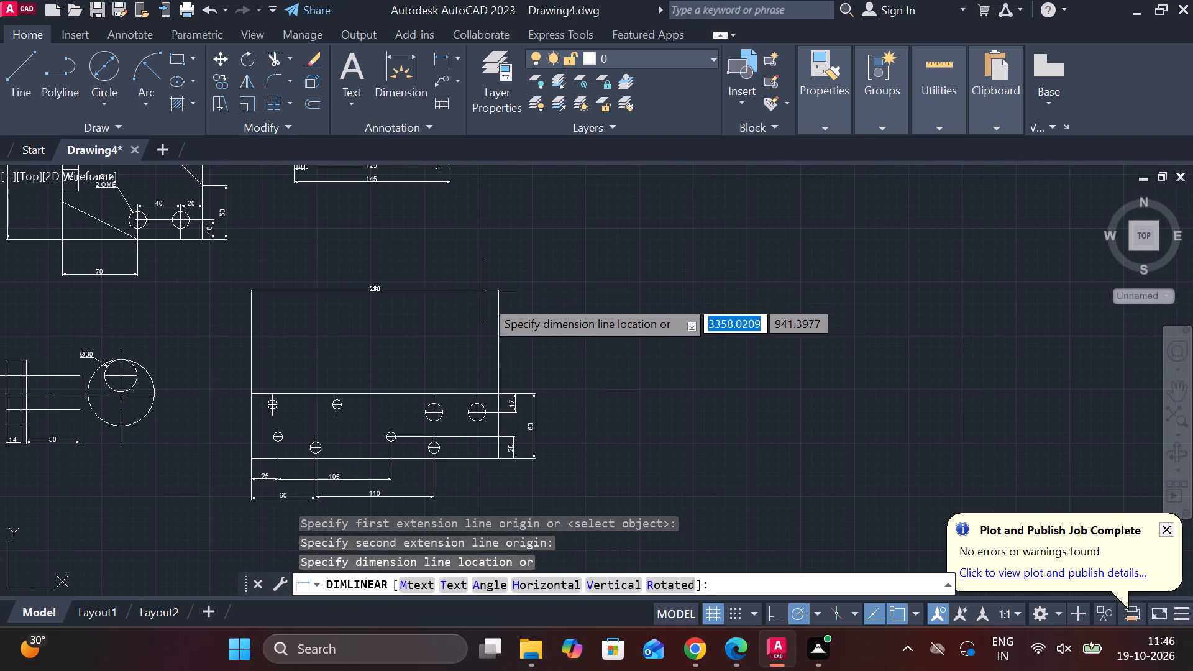
pyautogui.click(482, 336)
# Add horizontal dimensions above the plate from its left edge to the first upper small circle and between the two upper small circles.
pyautogui.click(431, 61)
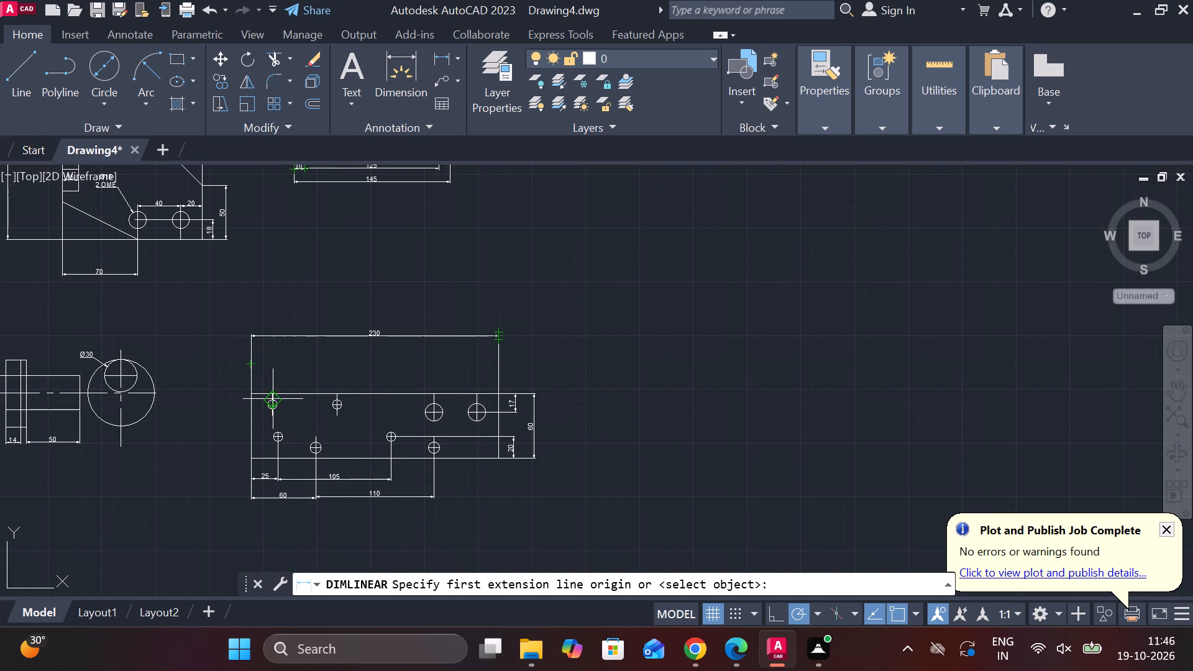
pyautogui.click(252, 393)
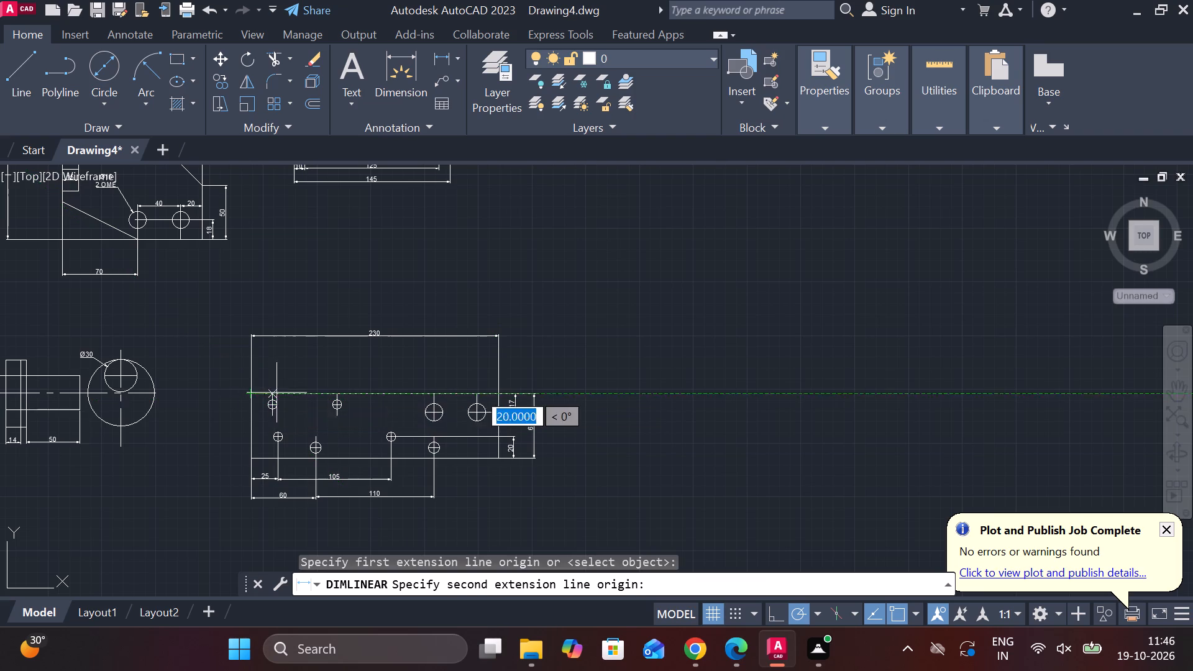
pyautogui.click(273, 393)
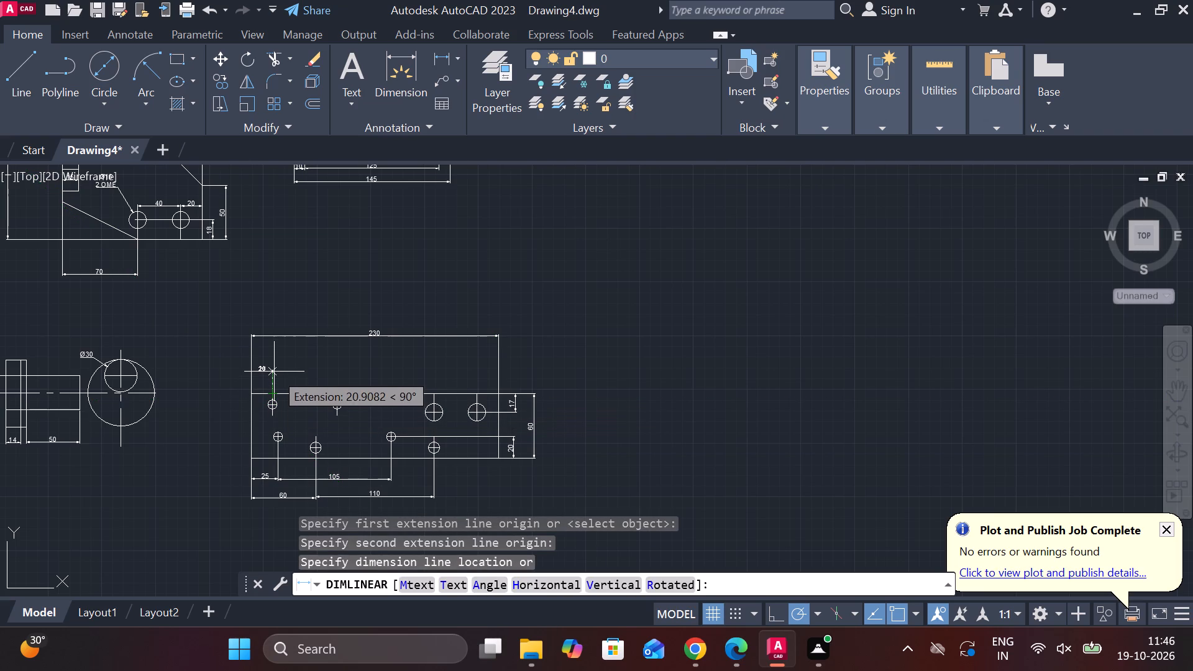
pyautogui.click(274, 372)
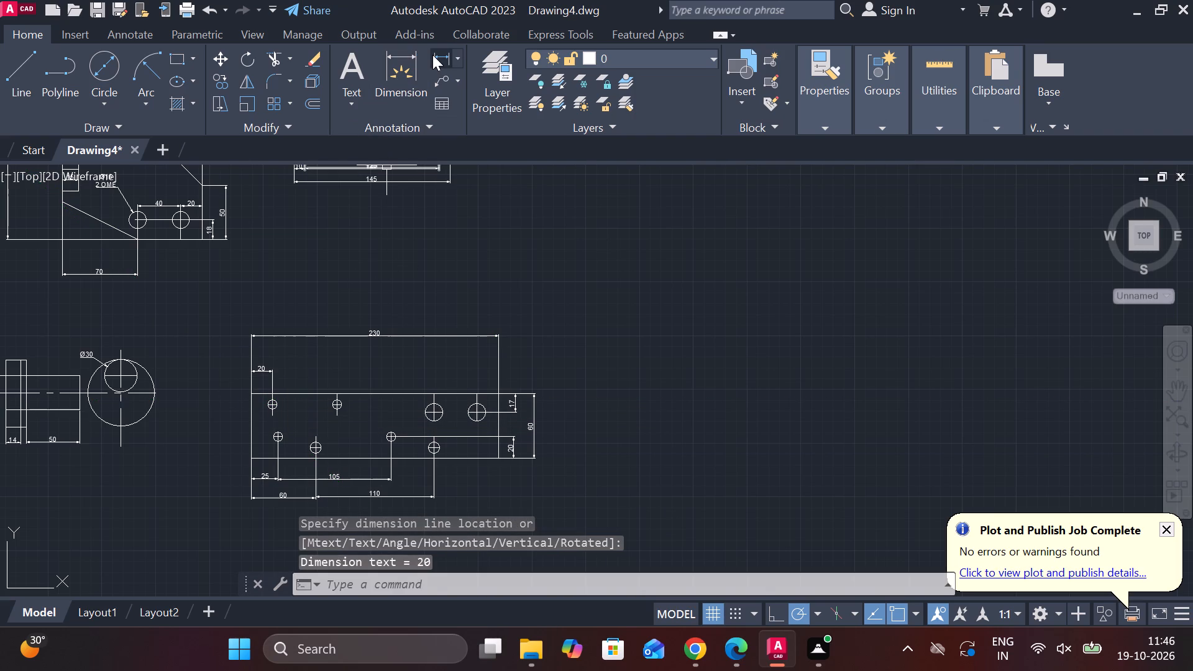
pyautogui.click(432, 55)
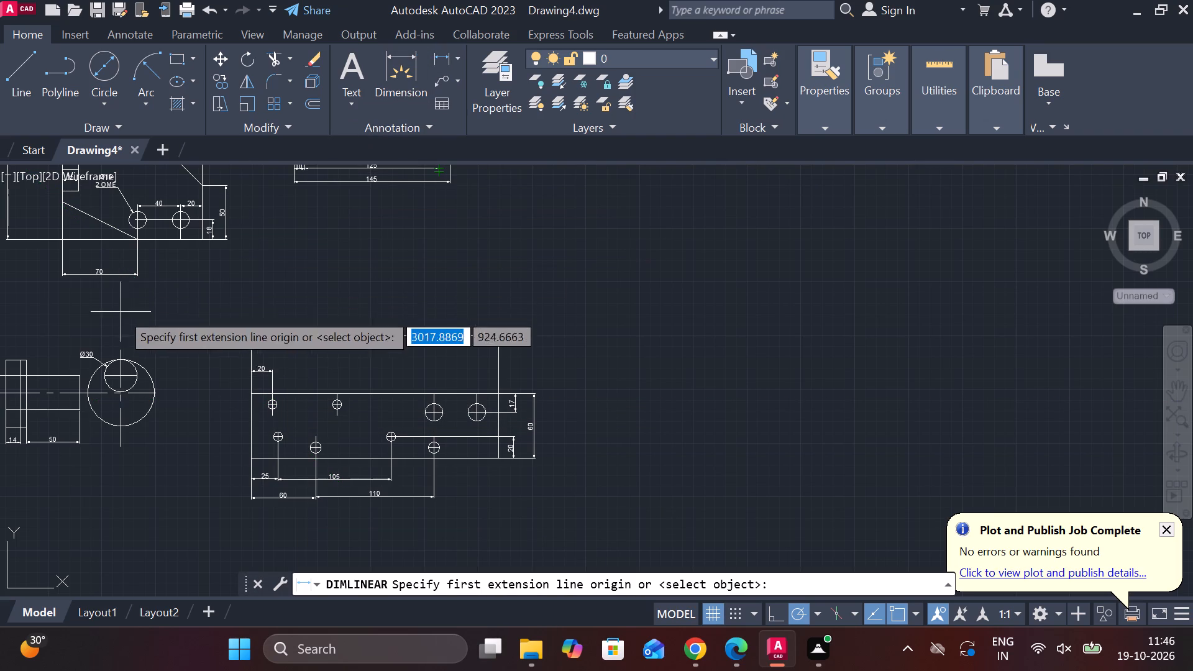
pyautogui.click(270, 393)
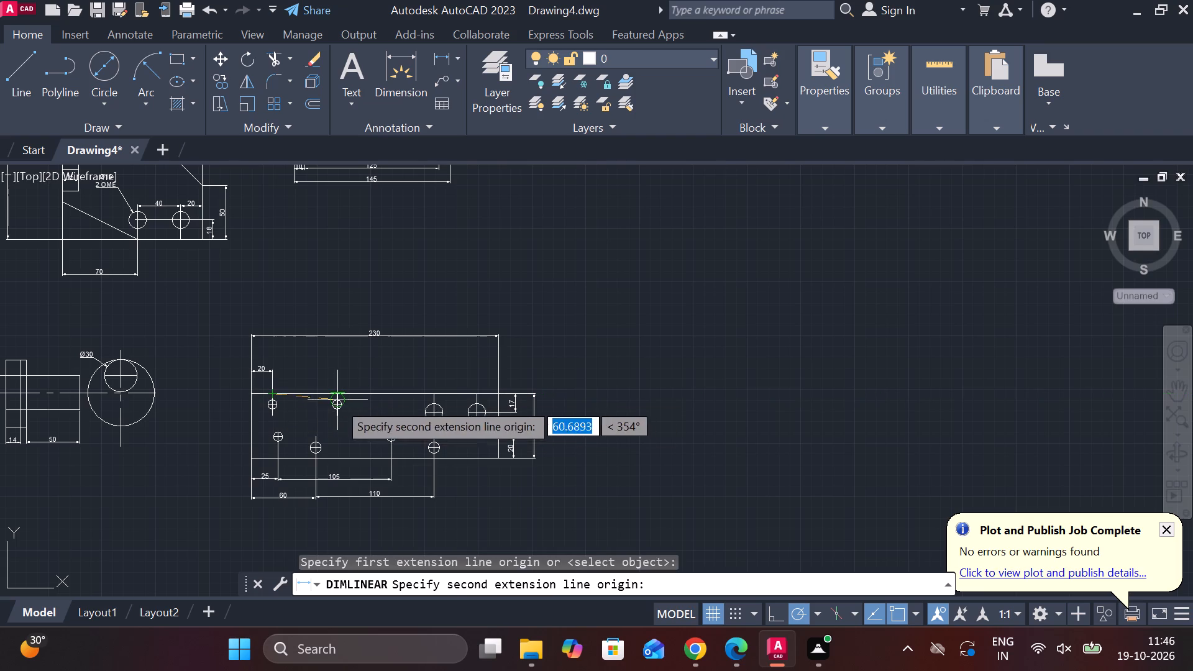
pyautogui.click(339, 393)
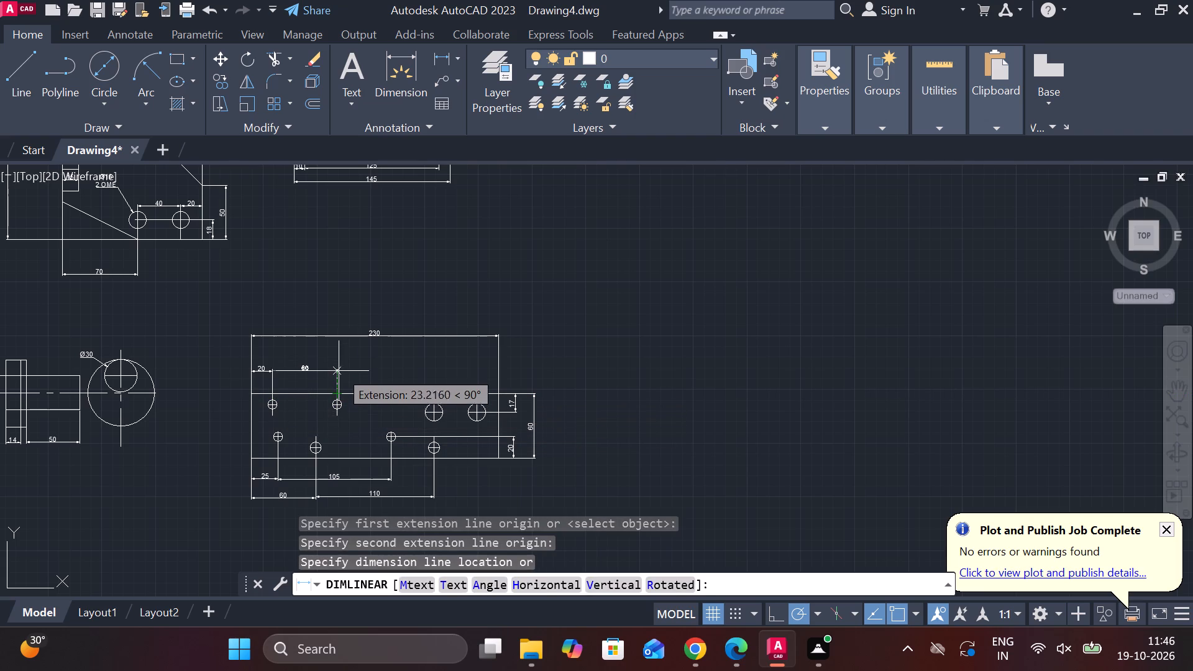
pyautogui.click(344, 370)
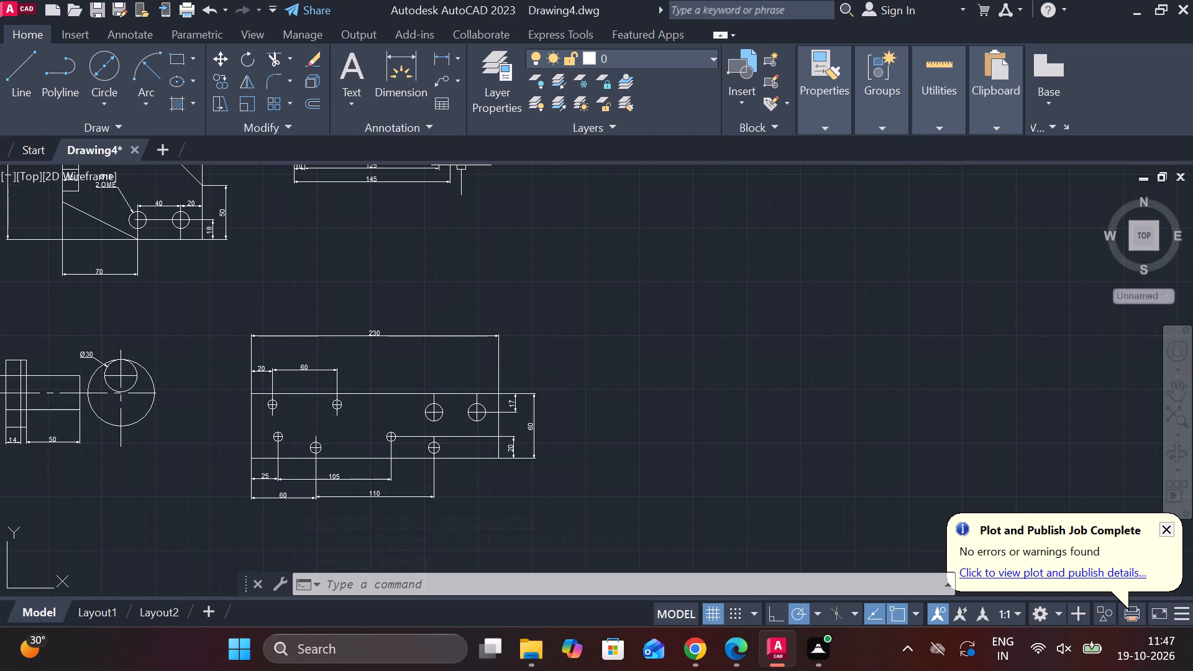
# Add horizontal dimensions above the plate from its right edge to the nearest 16.2 circle and between the two 16.2 circles.
pyautogui.click(444, 61)
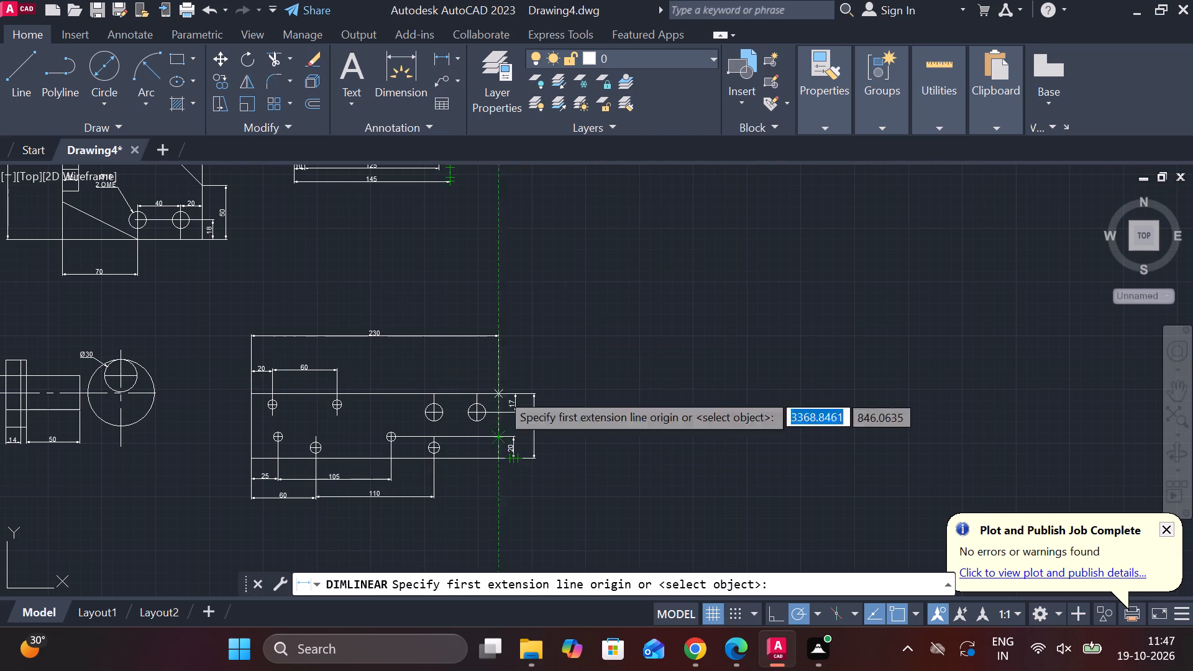
pyautogui.click(498, 393)
pyautogui.click(480, 393)
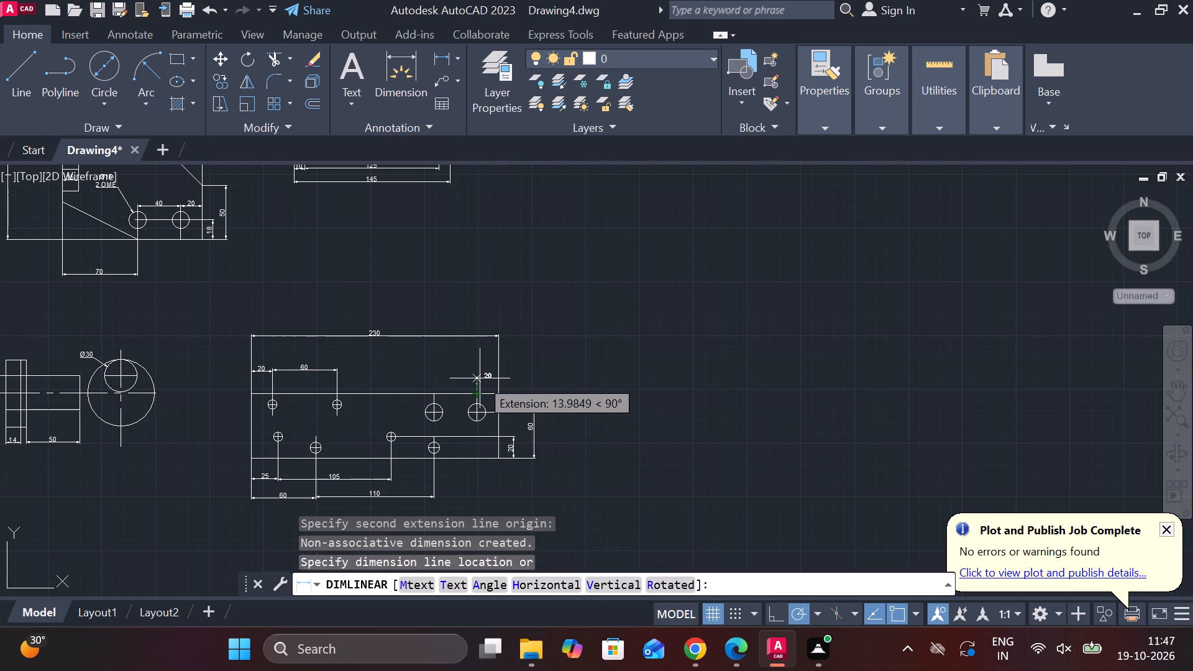
pyautogui.click(480, 378)
pyautogui.click(445, 54)
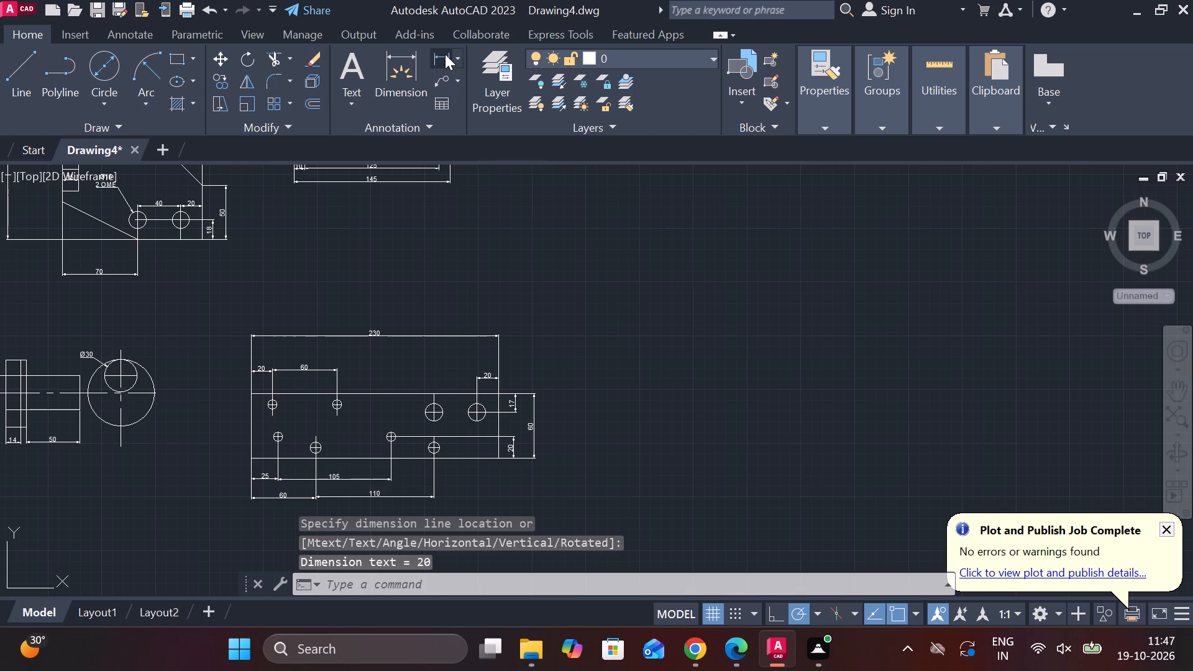
pyautogui.click(475, 393)
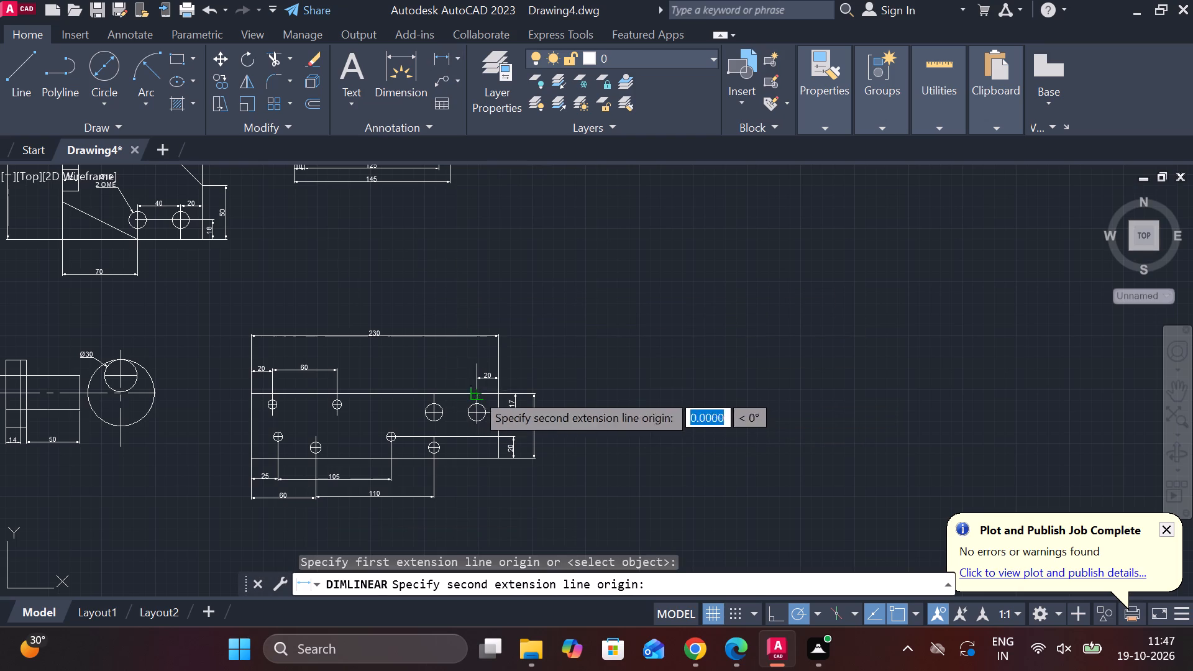
pyautogui.click(439, 396)
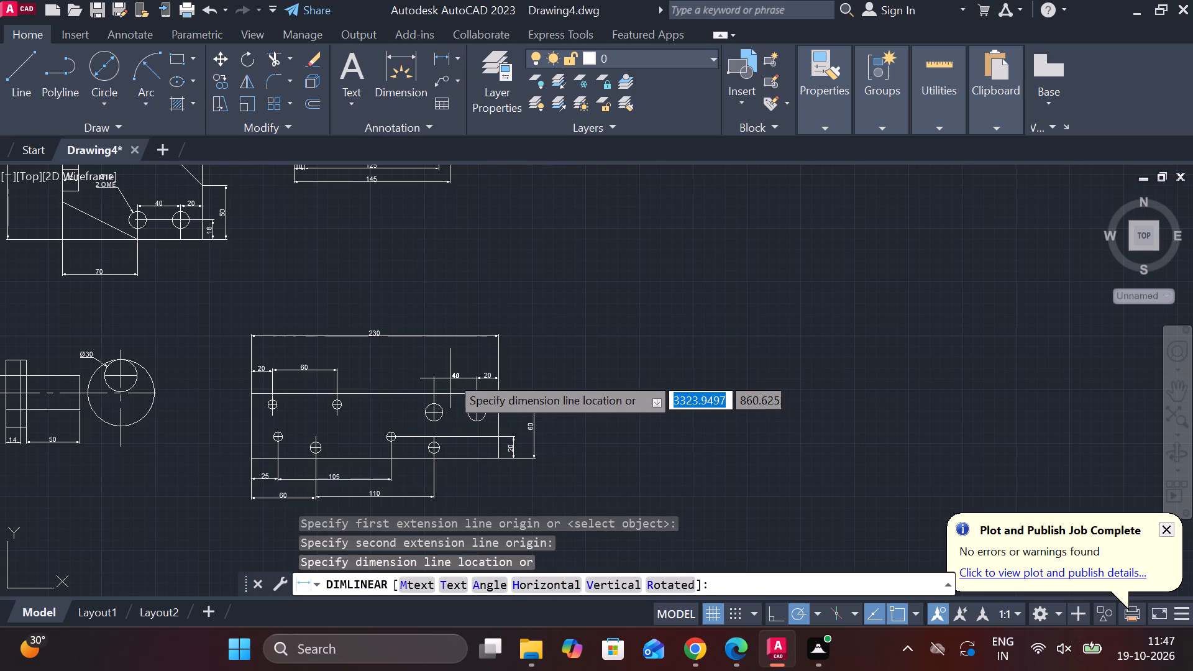
pyautogui.click(450, 378)
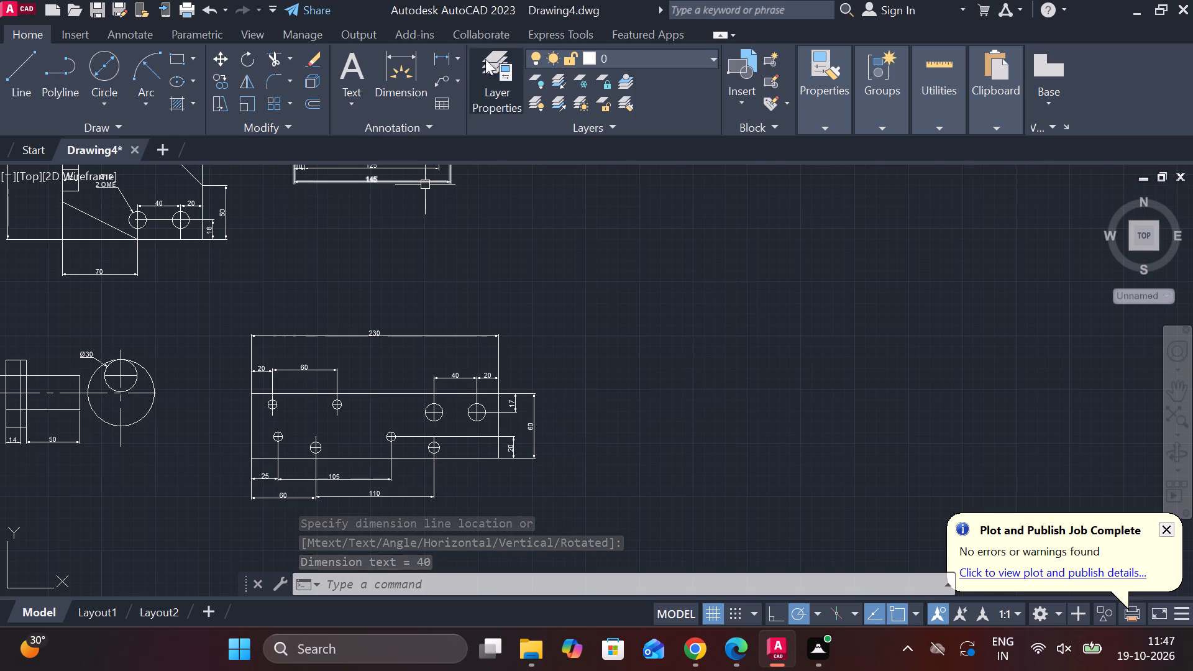
# Add a diameter dimension to the plate's lower 10.2 circle nearest the right edge, with its text below the plate.
pyautogui.click(458, 53)
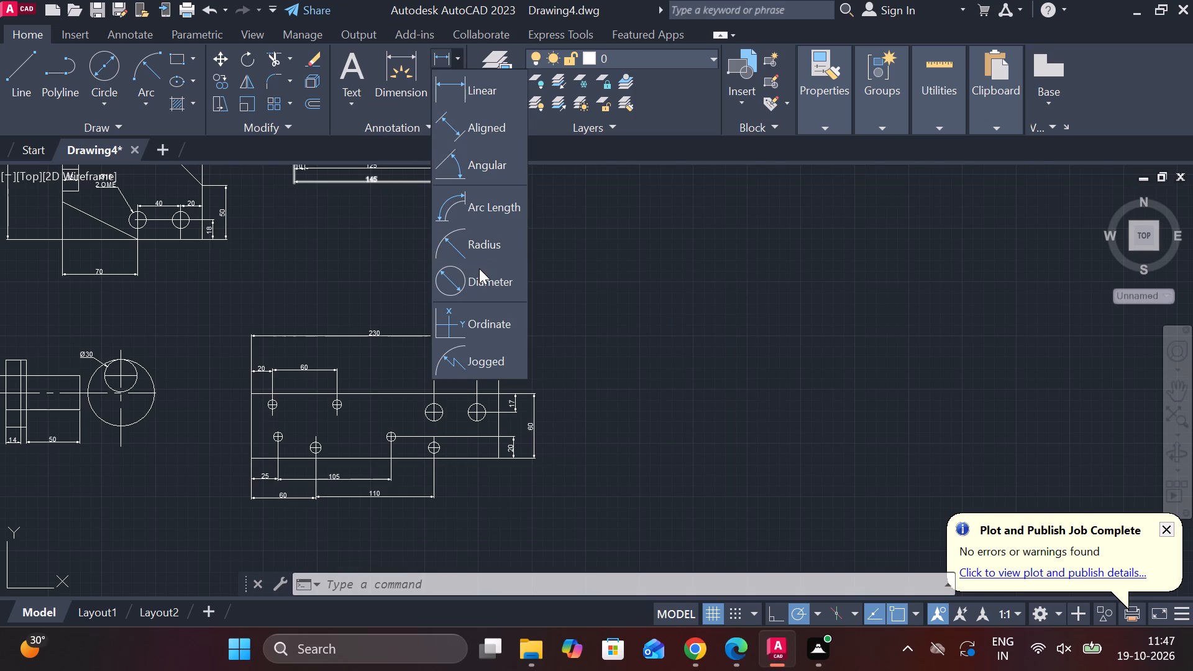
pyautogui.click(483, 282)
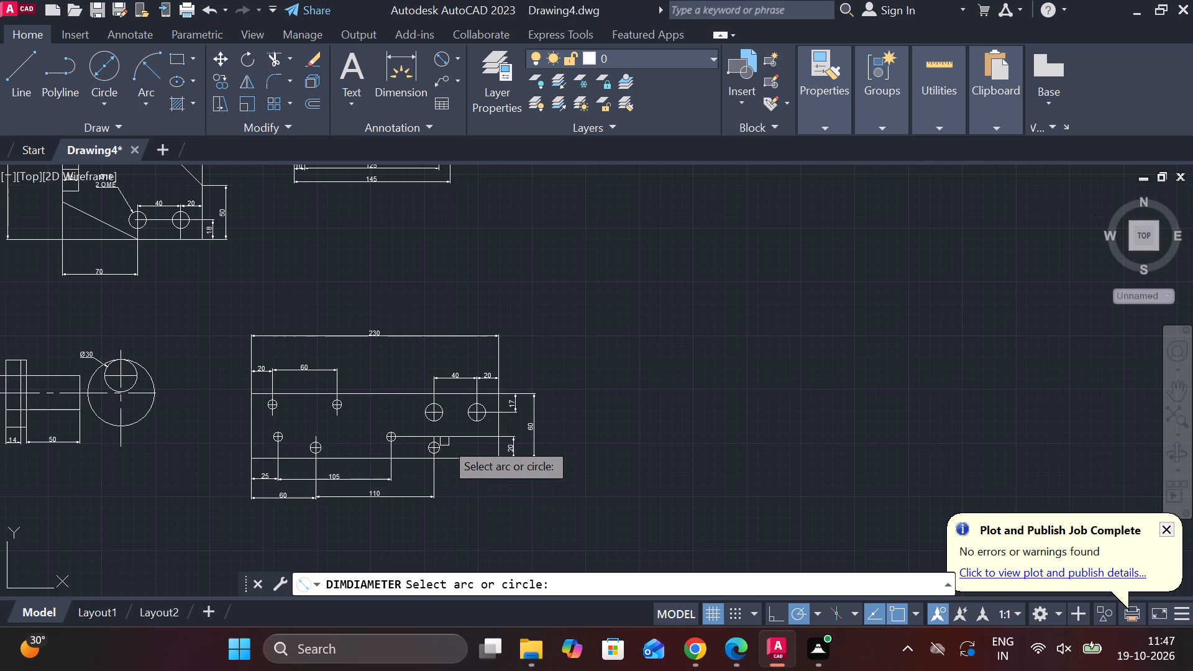
pyautogui.scroll(3, 444, 441)
pyautogui.click(418, 487)
pyautogui.scroll(-2, 546, 572)
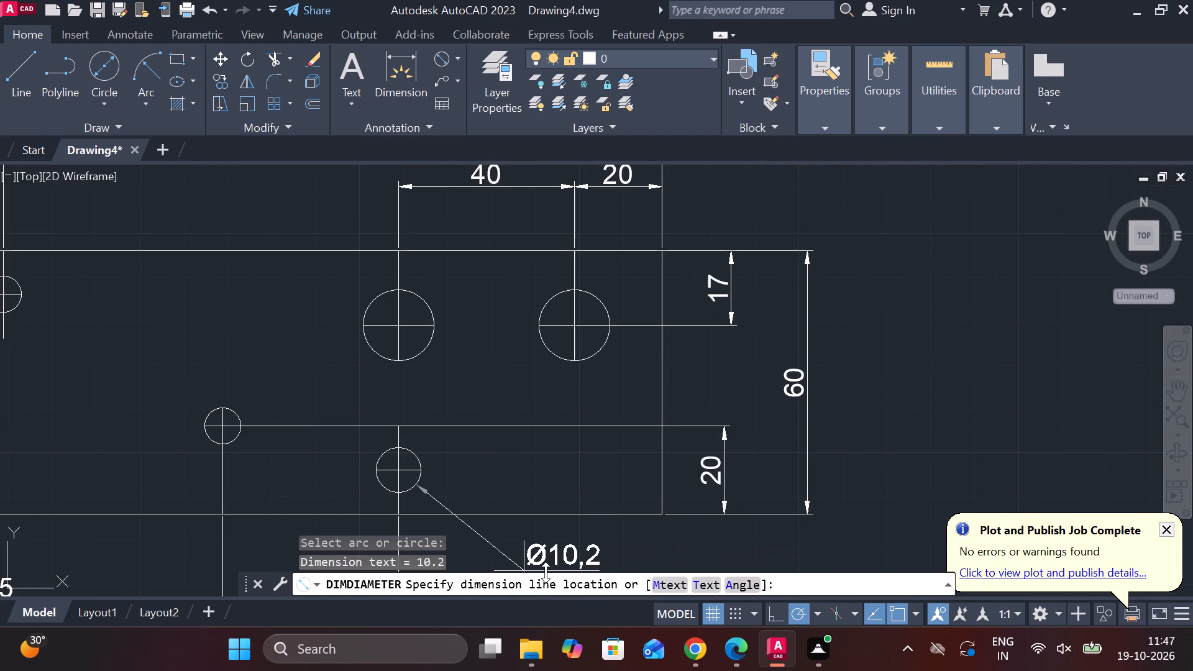
pyautogui.scroll(-3, 546, 572)
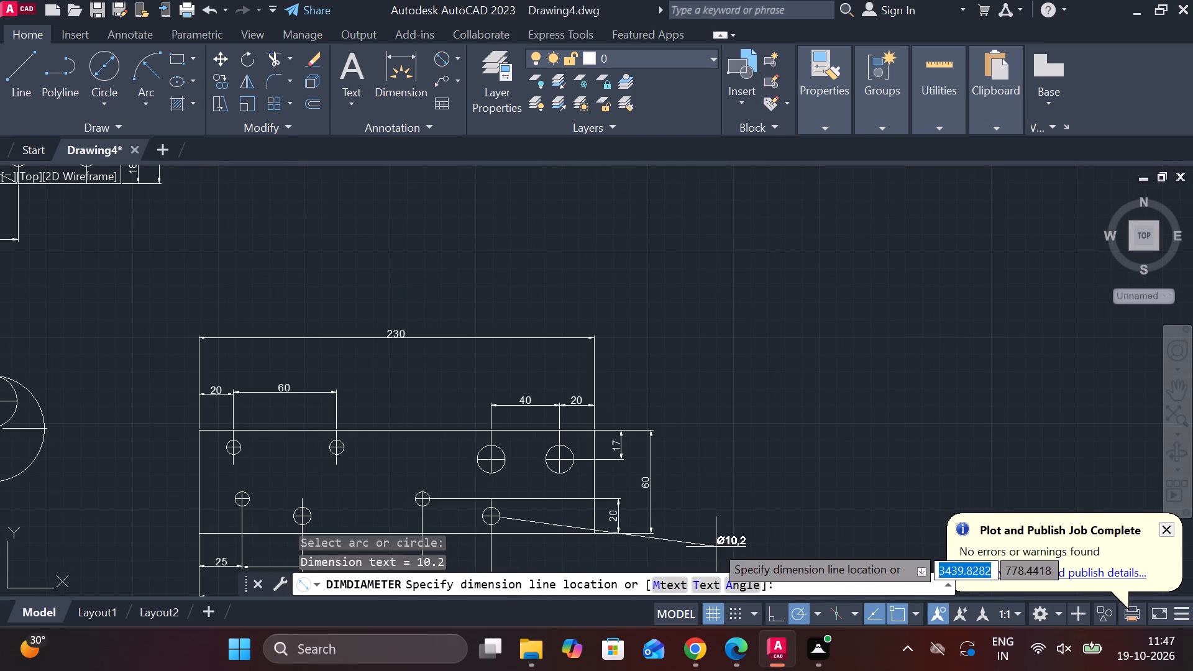
pyautogui.scroll(-3, 700, 485)
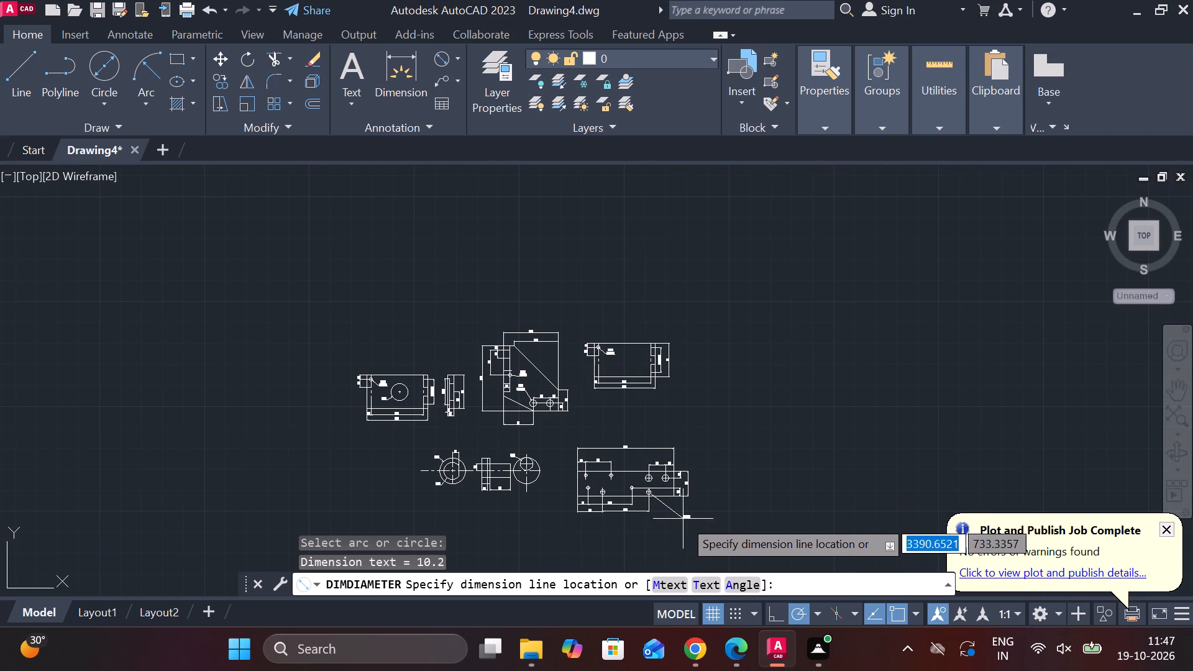
pyautogui.scroll(3, 662, 519)
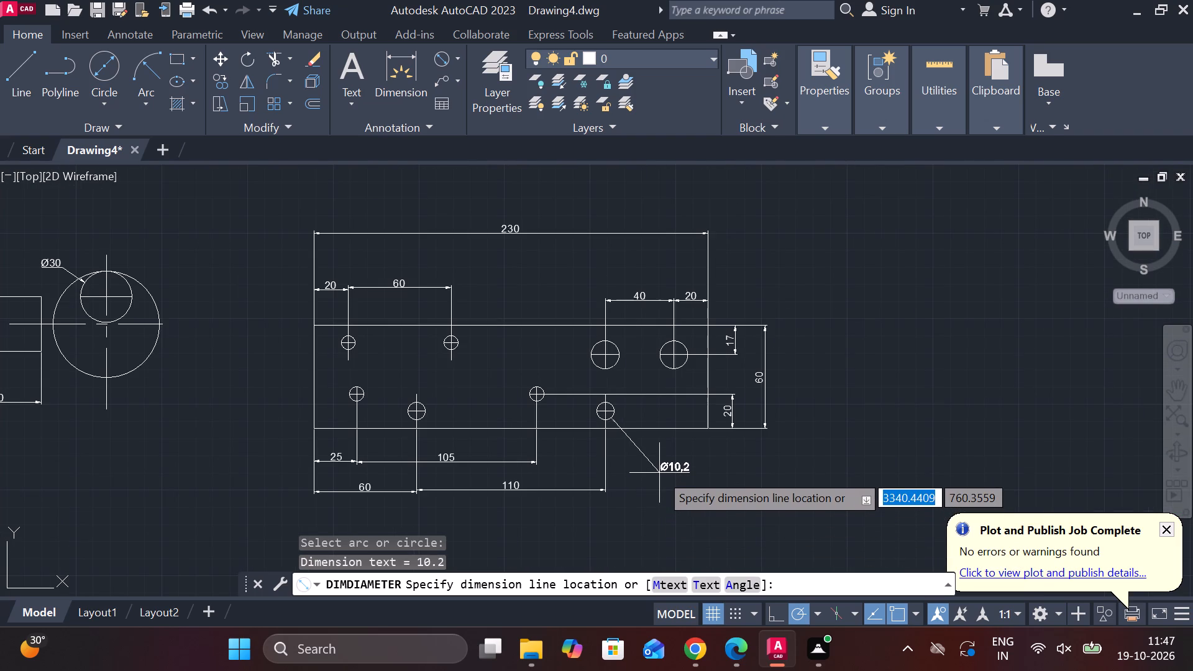
pyautogui.click(659, 473)
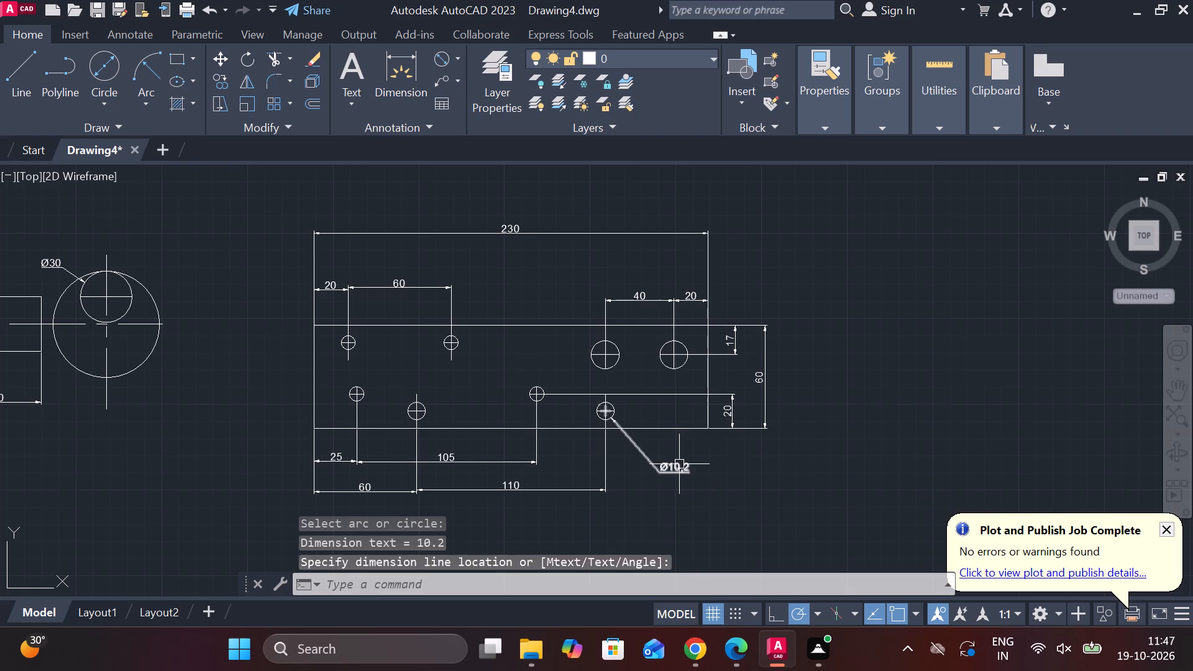
# Add a second line reading "2OME" beneath the diameter text of the 10.2 circle.
pyautogui.doubleClick(679, 464)
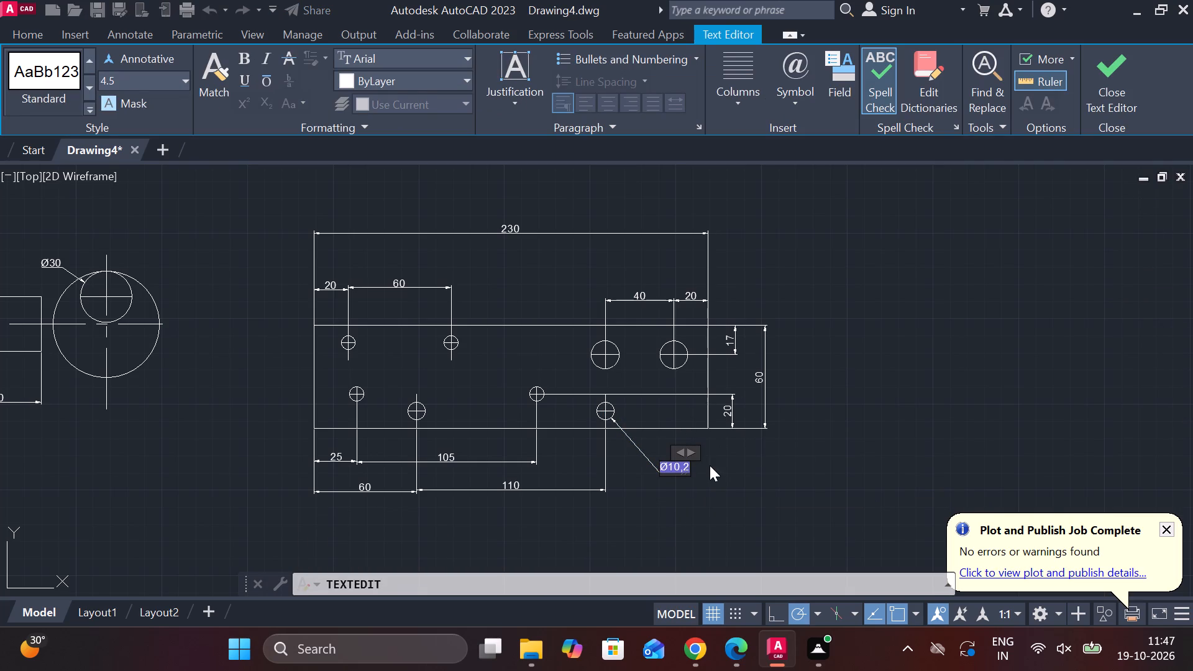
pyautogui.press('Right')
pyautogui.press('Return')
pyautogui.press('2')
pyautogui.write('OM')
pyautogui.press('e')
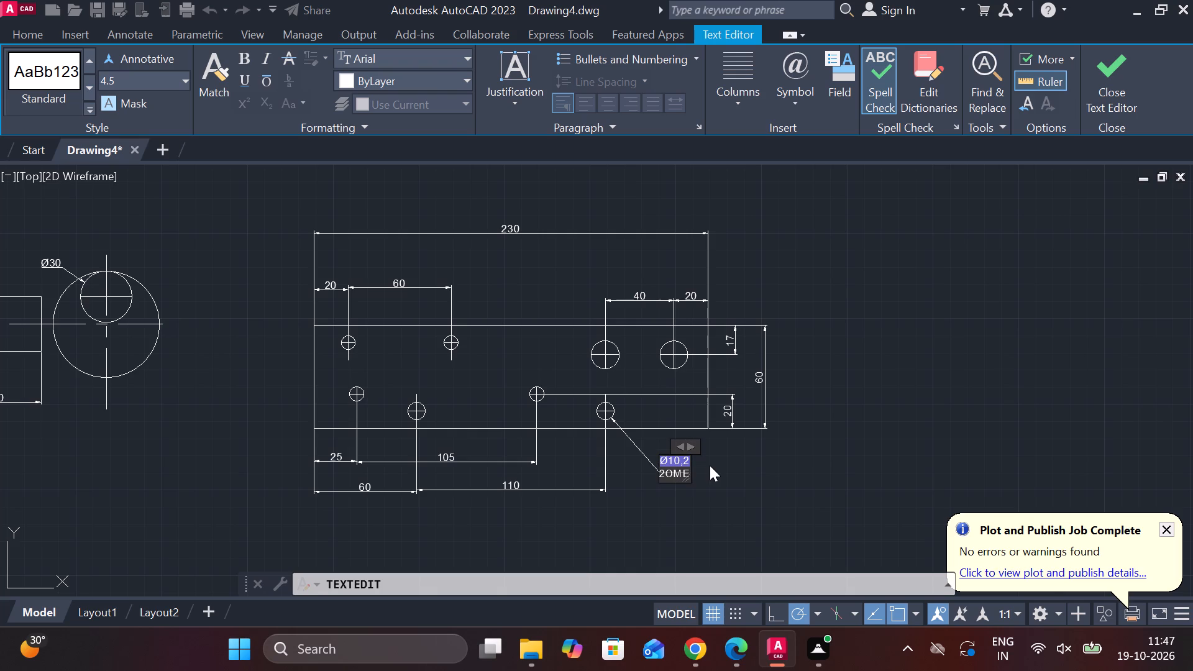
pyautogui.doubleClick(725, 464)
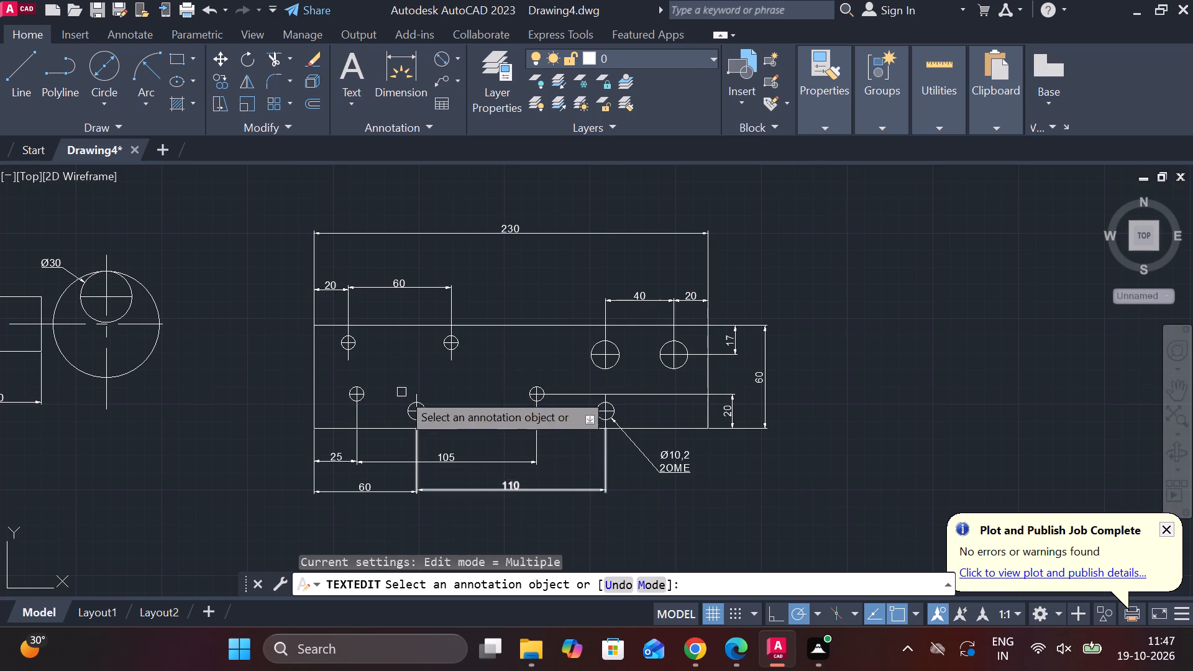
# Add a diameter dimension to the right-hand lower 8.2 circle, with its text inside the plate at the circle's lower left.
pyautogui.click(437, 55)
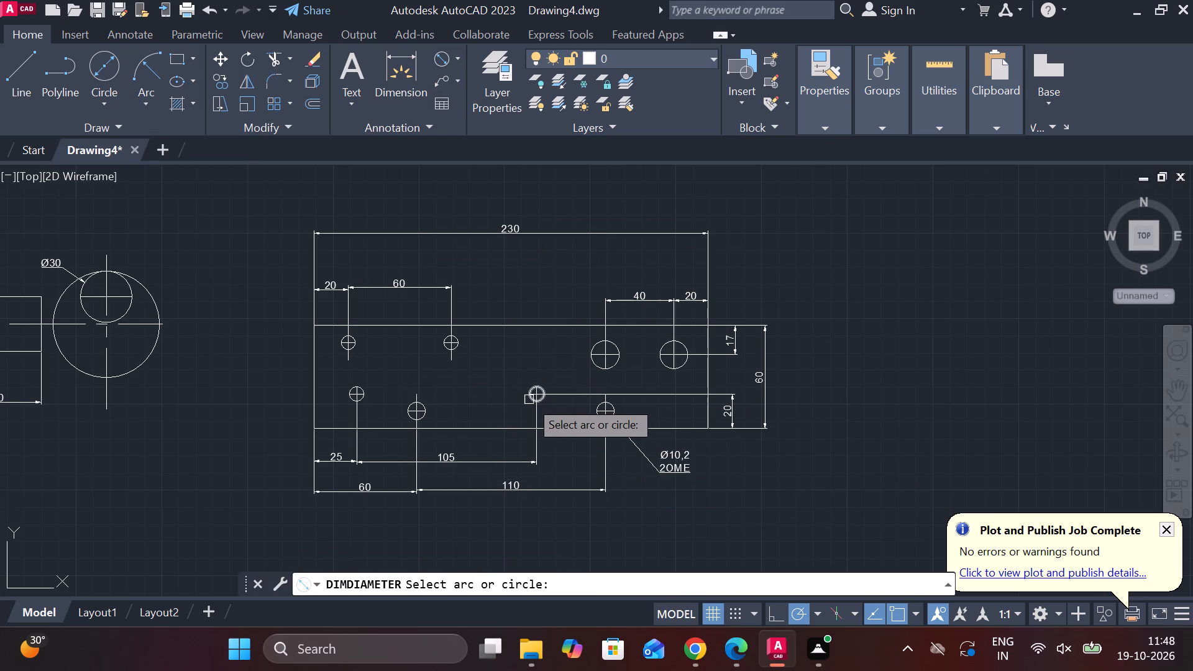
pyautogui.scroll(4, 529, 399)
pyautogui.click(540, 399)
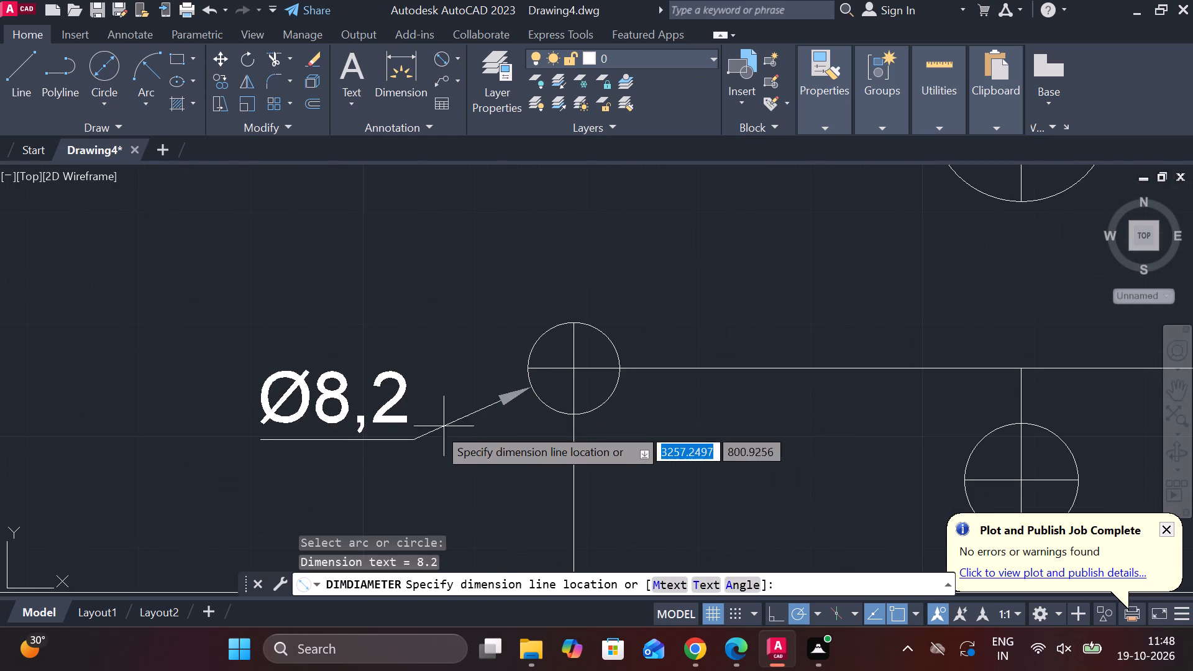
pyautogui.click(378, 473)
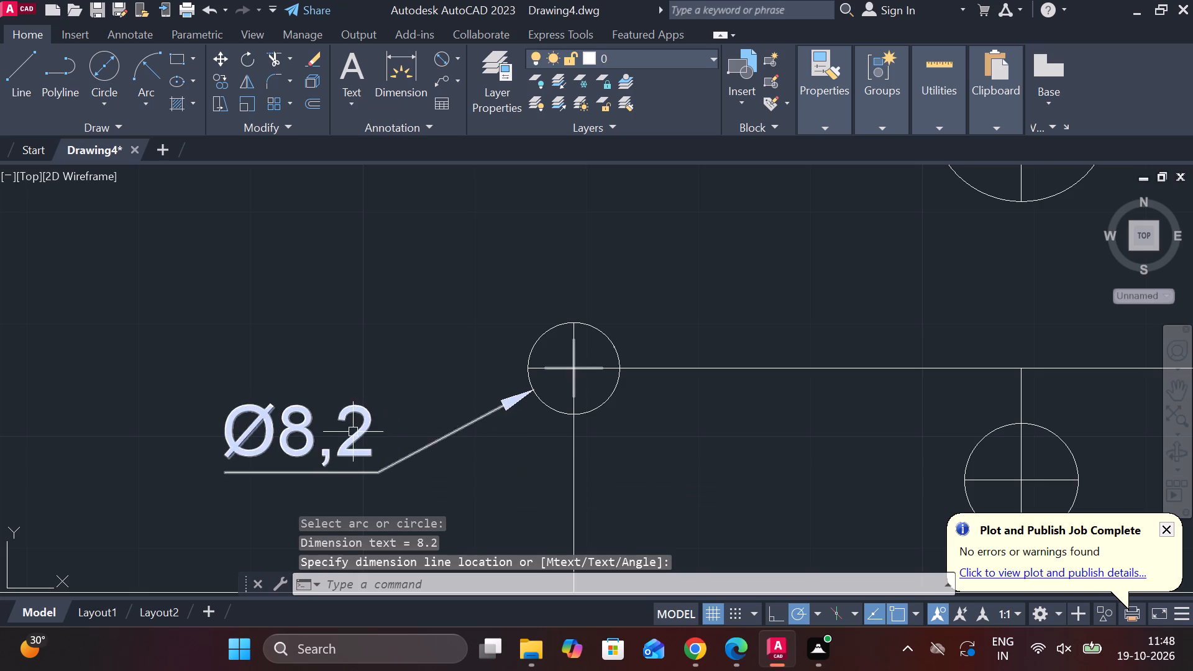
# Add a second line reading "4 OME" beneath the diameter text of the 8.2 circle.
pyautogui.doubleClick(353, 434)
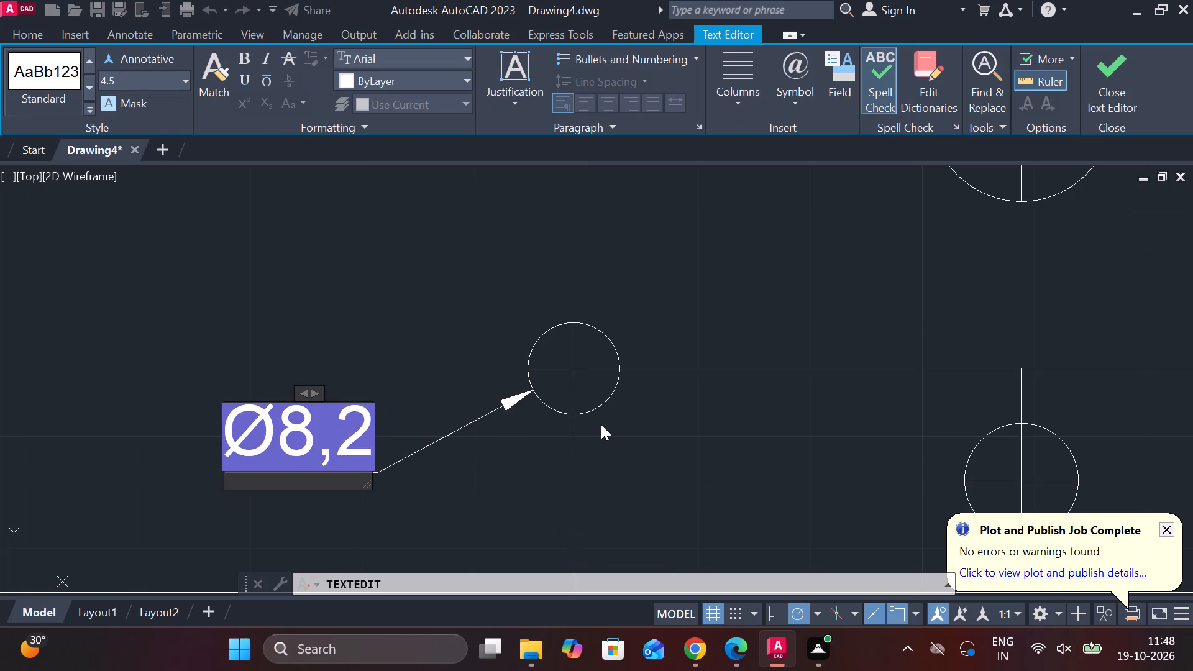
pyautogui.press('Right')
pyautogui.press('Return')
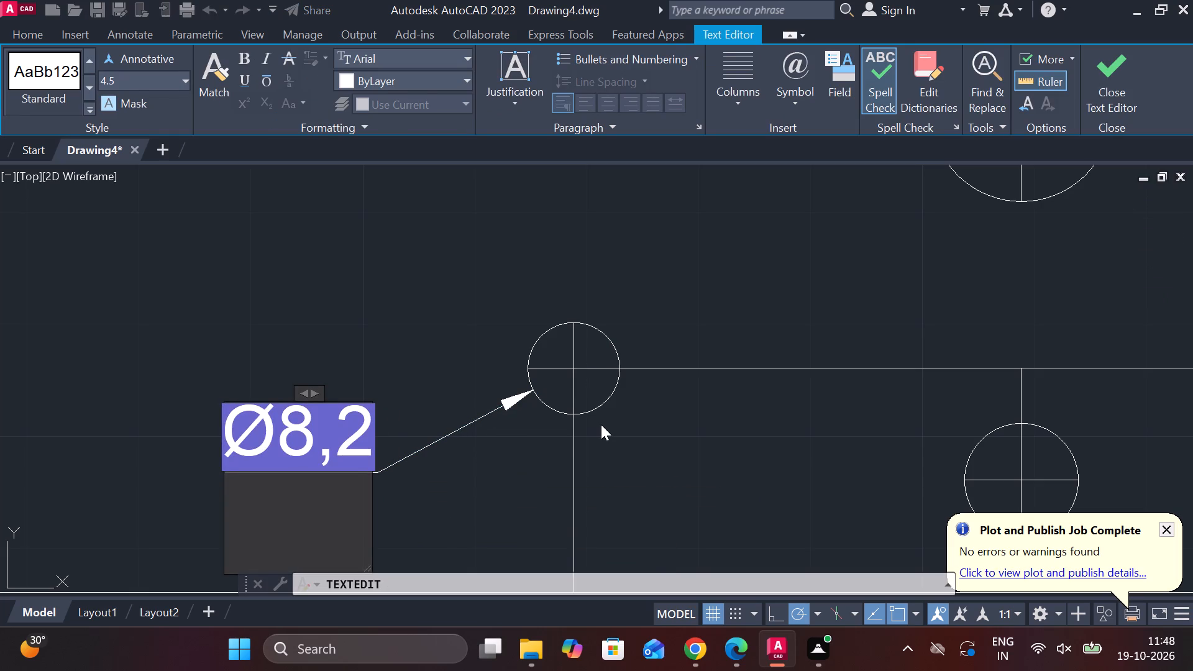
pyautogui.press('4')
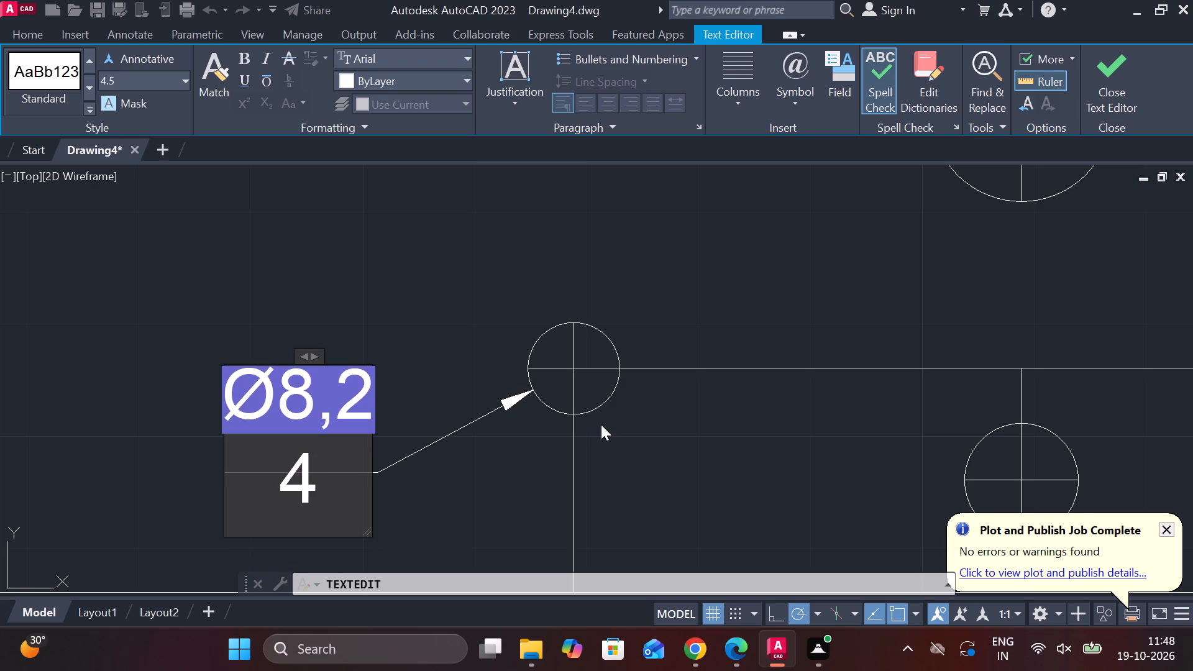
pyautogui.press('m')
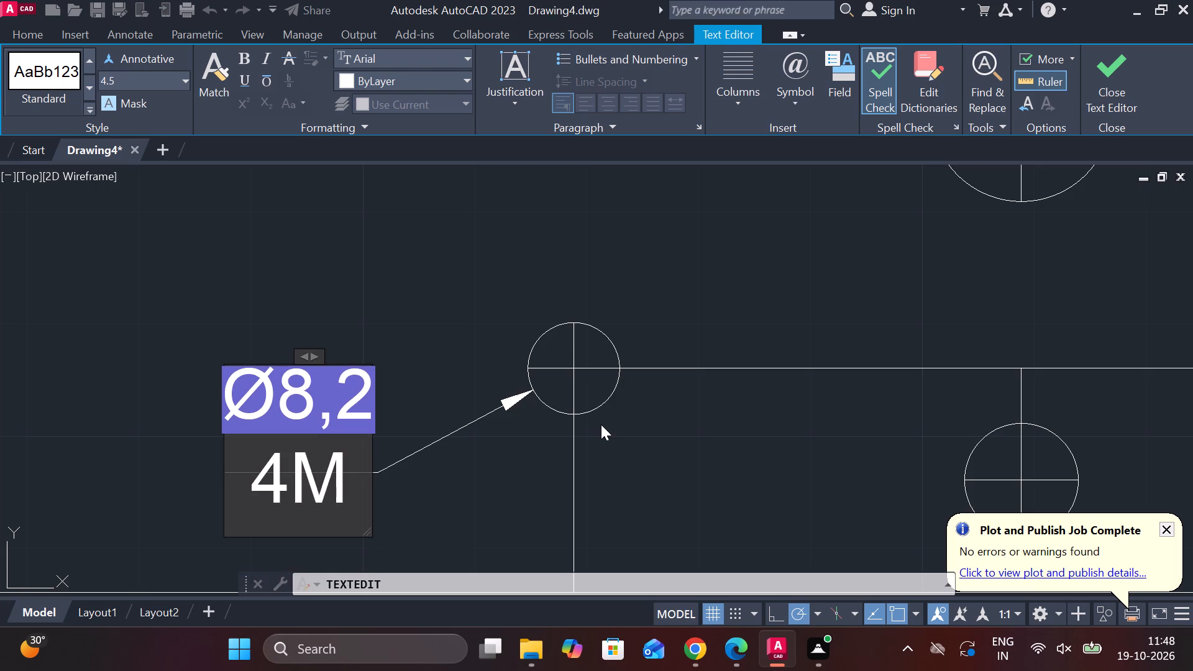
pyautogui.press('BackSpace')
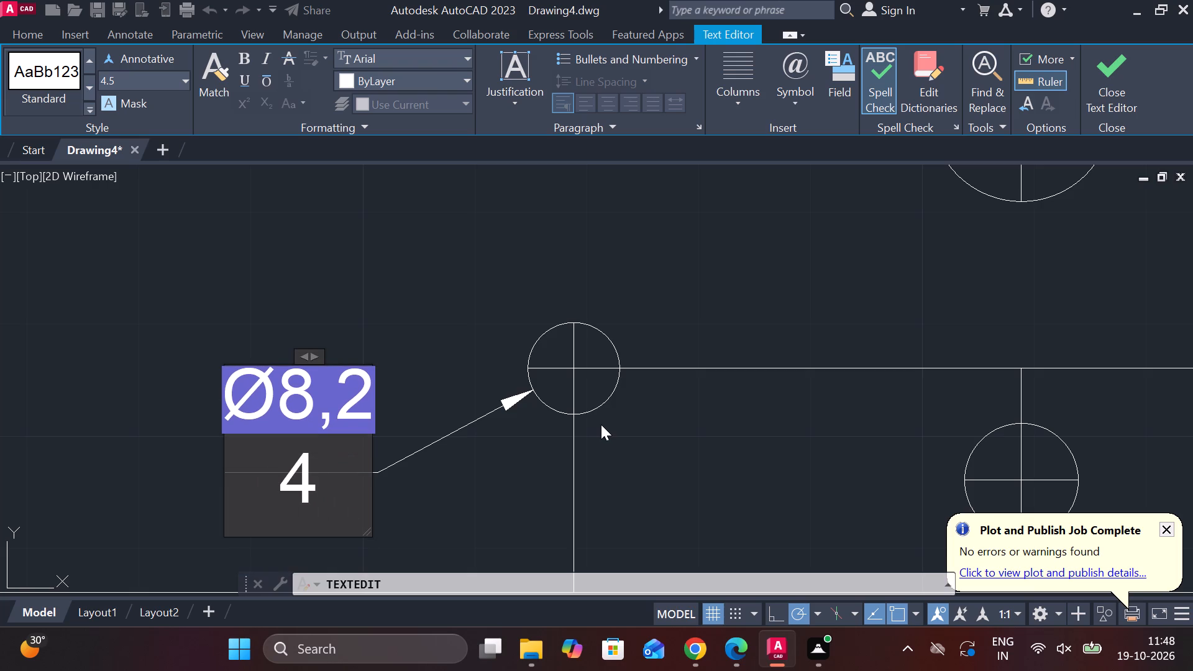
pyautogui.press('space')
pyautogui.write('OME')
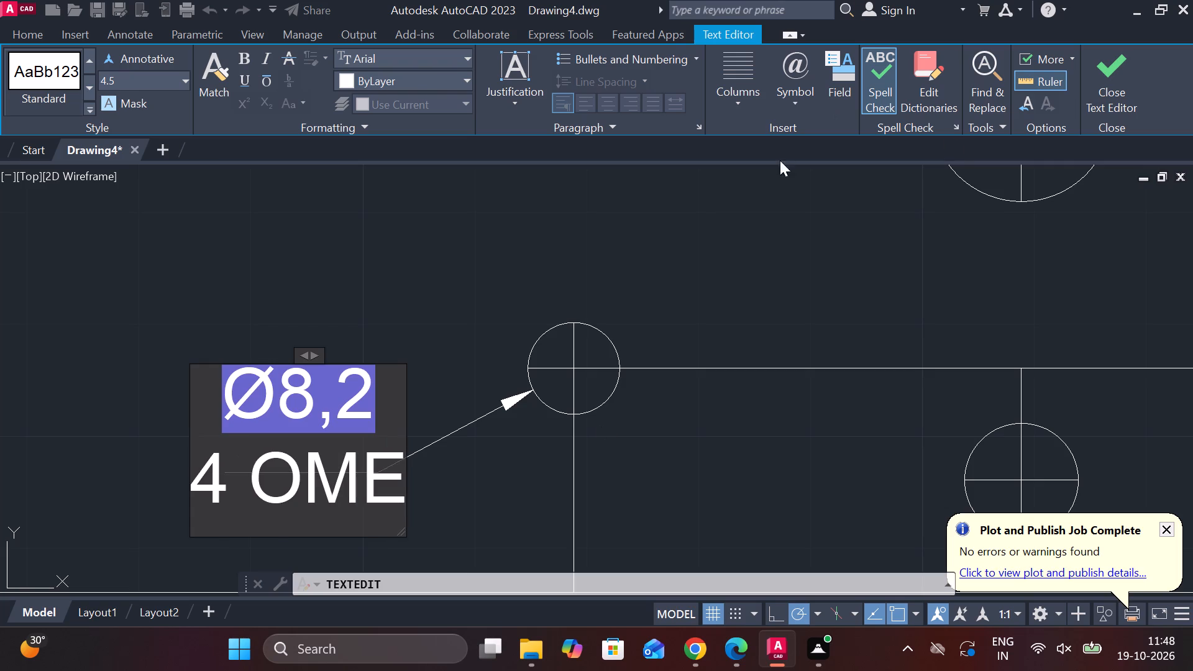
pyautogui.click(690, 226)
# Add a diameter dimension to the left-hand 16.2 circle, with its text above the plate to the left of the 40 dimension.
pyautogui.scroll(-1, 716, 354)
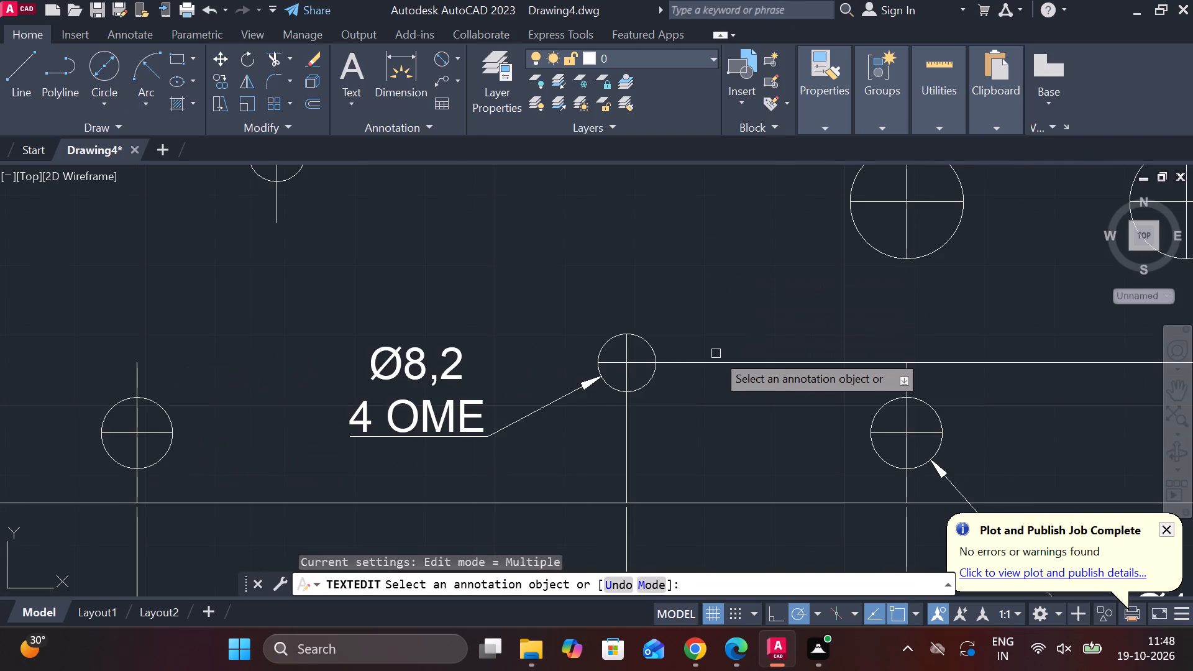
pyautogui.scroll(-1, 716, 354)
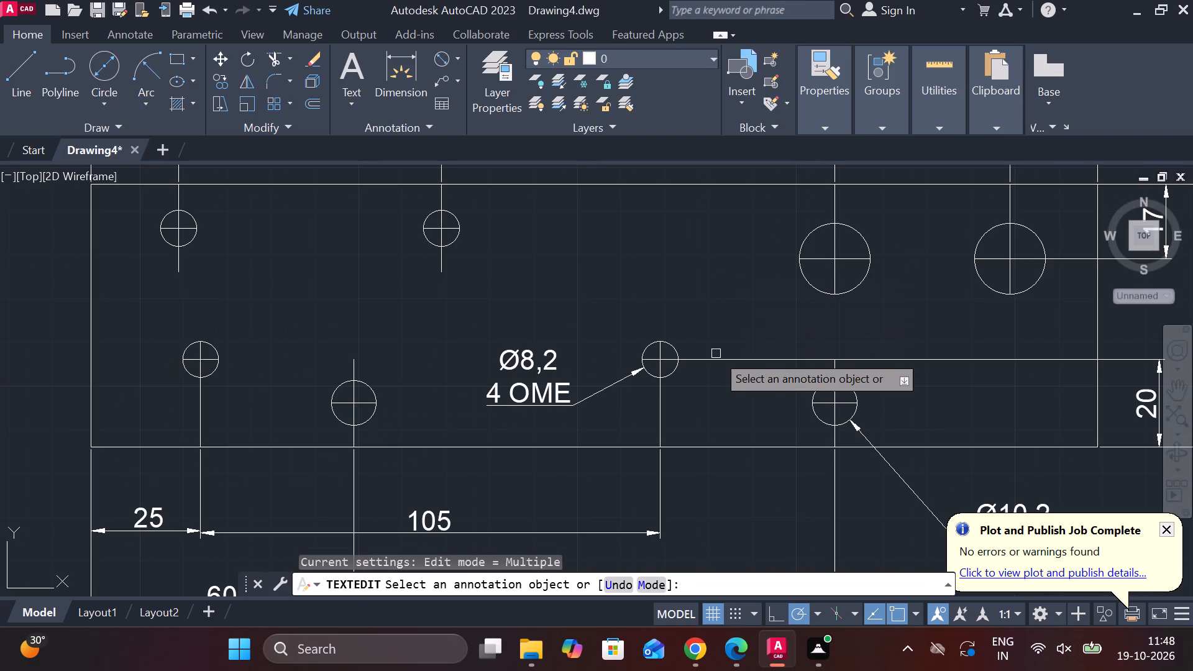
pyautogui.scroll(-1, 716, 354)
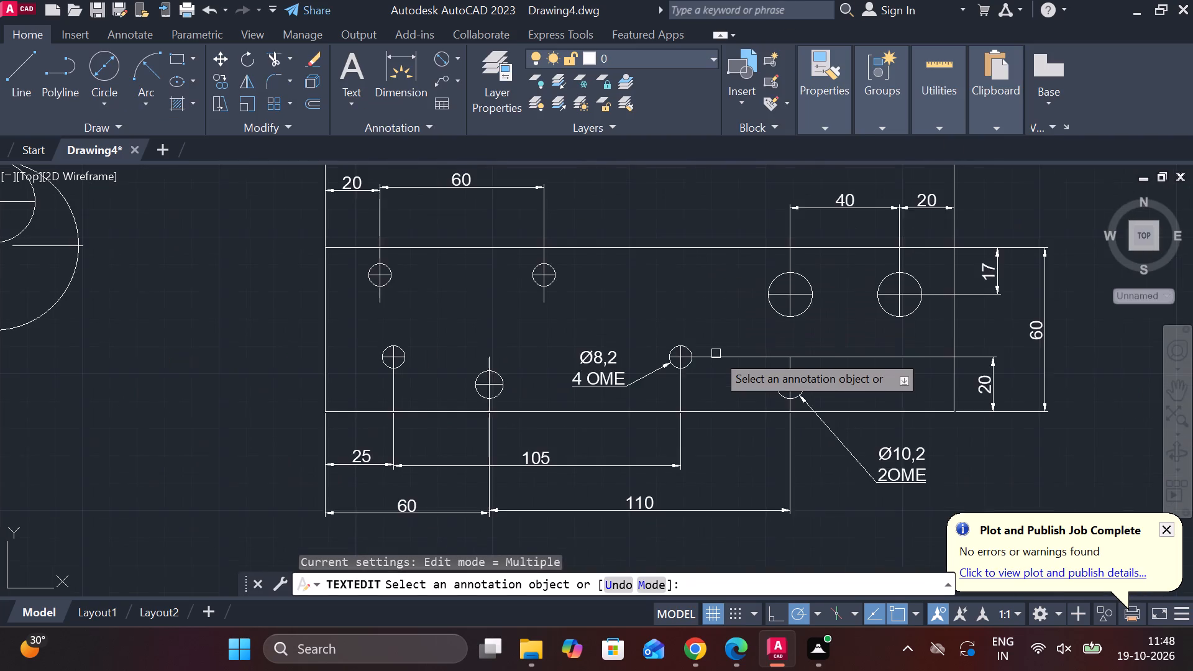
pyautogui.scroll(-1, 716, 354)
pyautogui.click(444, 59)
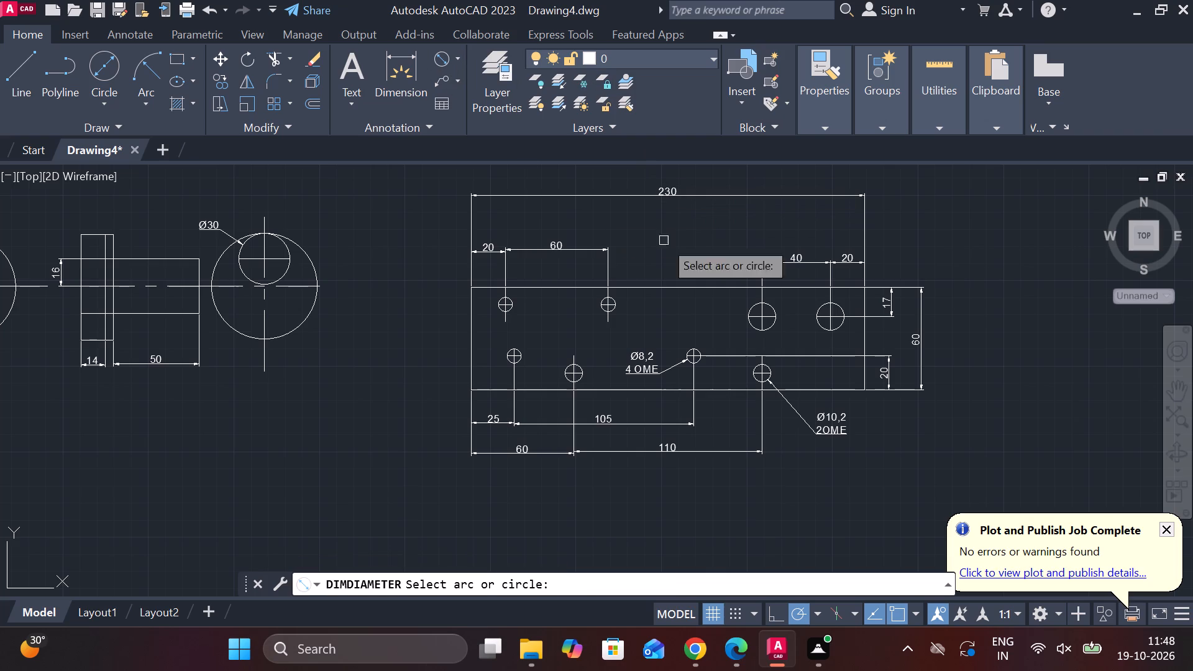
pyautogui.click(751, 304)
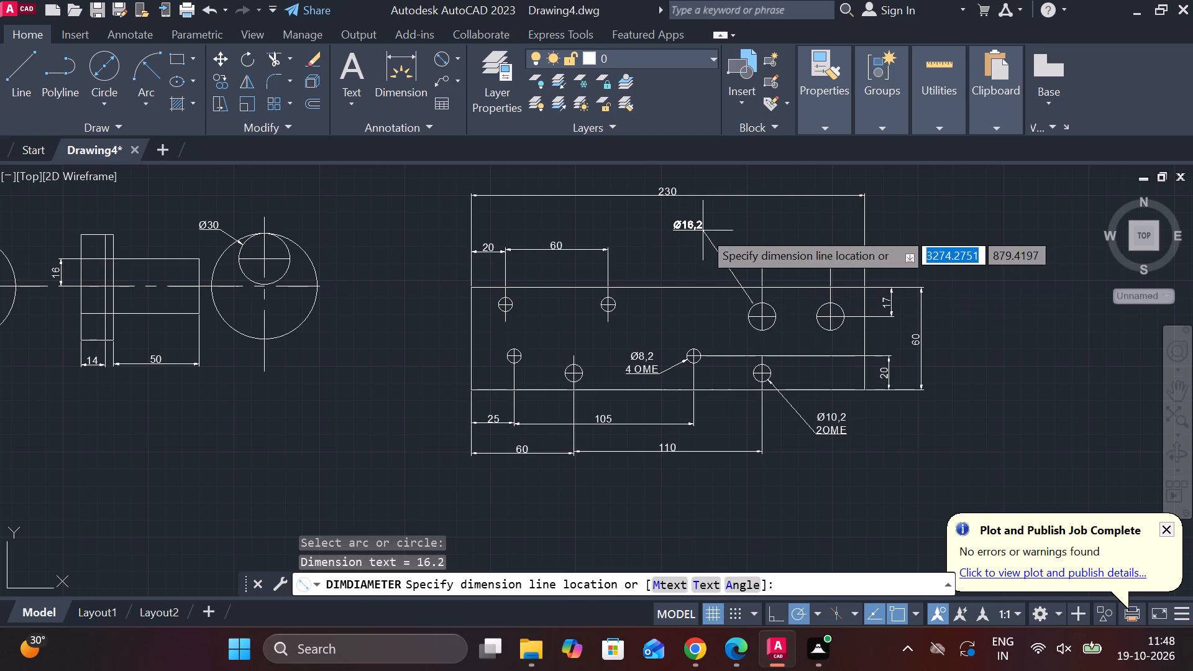
pyautogui.click(705, 240)
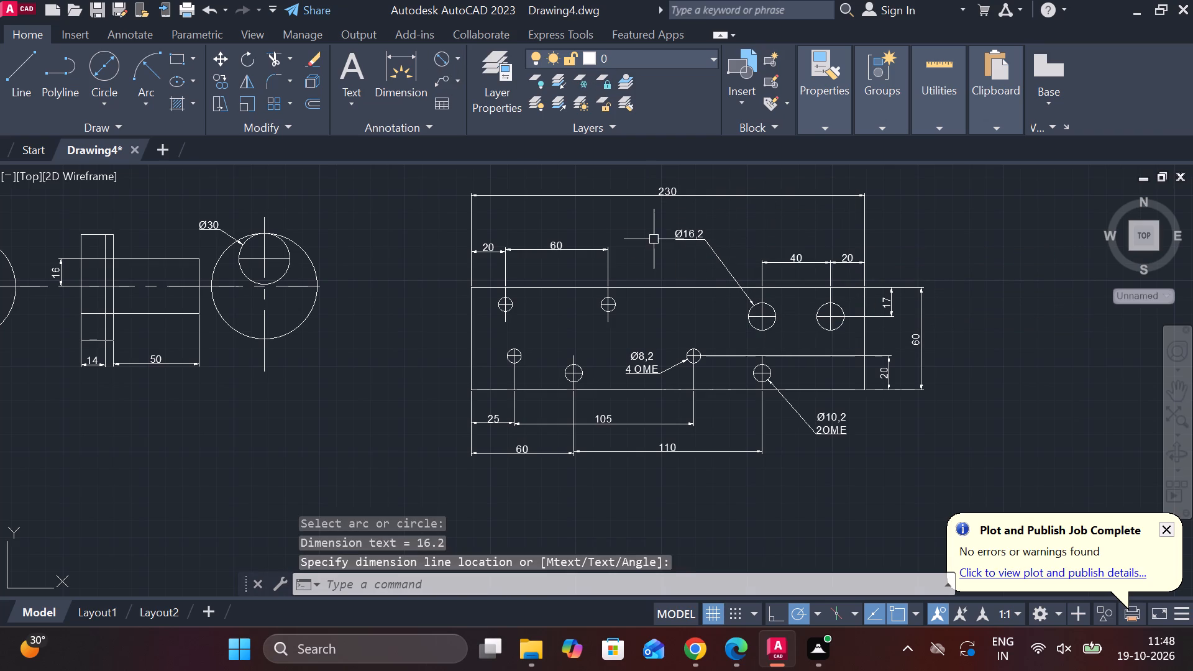
# Add a second line reading "2 OME" beneath the diameter text of the 16.2 circle.
pyautogui.doubleClick(692, 241)
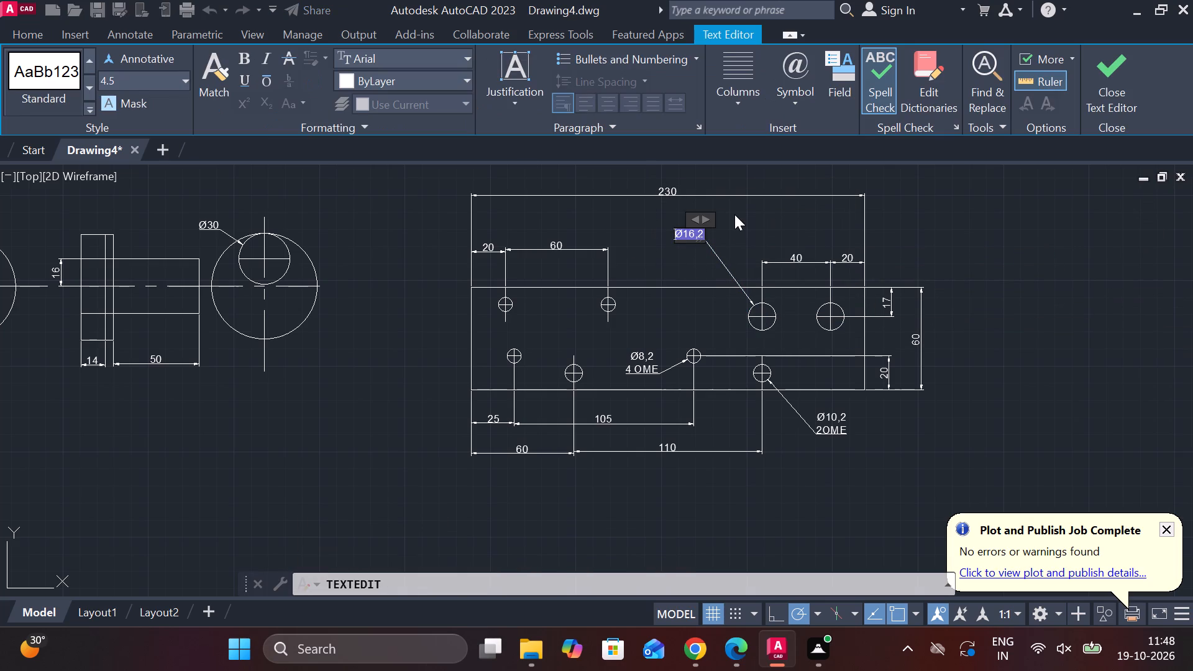
pyautogui.press('Right')
pyautogui.press('Return')
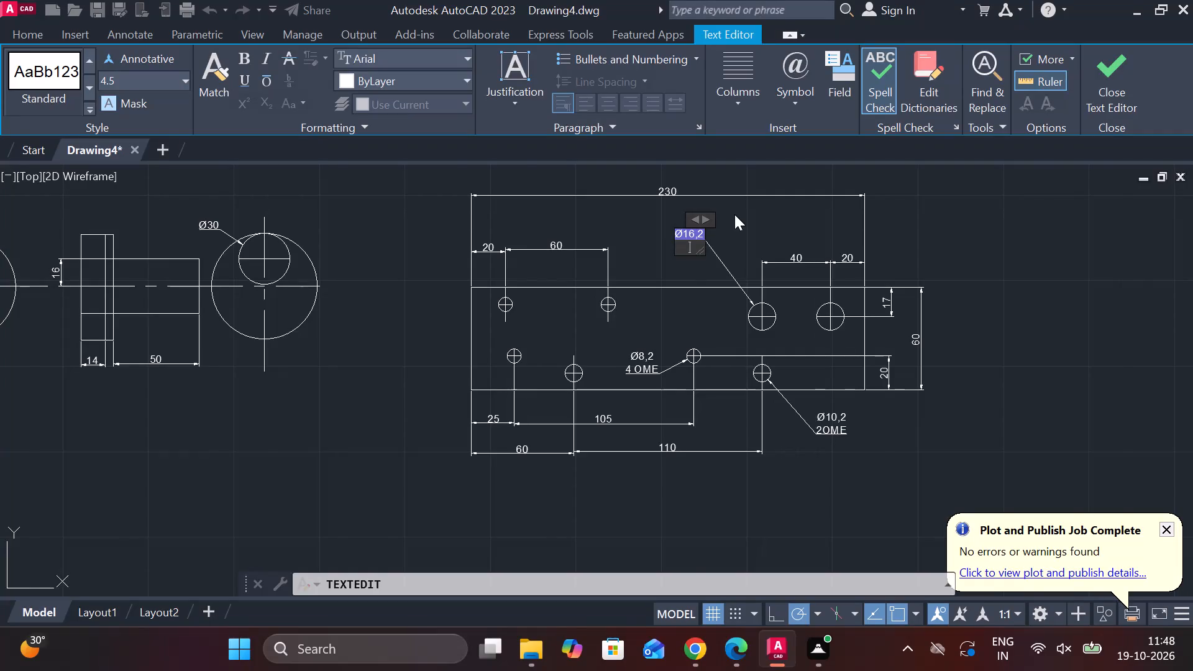
pyautogui.press('2')
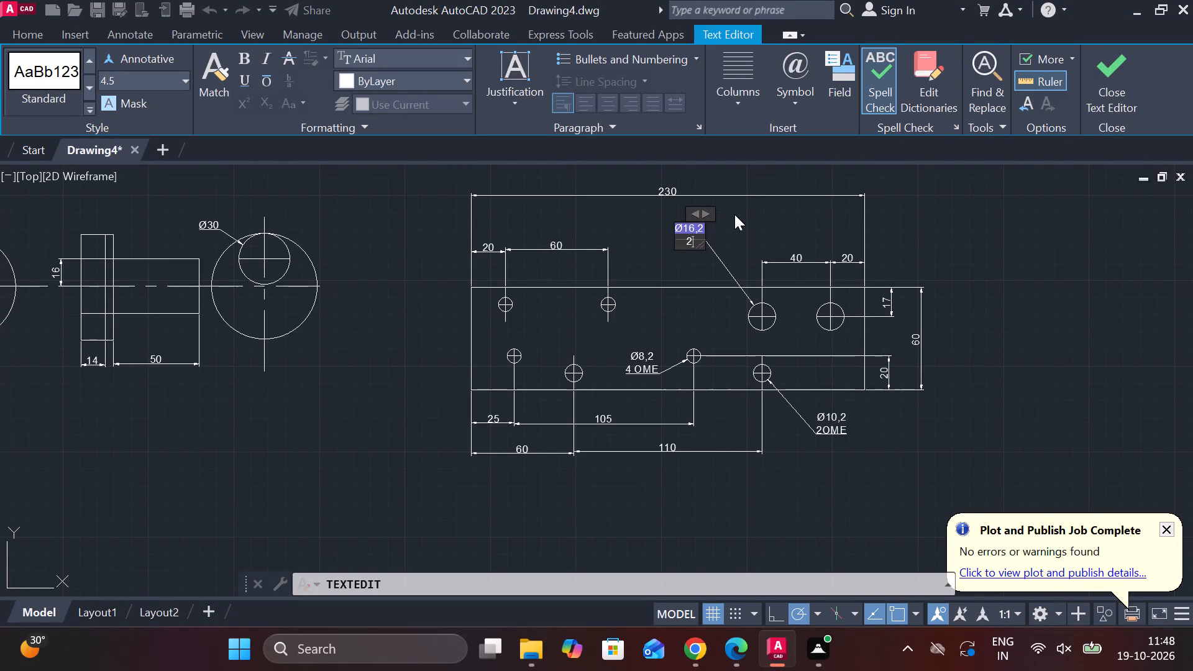
pyautogui.write('OME')
pyautogui.scroll(2, 713, 235)
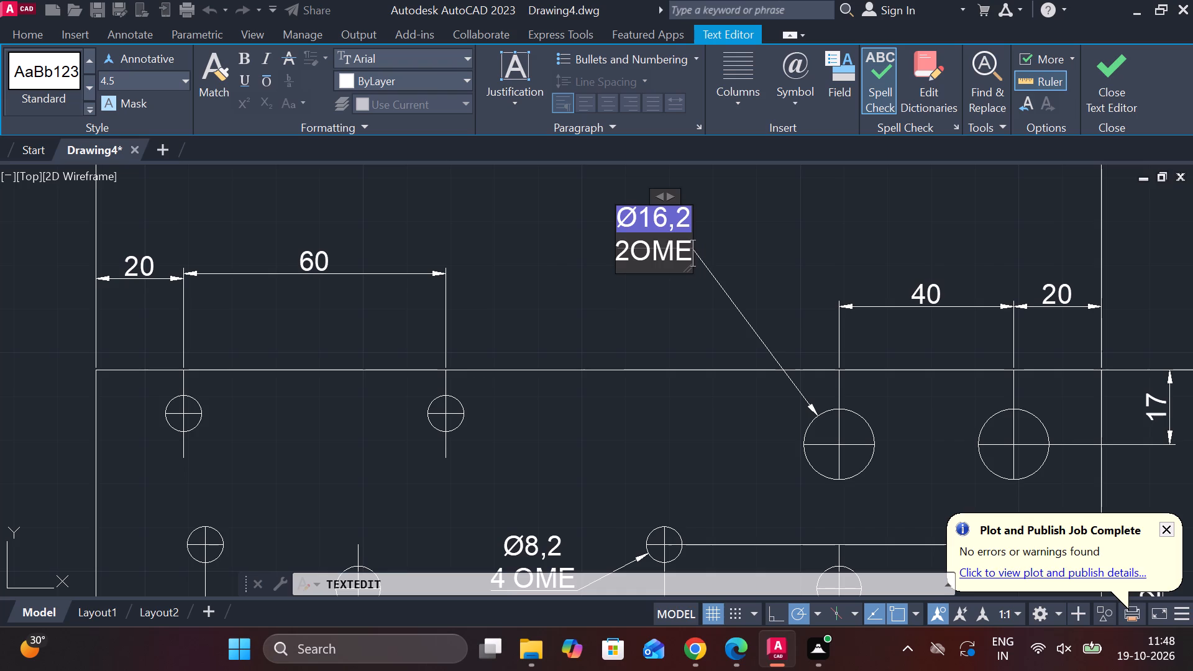
pyautogui.click(633, 254)
pyautogui.press('space')
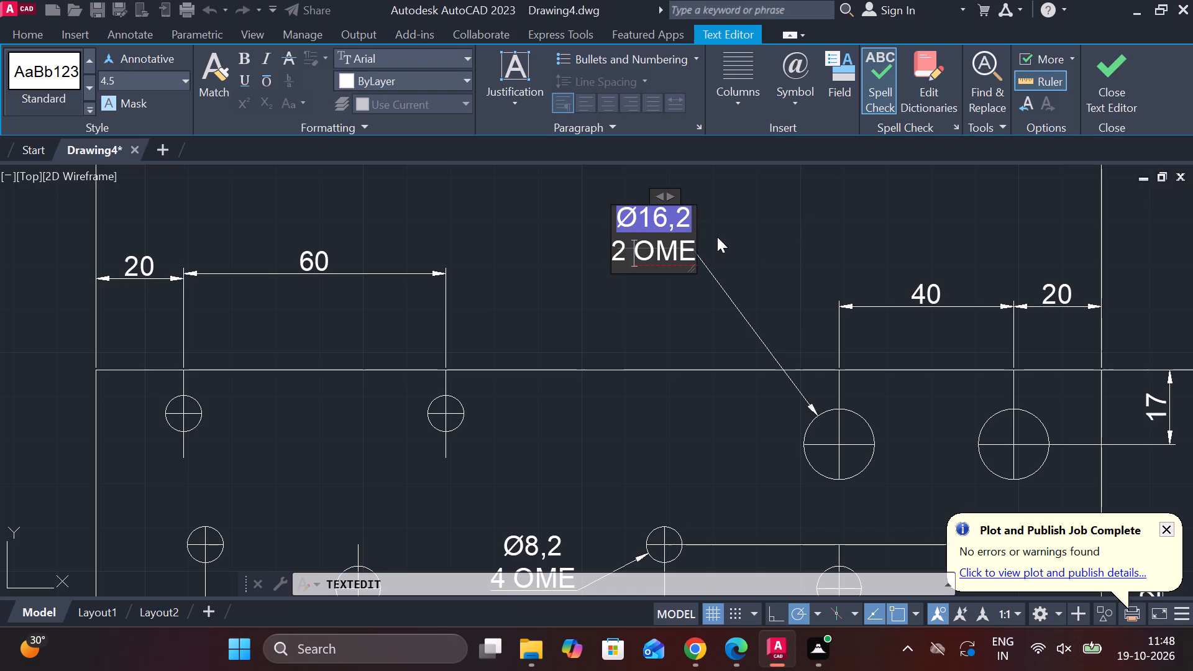
pyautogui.click(895, 201)
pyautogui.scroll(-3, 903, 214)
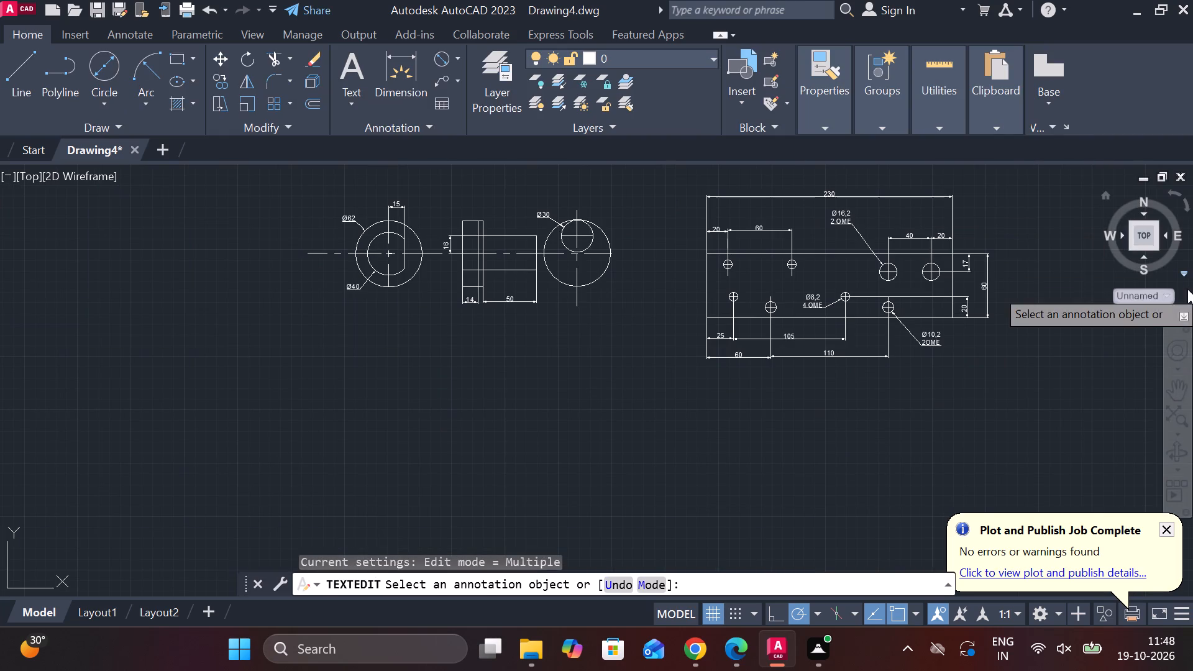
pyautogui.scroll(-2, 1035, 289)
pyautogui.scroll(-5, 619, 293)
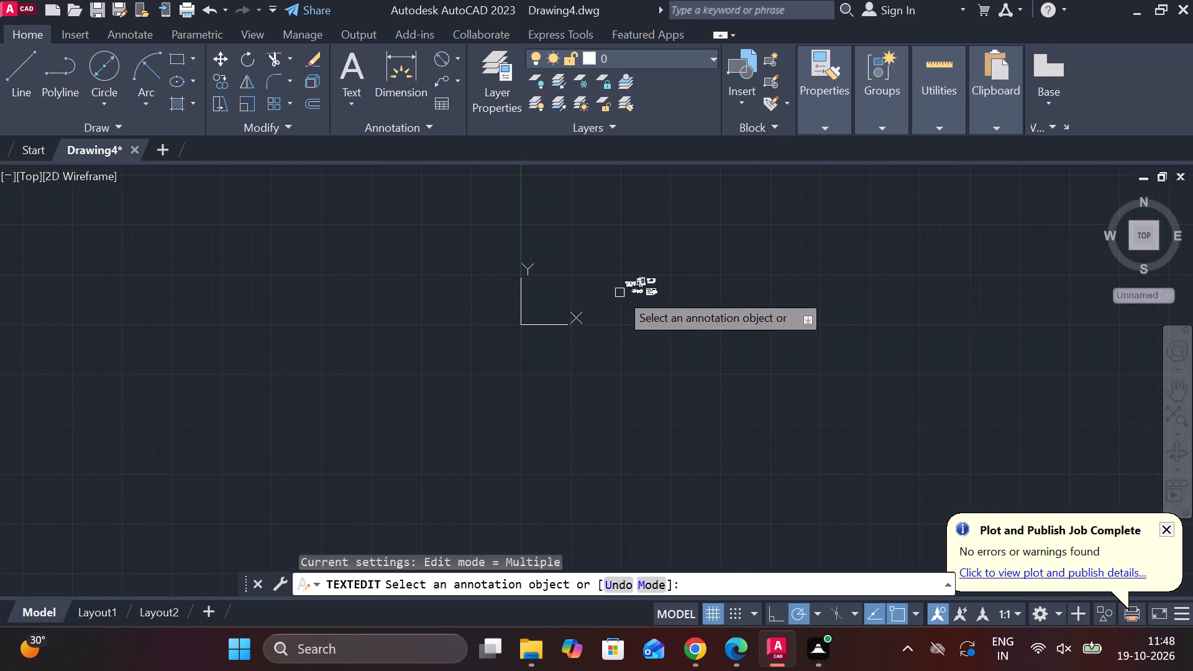
# Draw the plate's side view as a closed line rectangle, 15 wide and 60 high, beside the 60 dimension and level with the plate.
pyautogui.scroll(6, 641, 294)
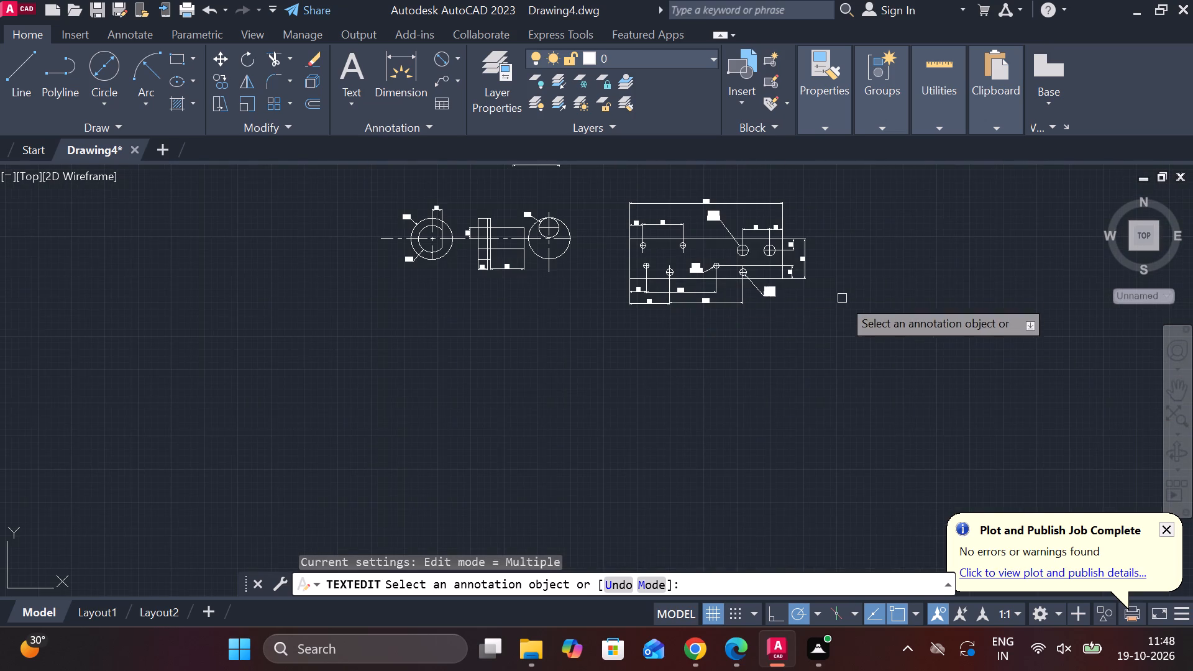
pyautogui.scroll(2, 841, 273)
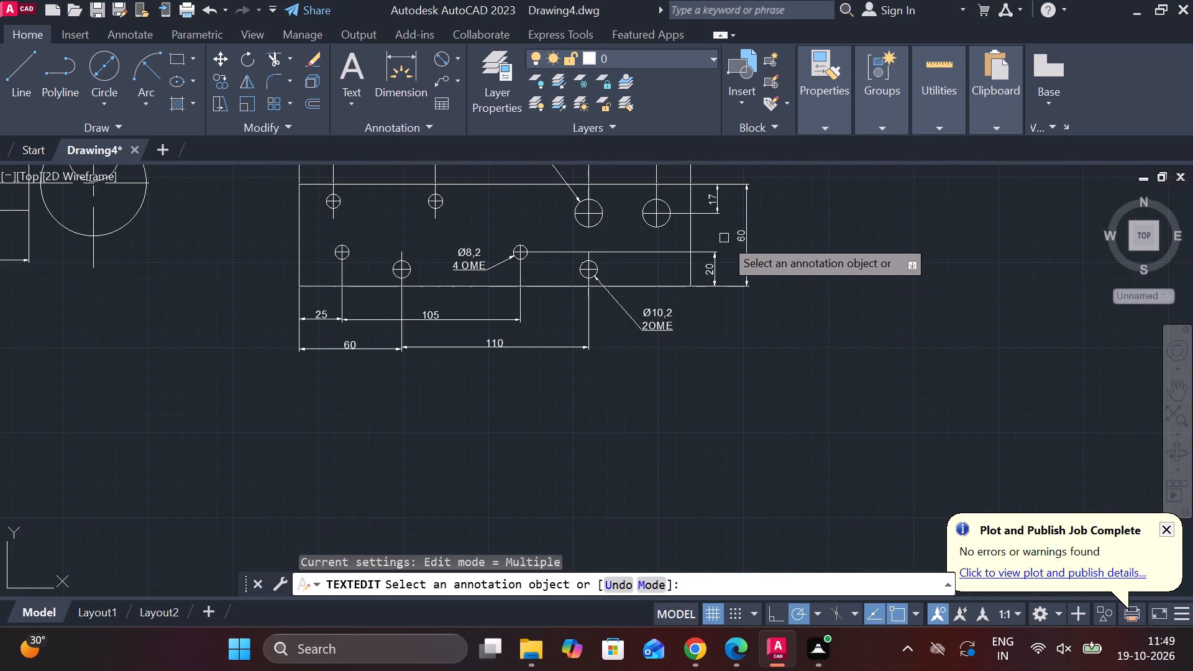
pyautogui.click(32, 70)
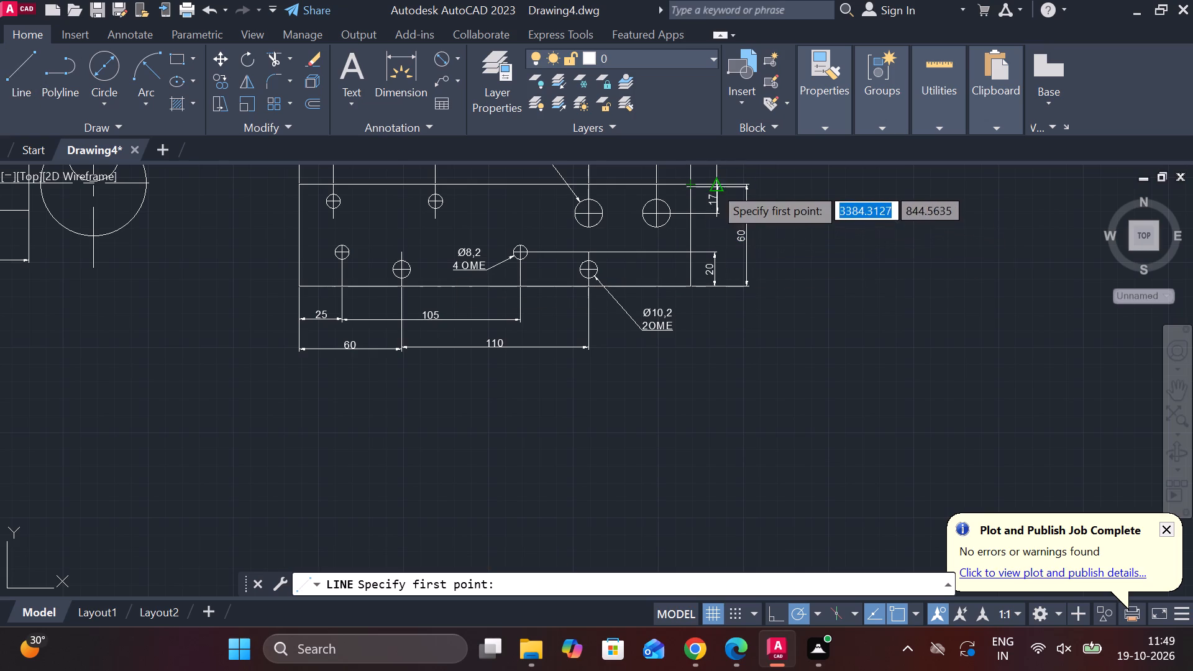
pyautogui.click(780, 185)
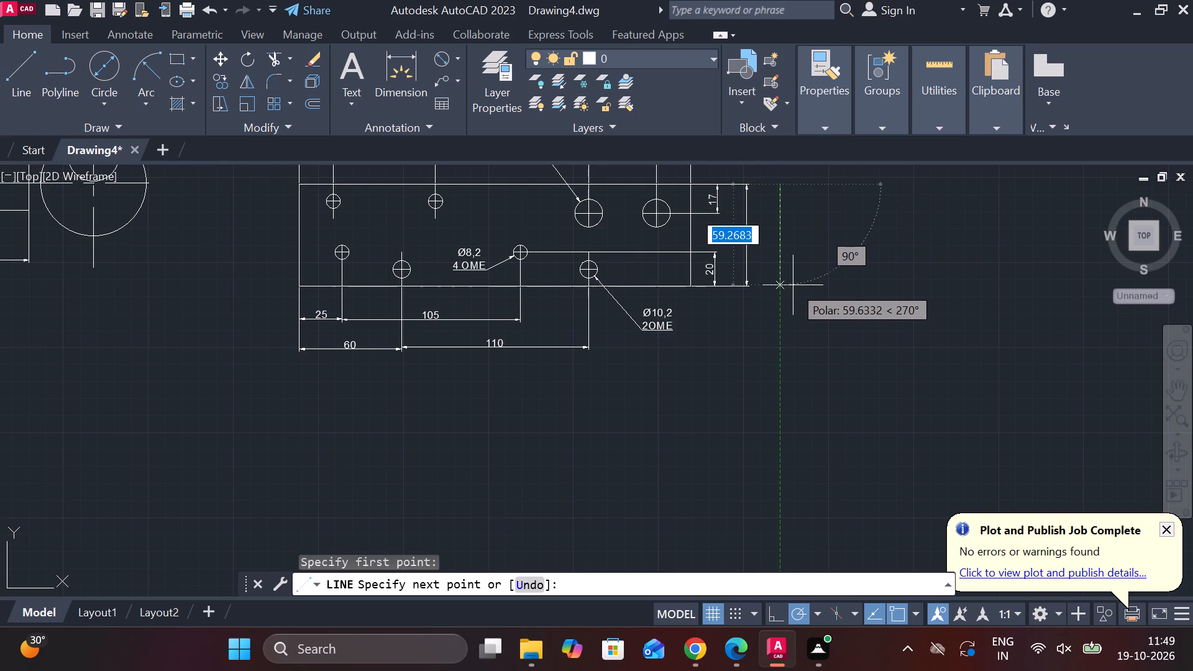
pyautogui.write('60')
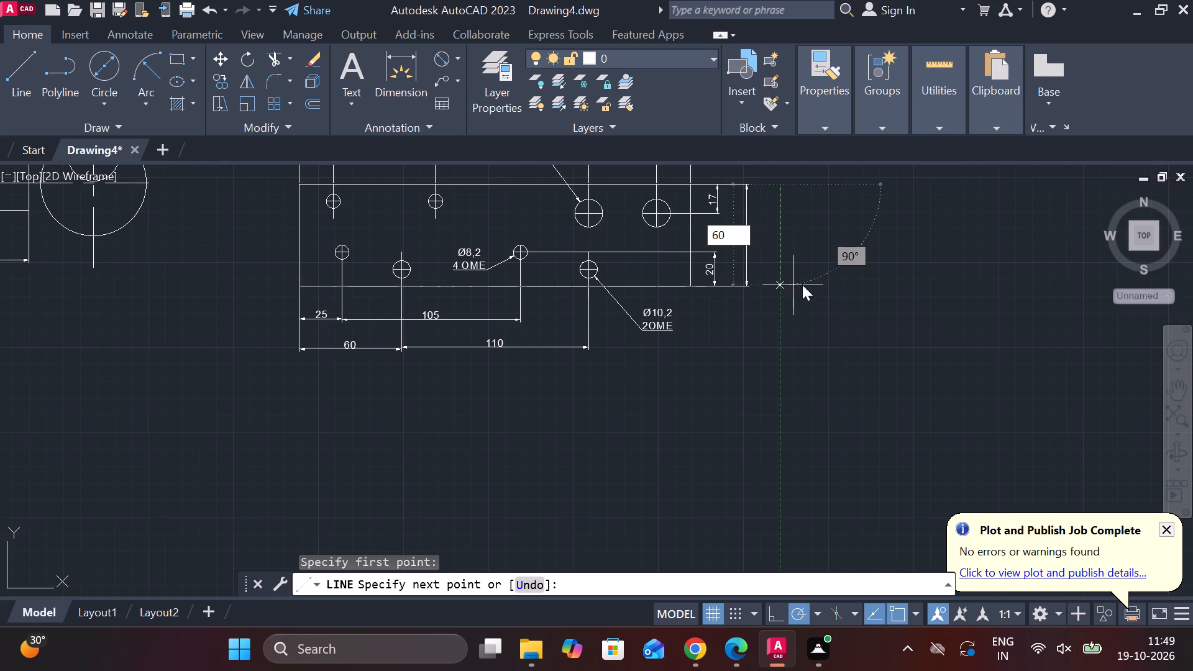
pyautogui.press('Return')
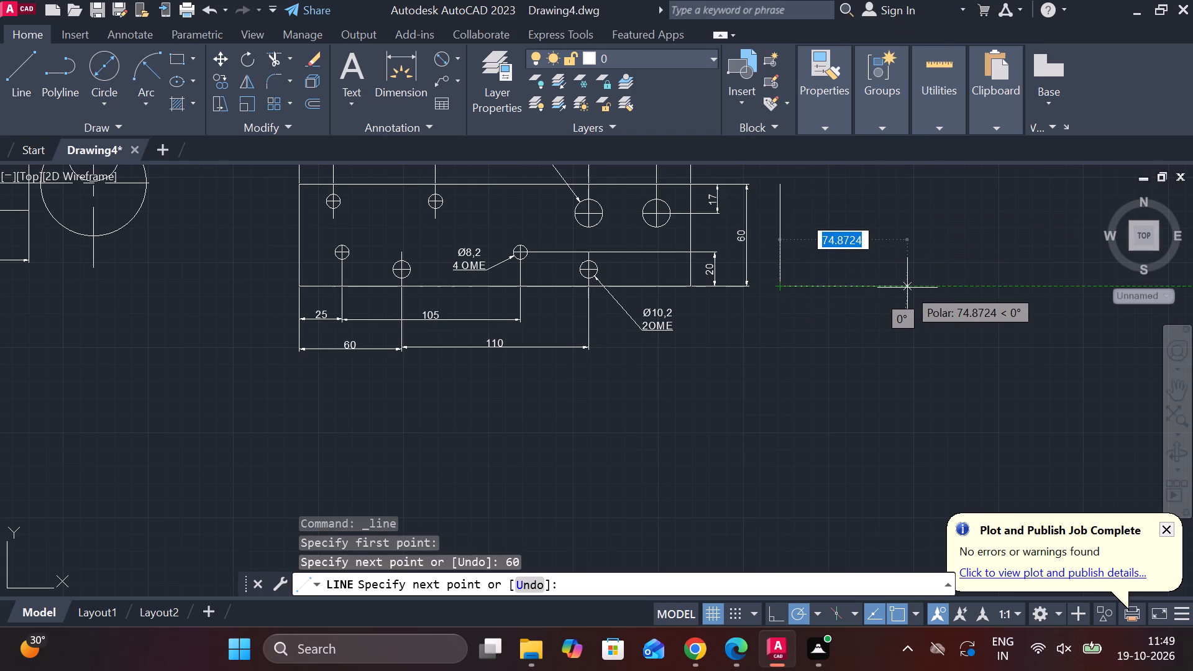
pyautogui.write('15')
pyautogui.press('Return')
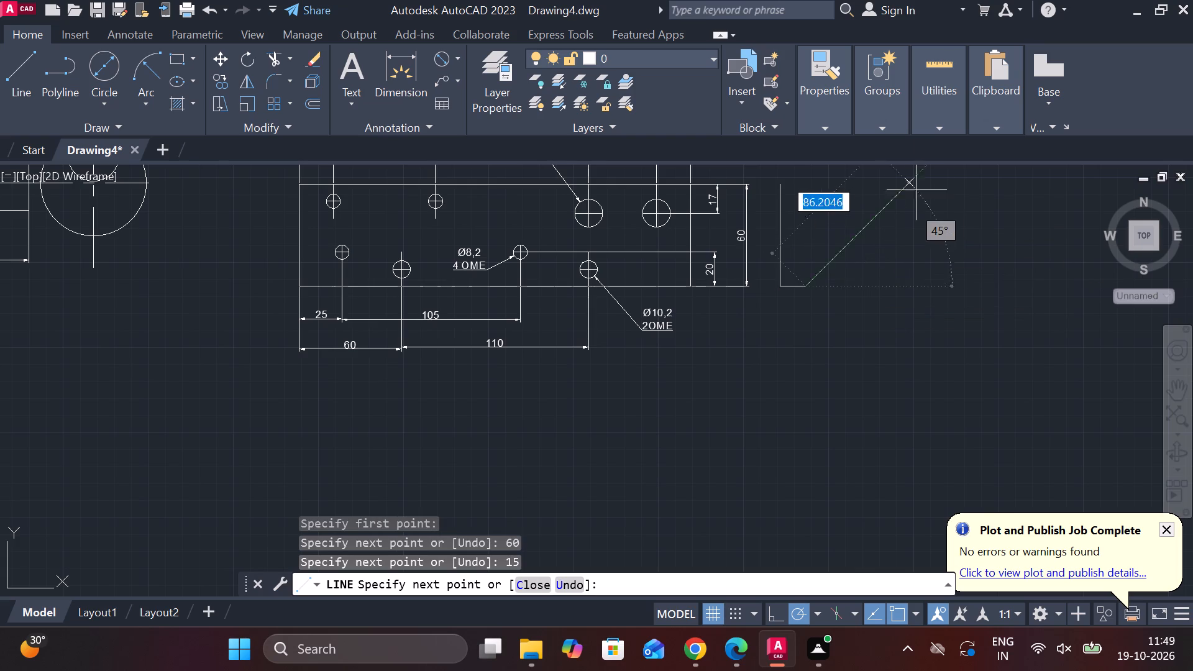
pyautogui.scroll(-2, 823, 197)
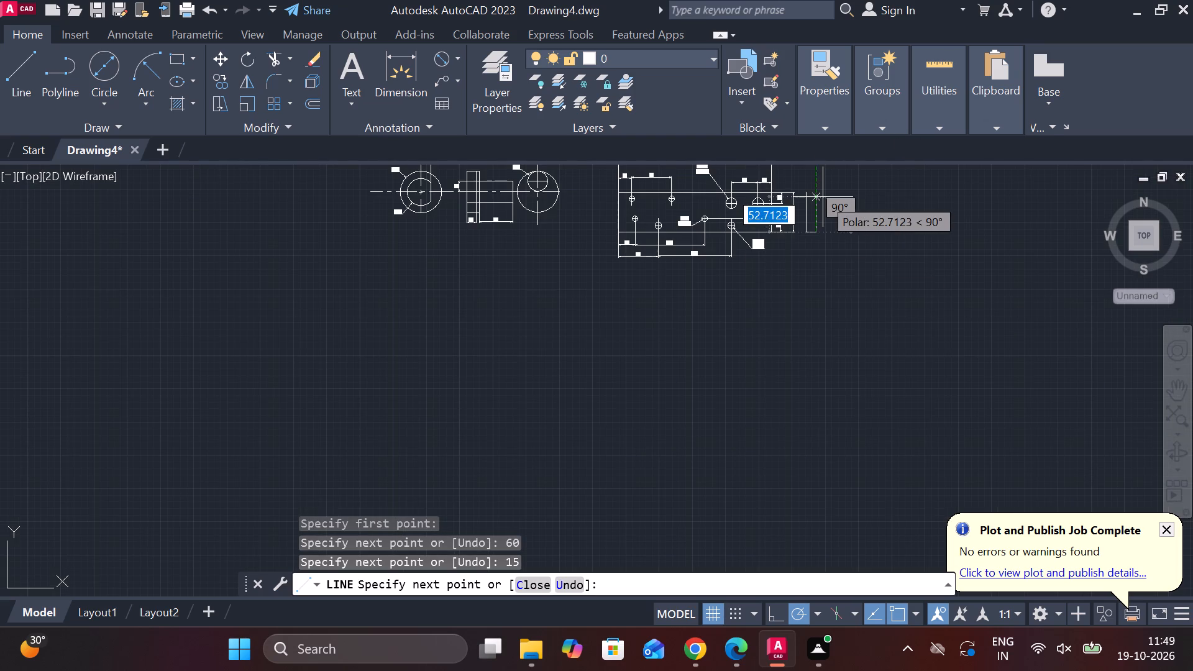
pyautogui.scroll(-2, 802, 387)
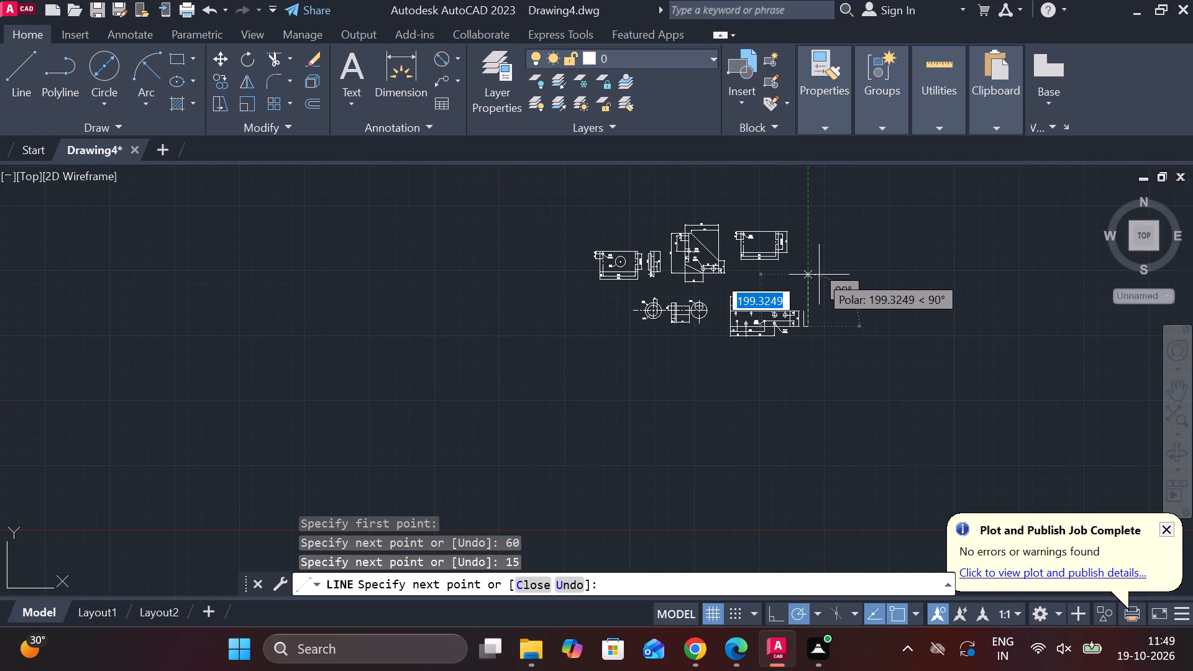
pyautogui.scroll(2, 819, 275)
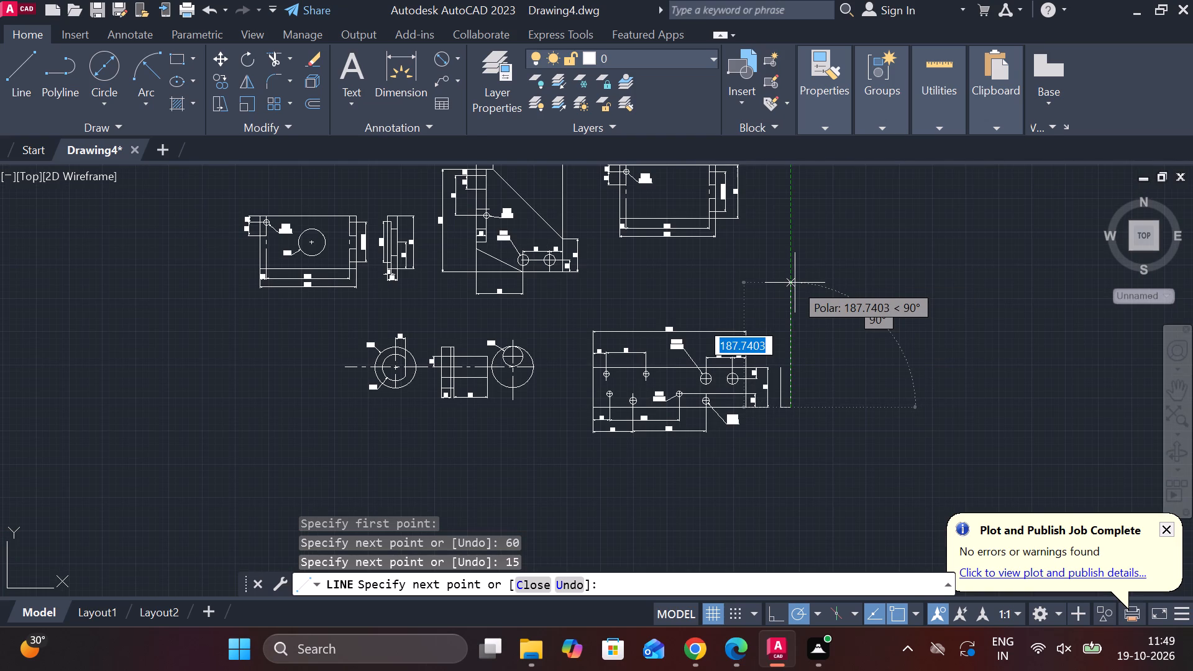
pyautogui.scroll(2, 795, 283)
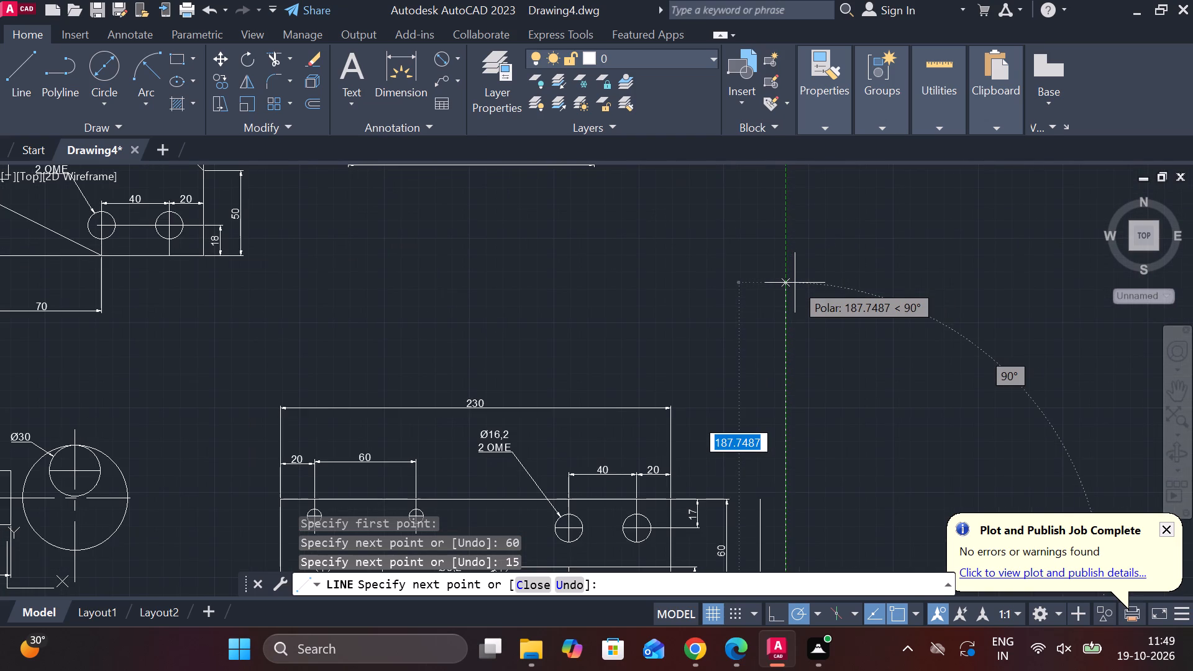
pyautogui.scroll(-1, 795, 283)
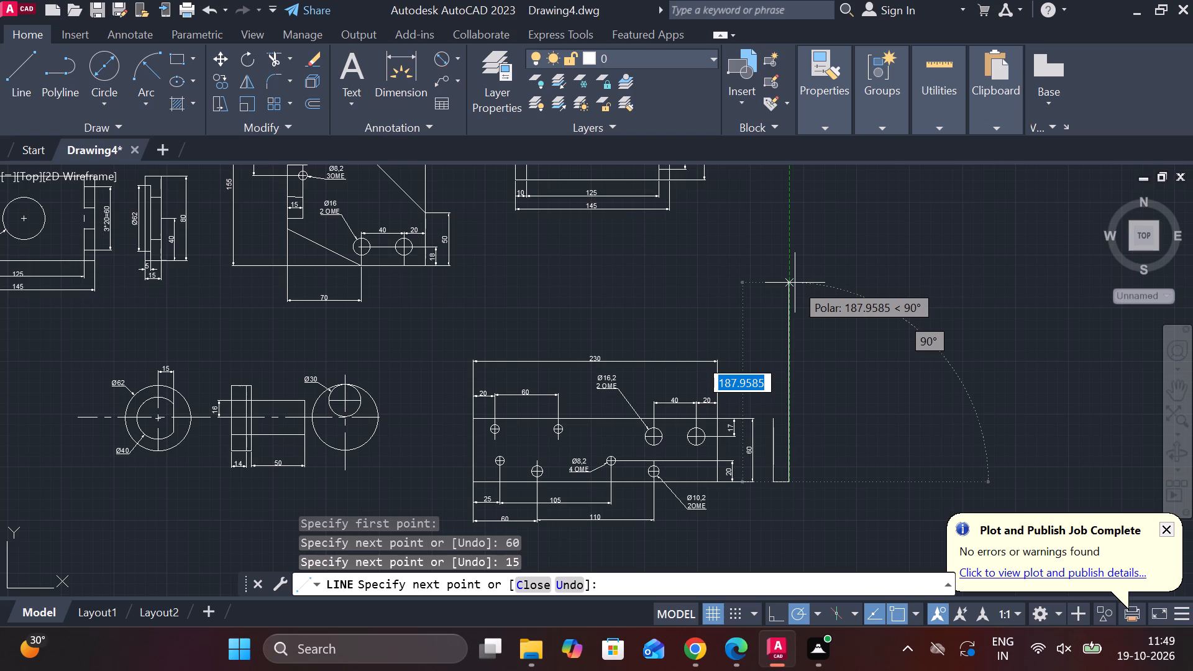
pyautogui.write('60')
pyautogui.press('Return')
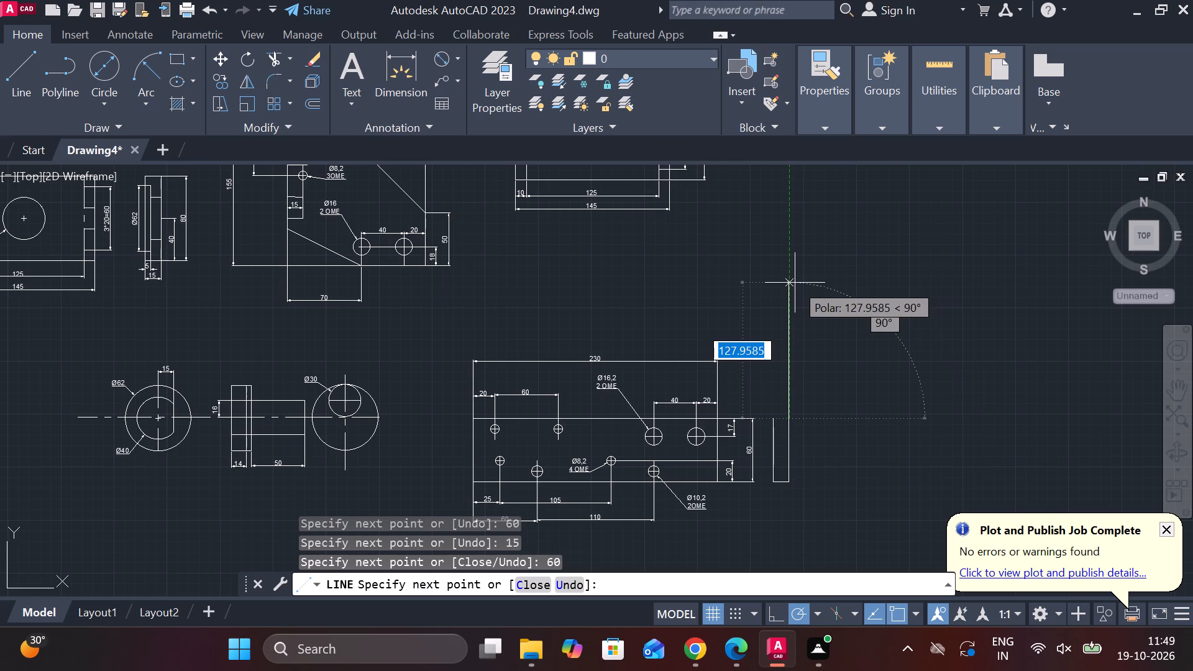
pyautogui.doubleClick(775, 417)
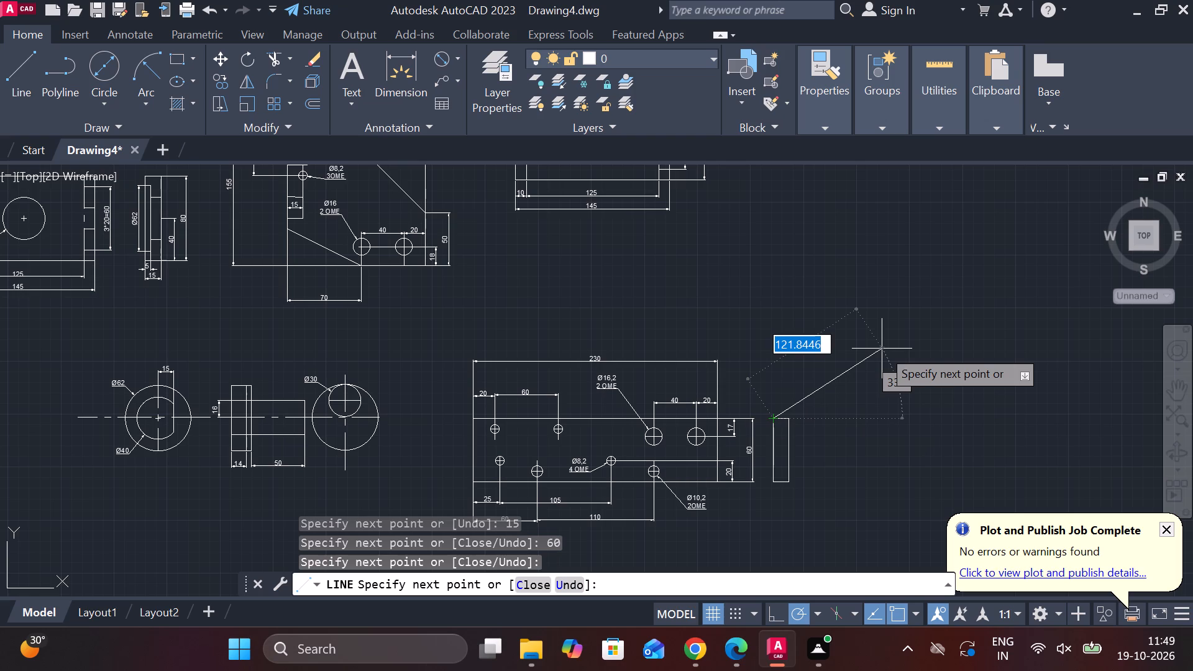
pyautogui.press('Escape')
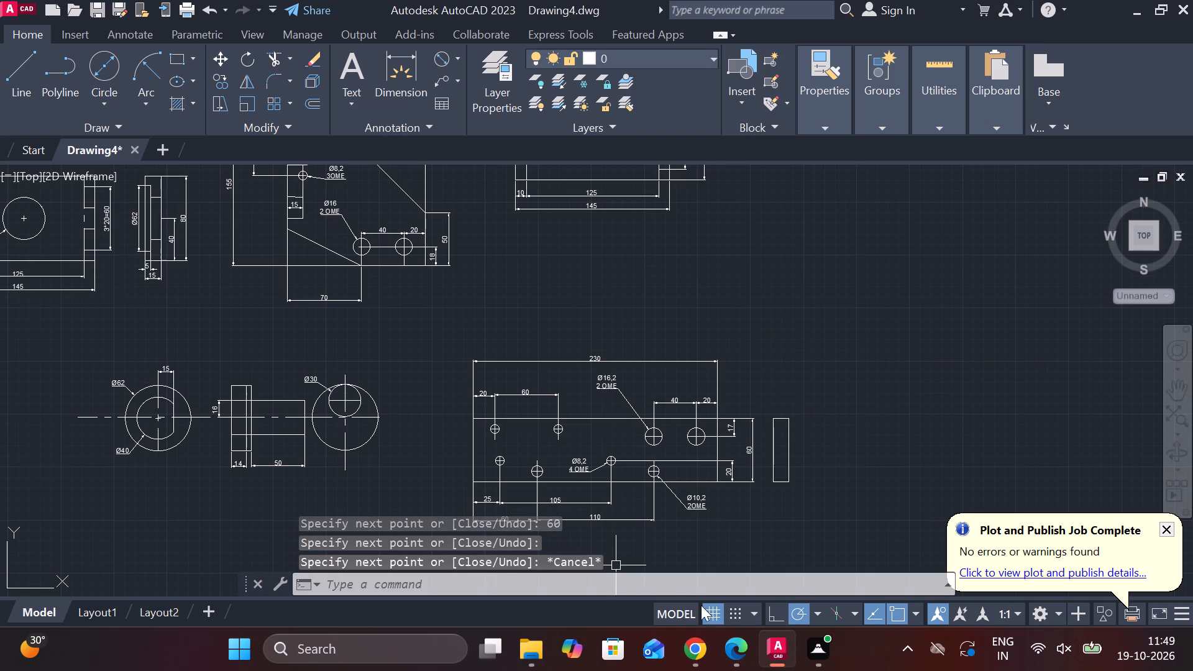
# Draw a recess in the side view's upper right corner: a line 8 inward, about 16 below the top, then up to the top edge.
pyautogui.scroll(2, 822, 444)
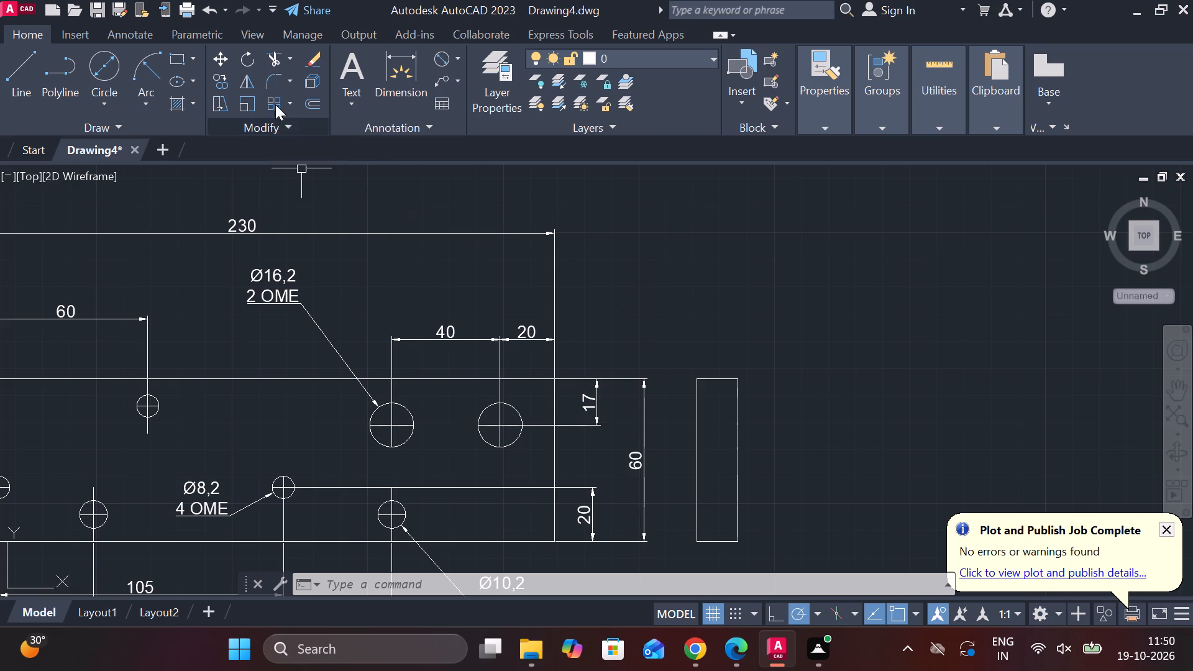
pyautogui.click(30, 68)
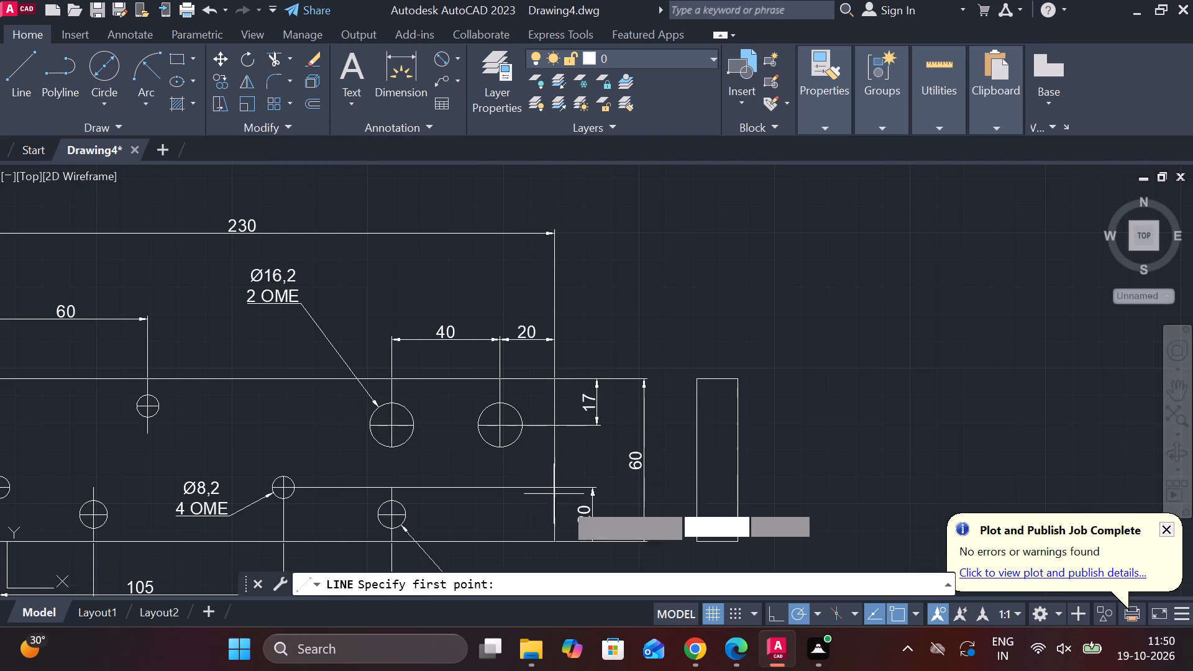
pyautogui.click(739, 423)
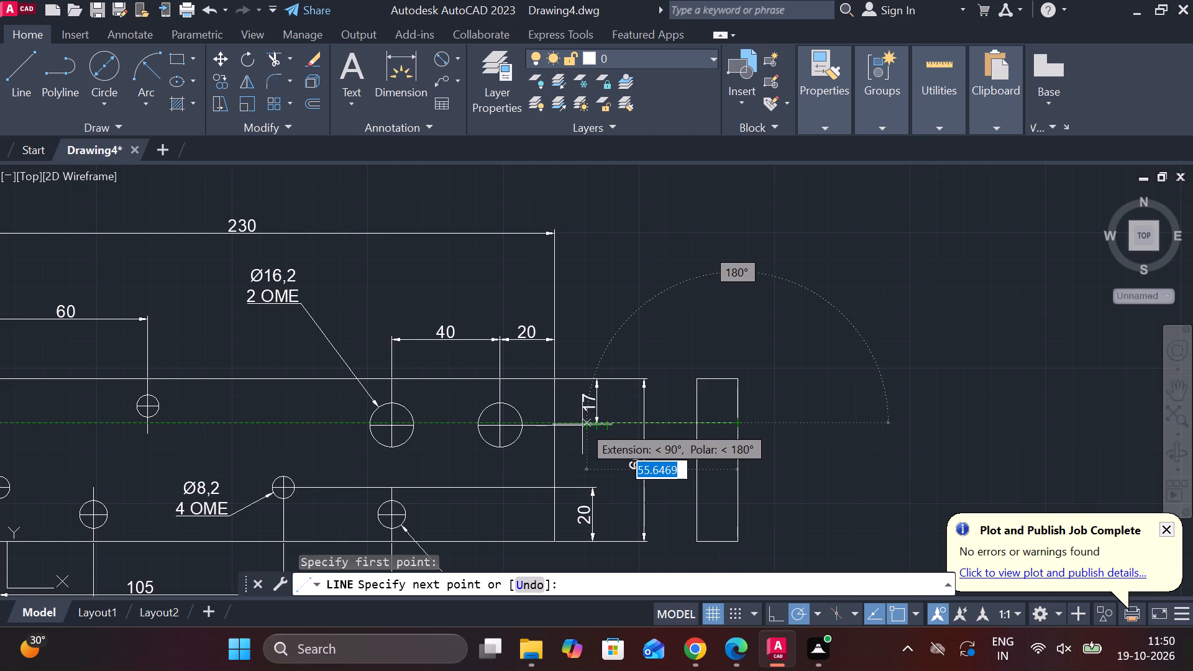
pyautogui.press('8')
pyautogui.press('Return')
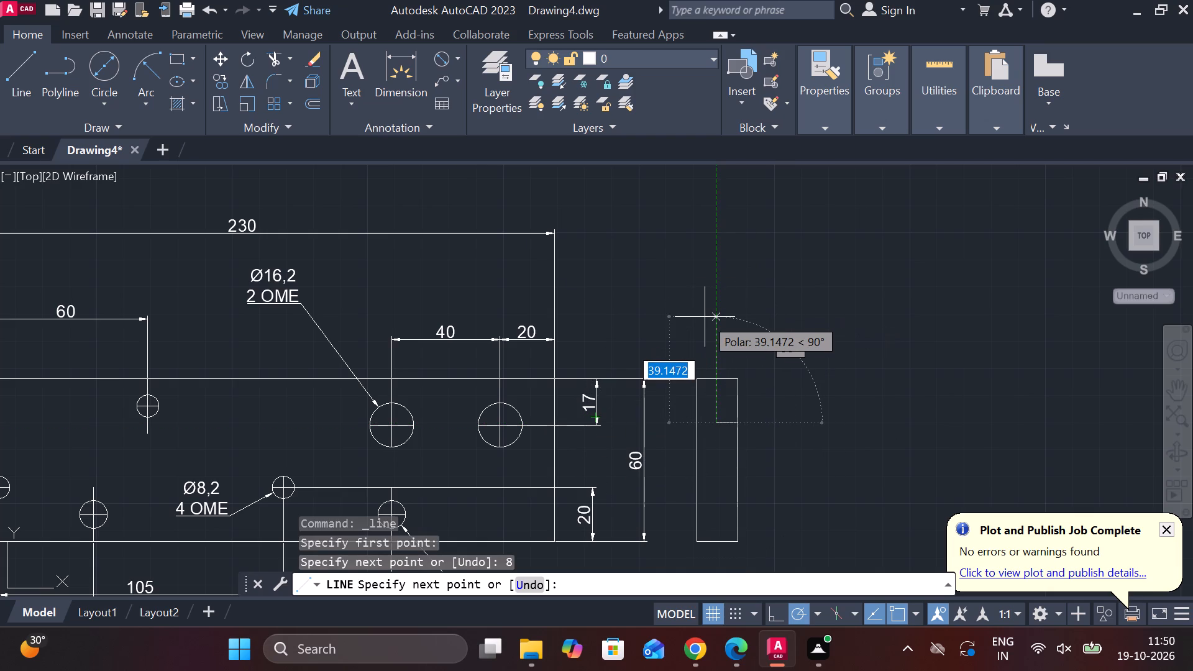
pyautogui.click(720, 381)
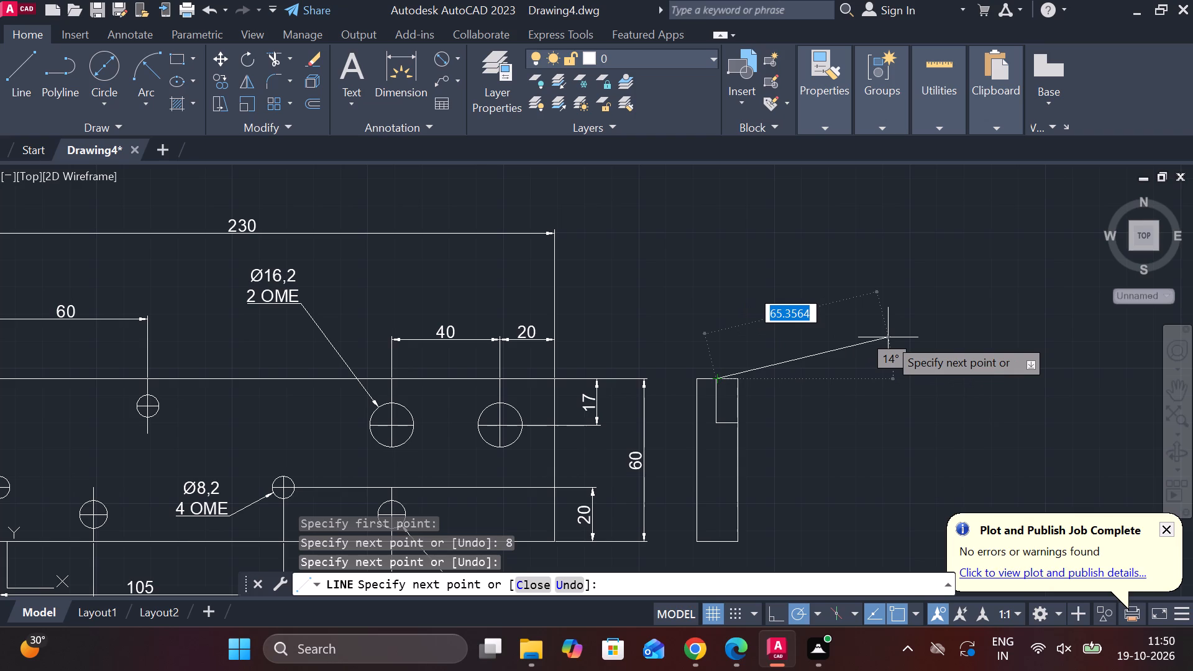
pyautogui.press('Escape')
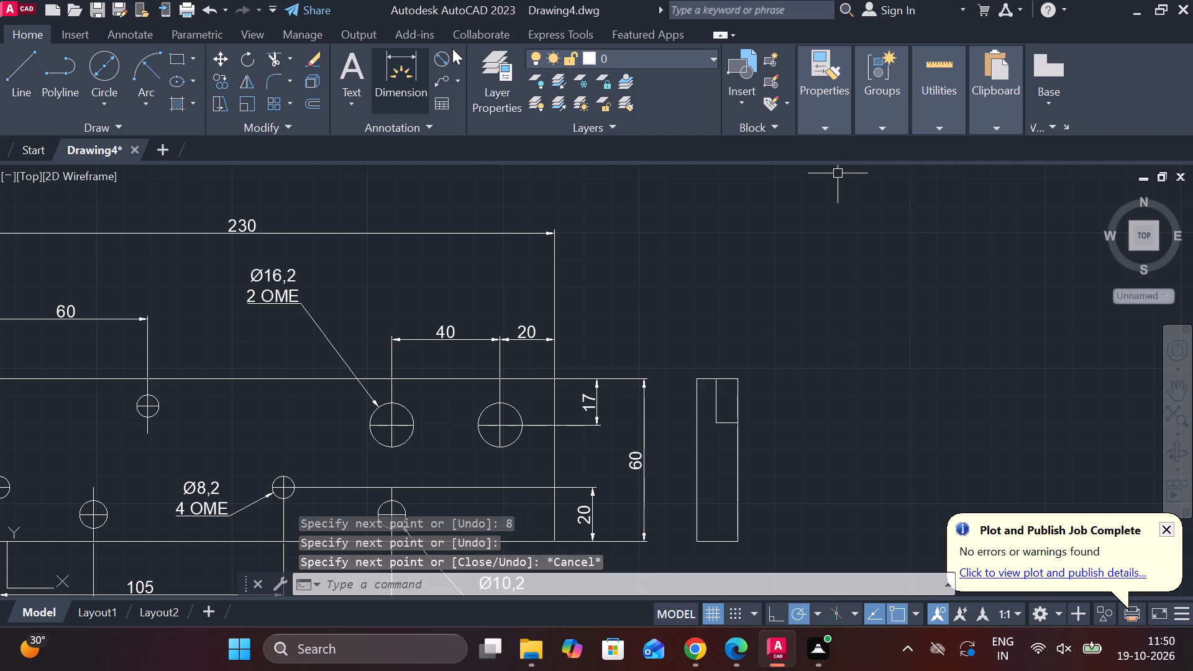
# Add a linear dimension for the recess width above the side view.
pyautogui.click(456, 60)
pyautogui.click(450, 87)
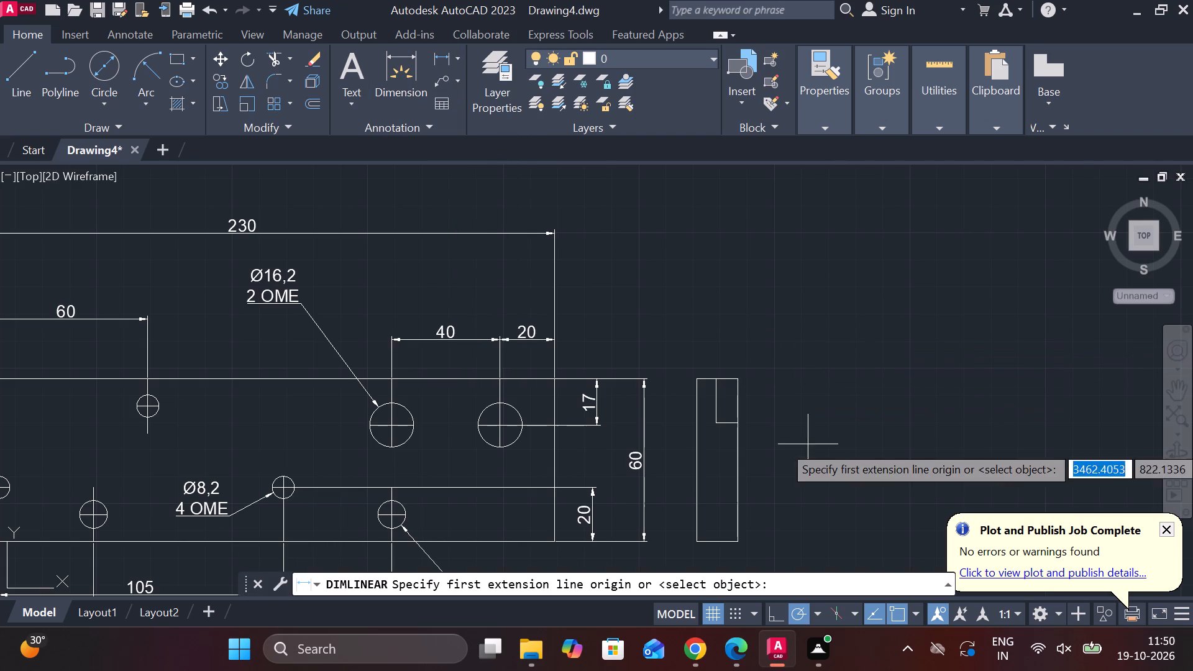
pyautogui.click(716, 382)
pyautogui.click(733, 381)
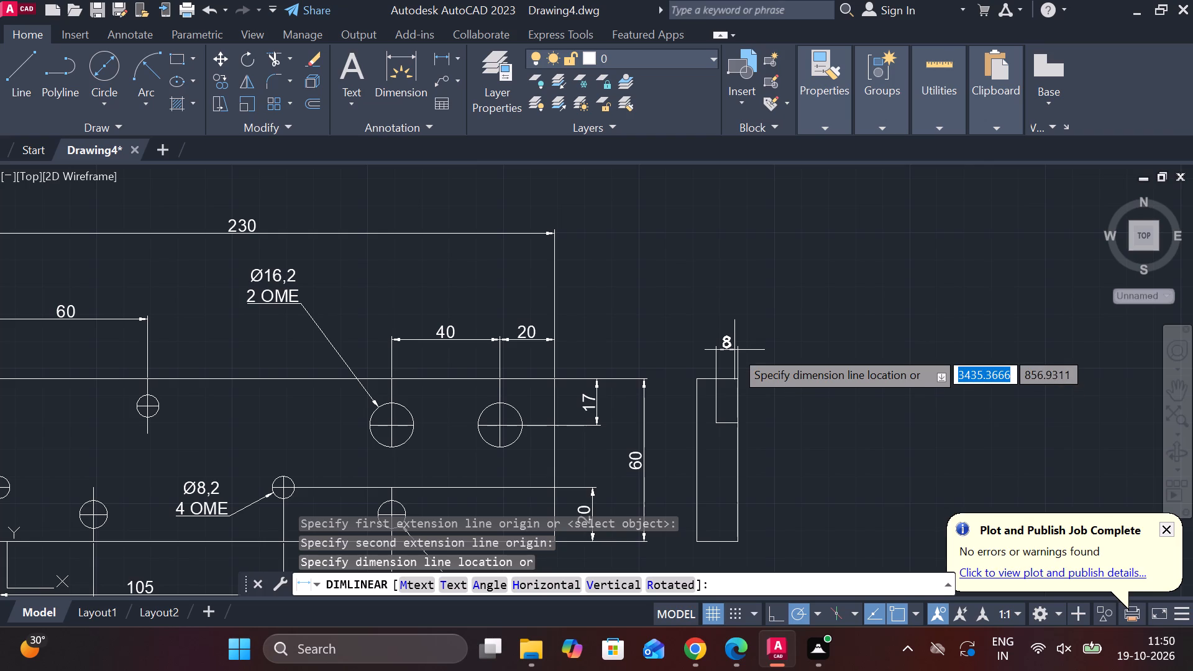
pyautogui.click(734, 350)
# Add a linear dimension for the side view's overall width, placed below its bottom edge.
pyautogui.scroll(-3, 830, 380)
pyautogui.scroll(2, 834, 481)
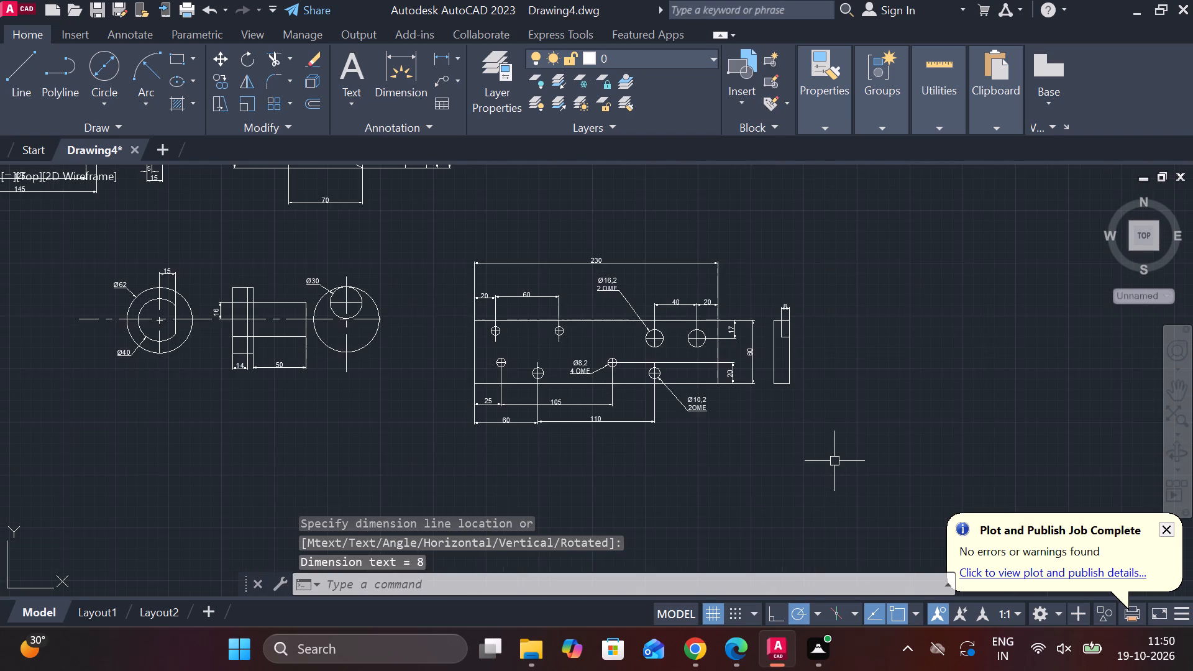
pyautogui.click(446, 53)
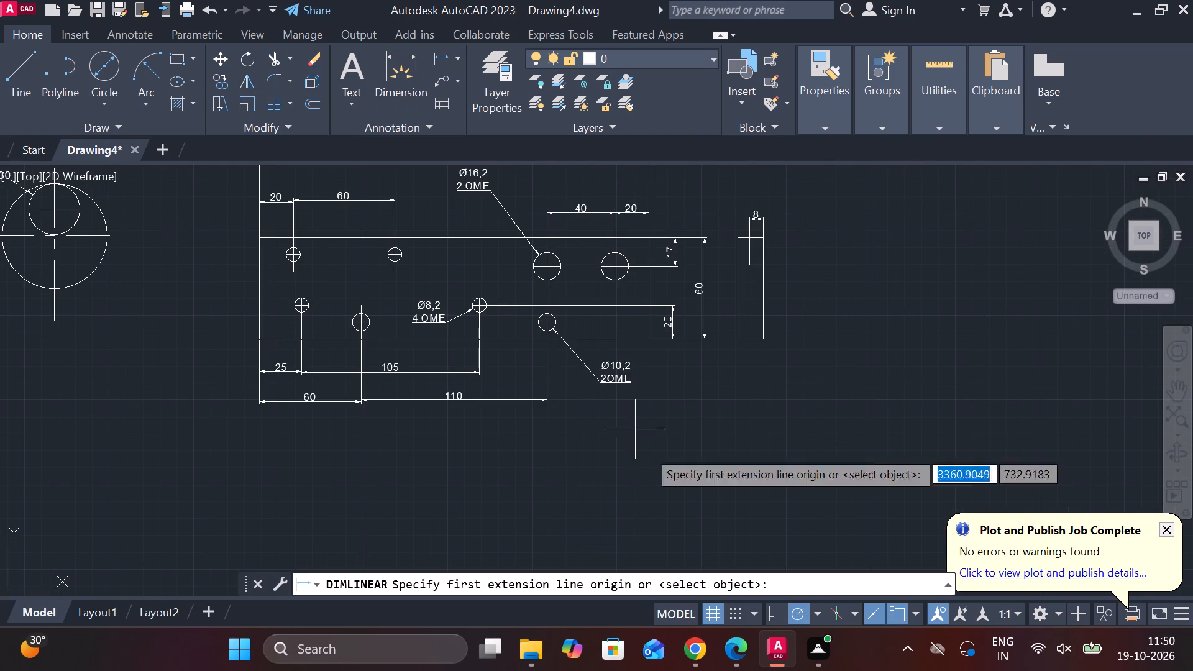
pyautogui.click(734, 342)
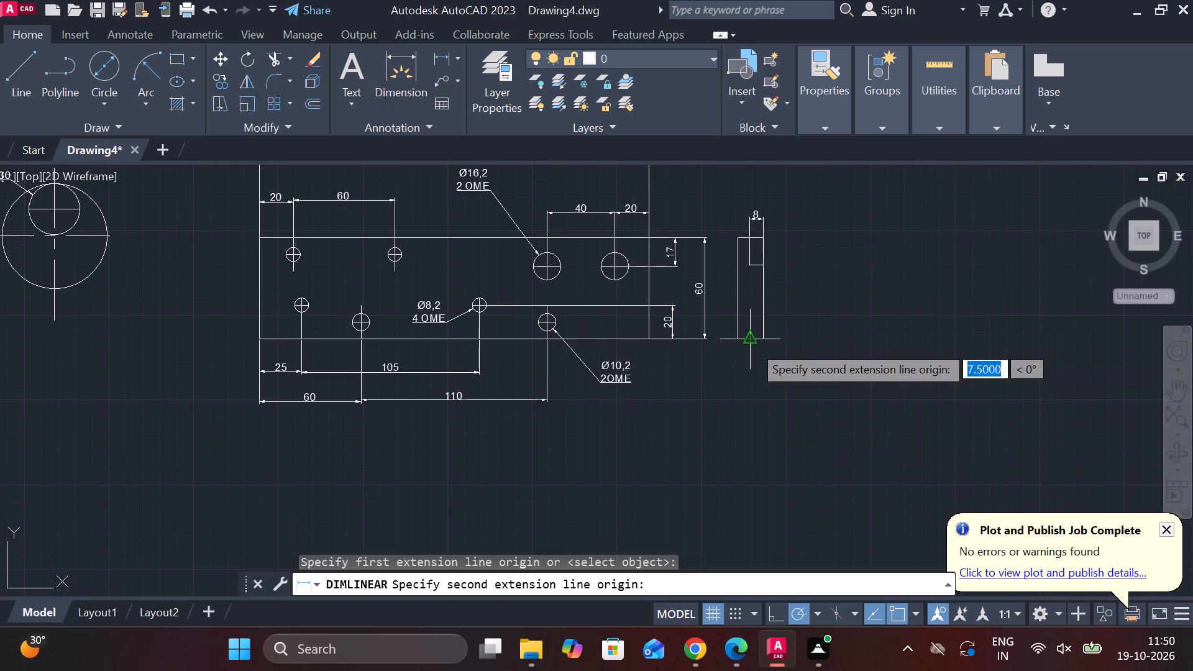
pyautogui.click(762, 344)
pyautogui.click(762, 374)
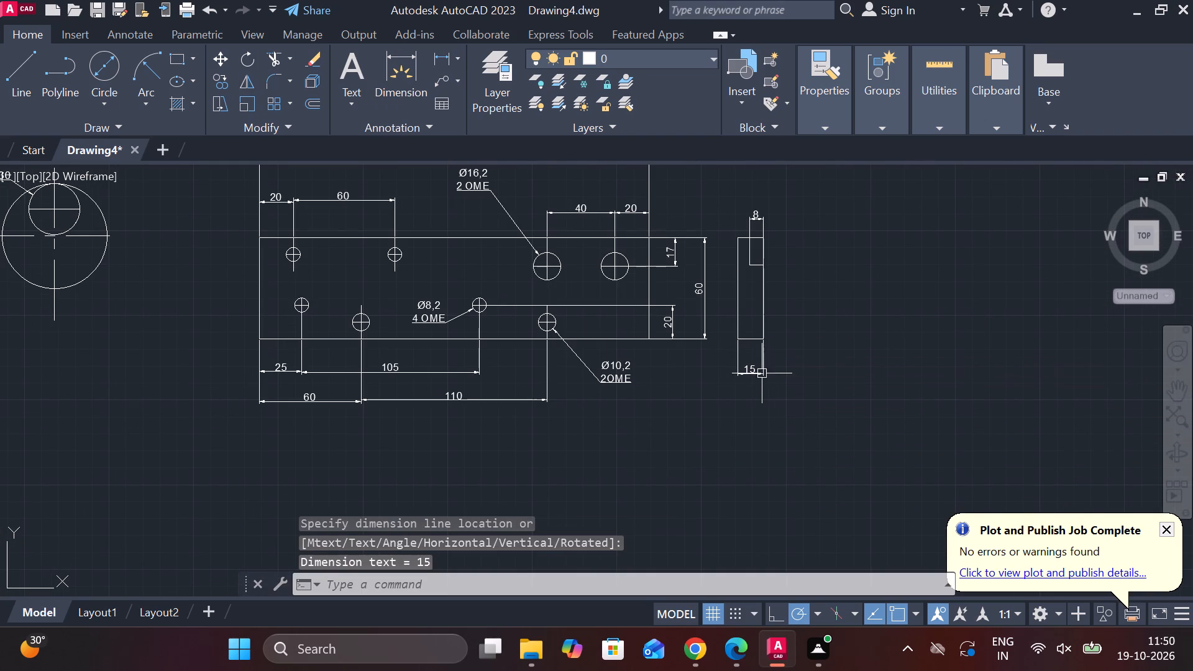
# Add a vertical linear dimension for the side view's full height, placed to its right.
pyautogui.click(443, 62)
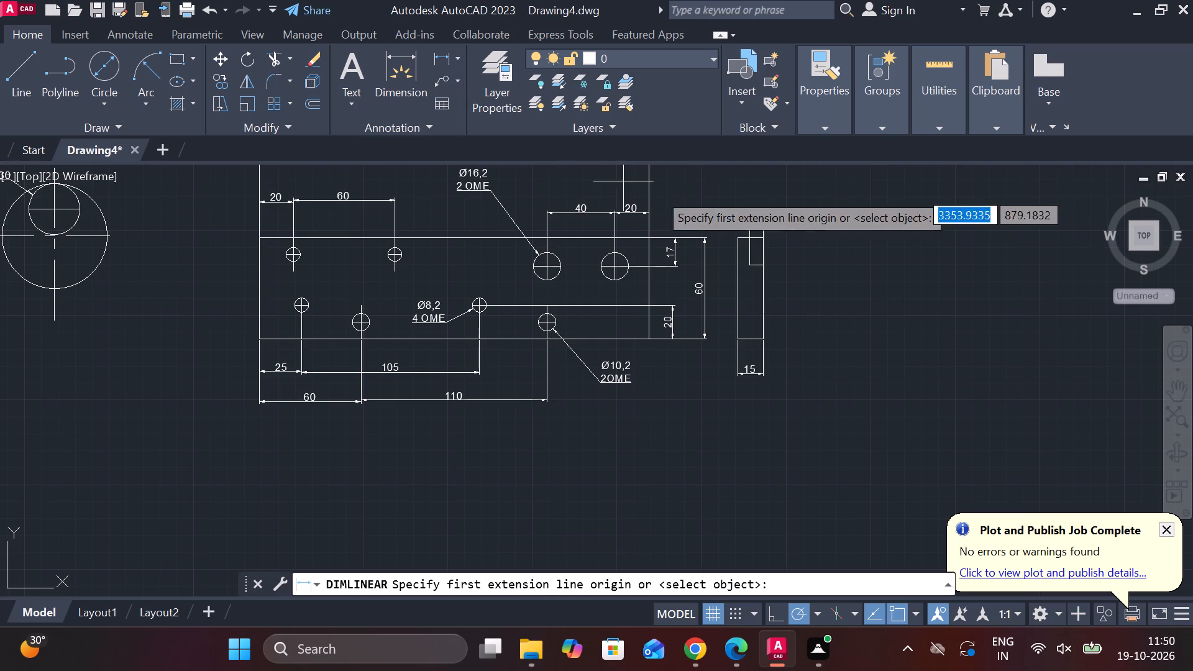
pyautogui.click(739, 234)
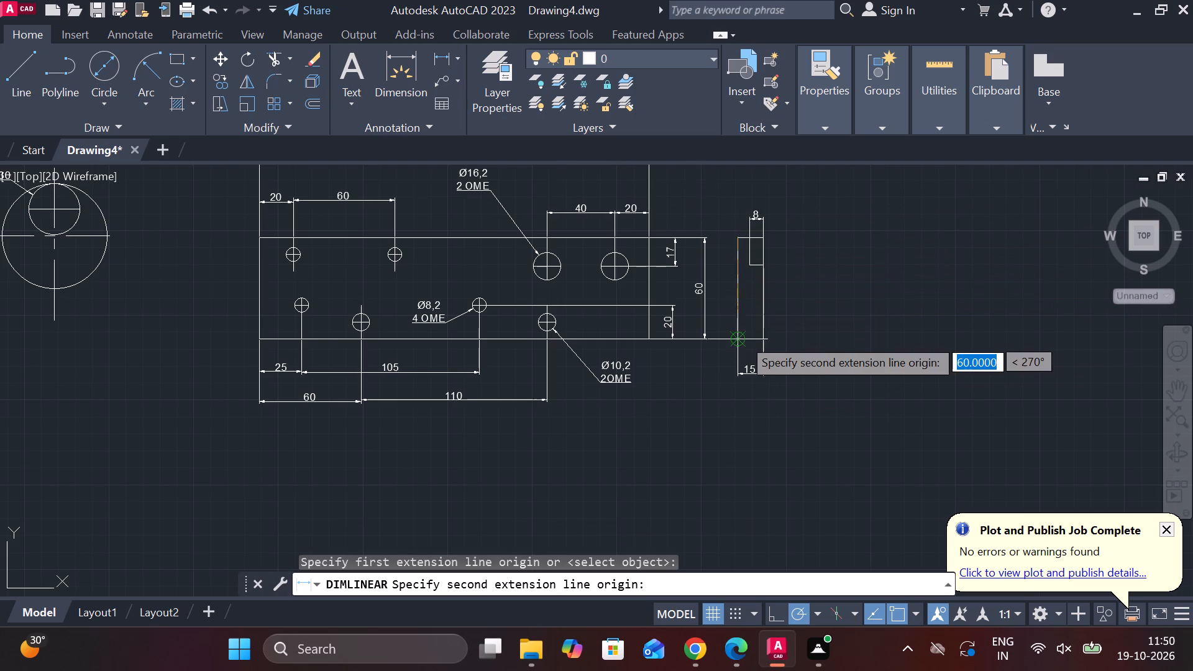
pyautogui.click(742, 343)
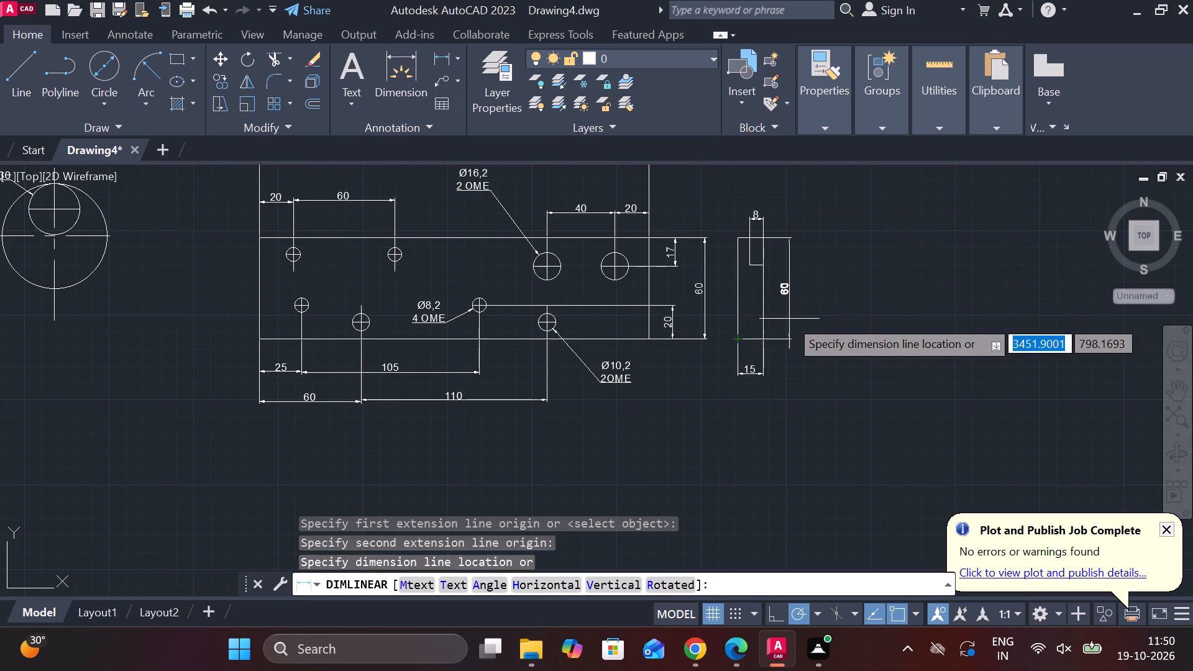
pyautogui.scroll(2, 789, 319)
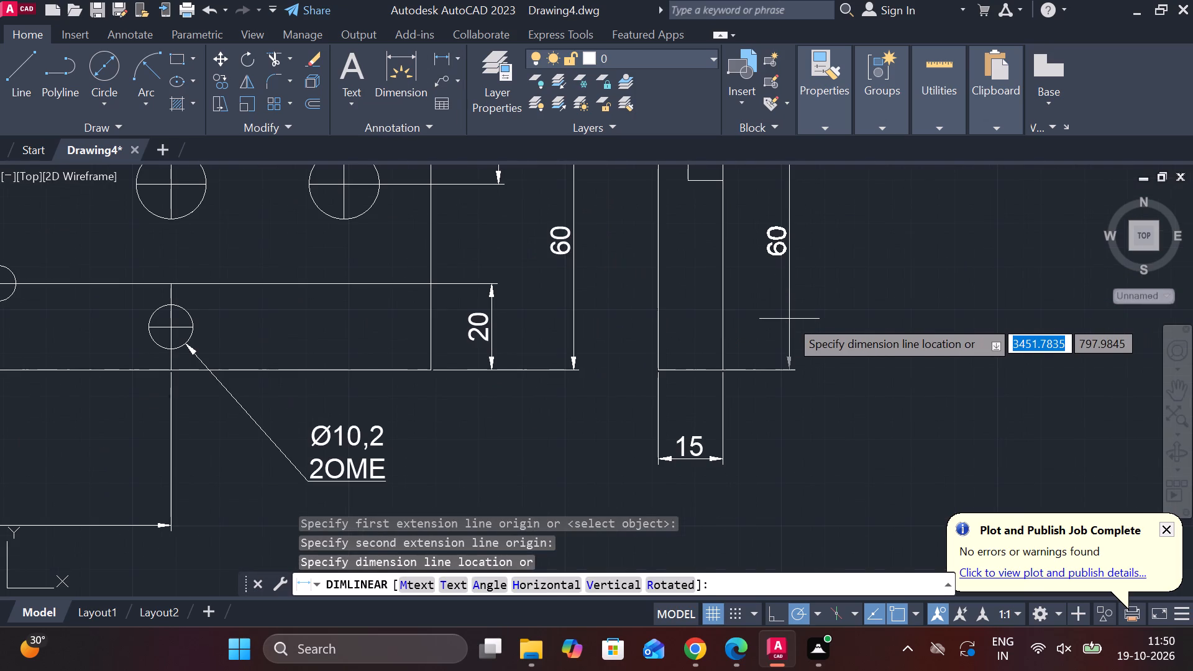
pyautogui.click(777, 327)
# Draw a closed rectangle 100 wide by 20 high from lines in the empty area below the round flanged part.
pyautogui.scroll(-3, 900, 266)
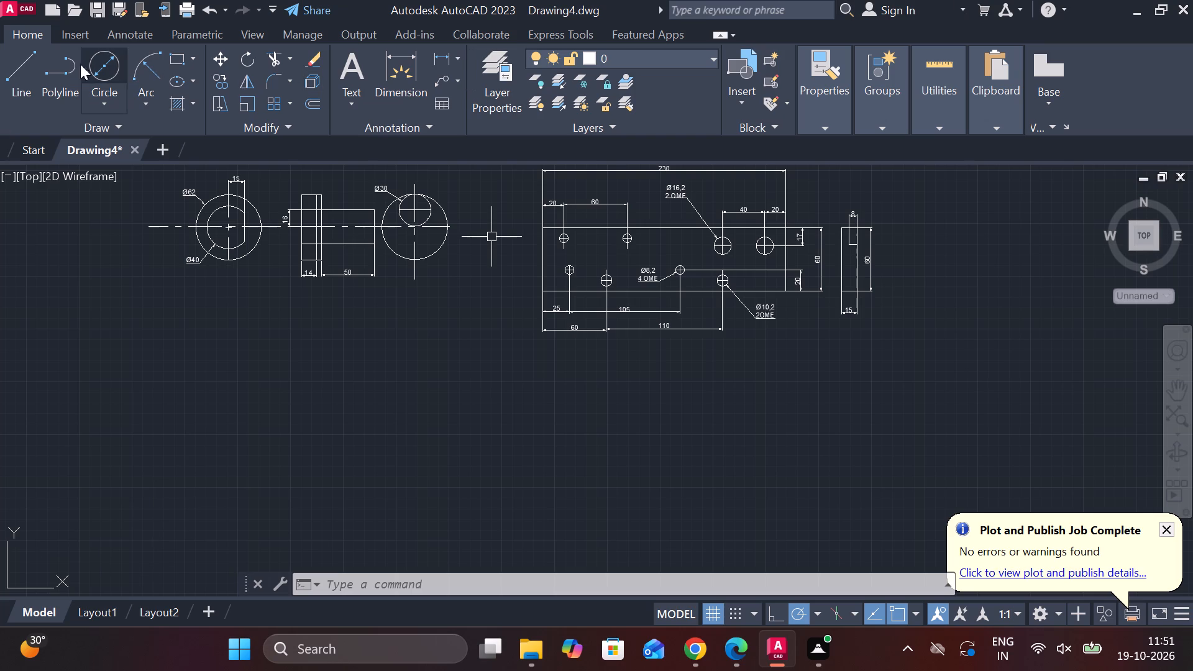
pyautogui.click(28, 68)
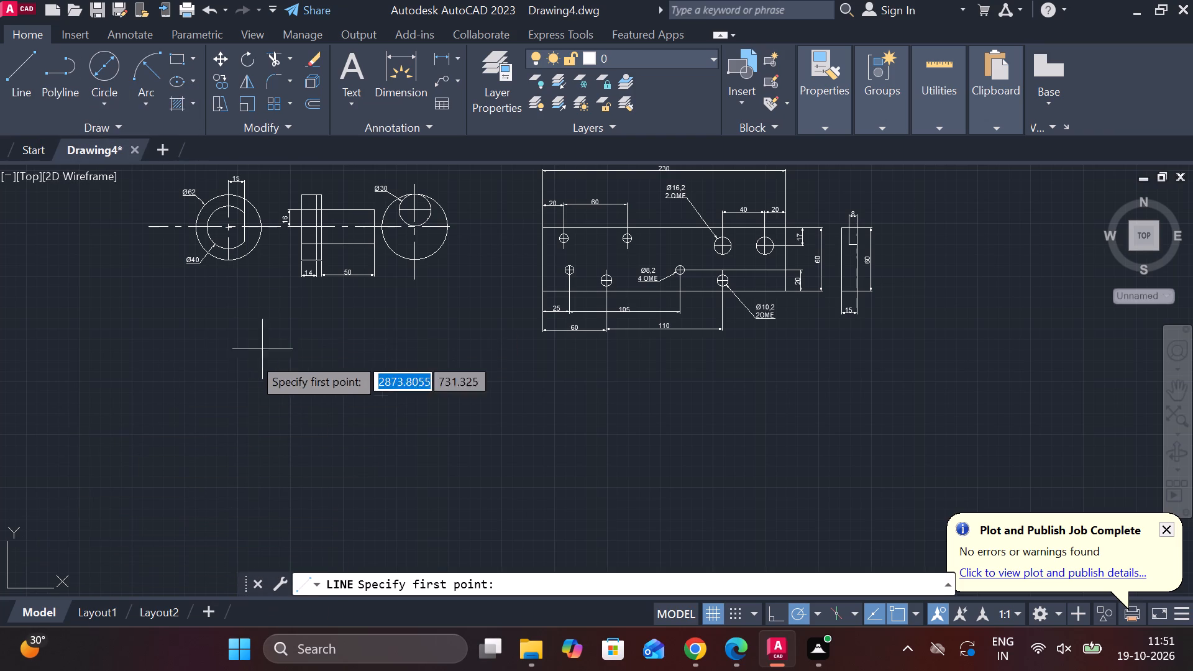
pyautogui.click(198, 363)
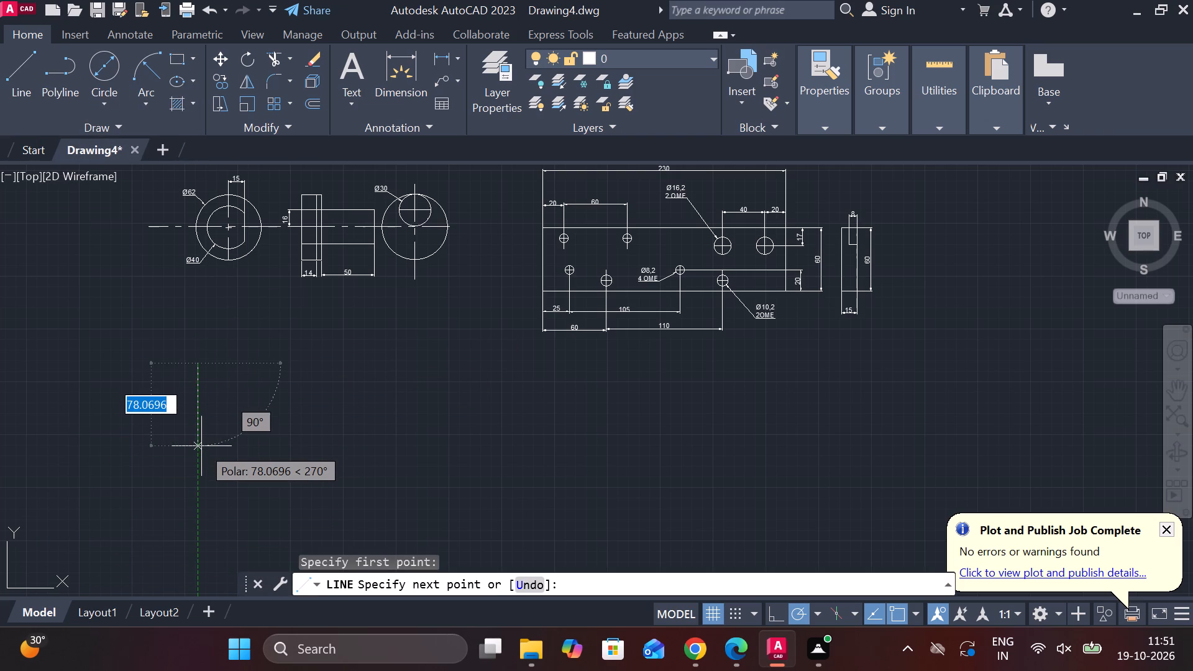
pyautogui.press('2')
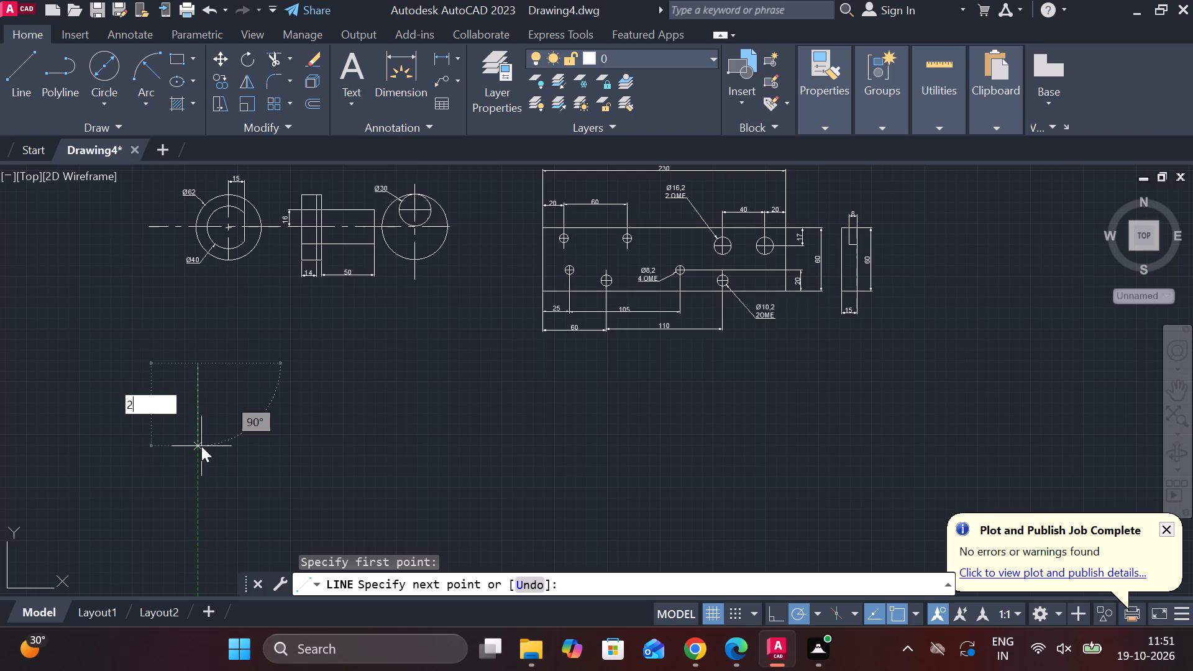
pyautogui.write('-0')
pyautogui.press('BackSpace')
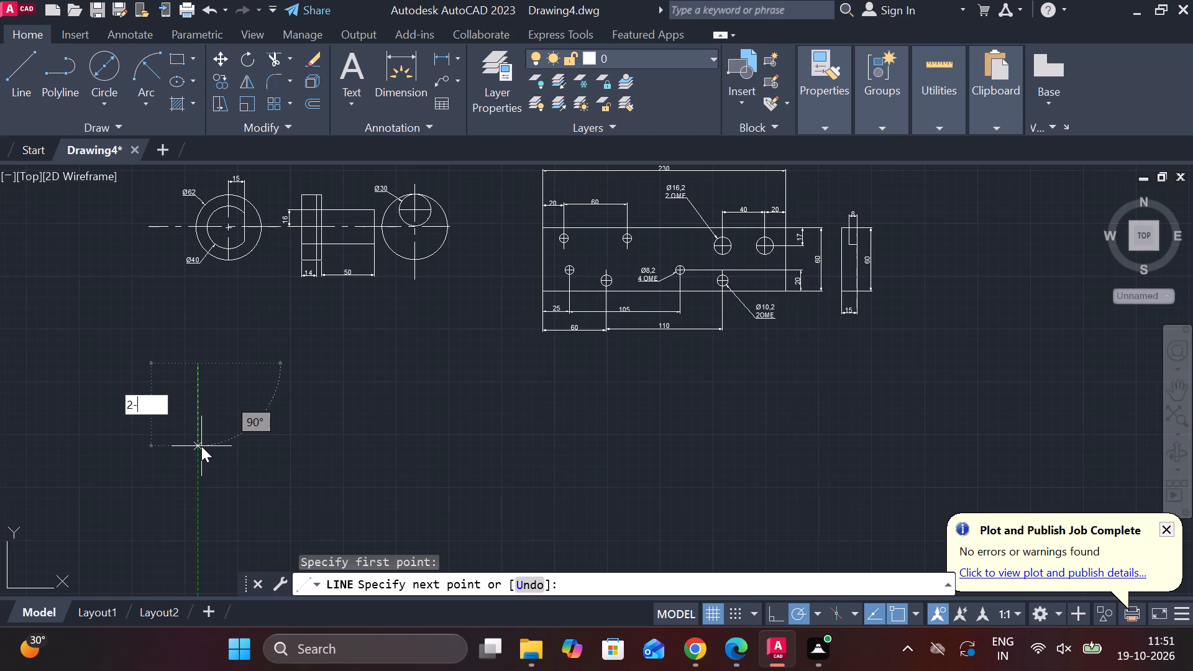
pyautogui.press('BackSpace')
pyautogui.press('0')
pyautogui.press('Return')
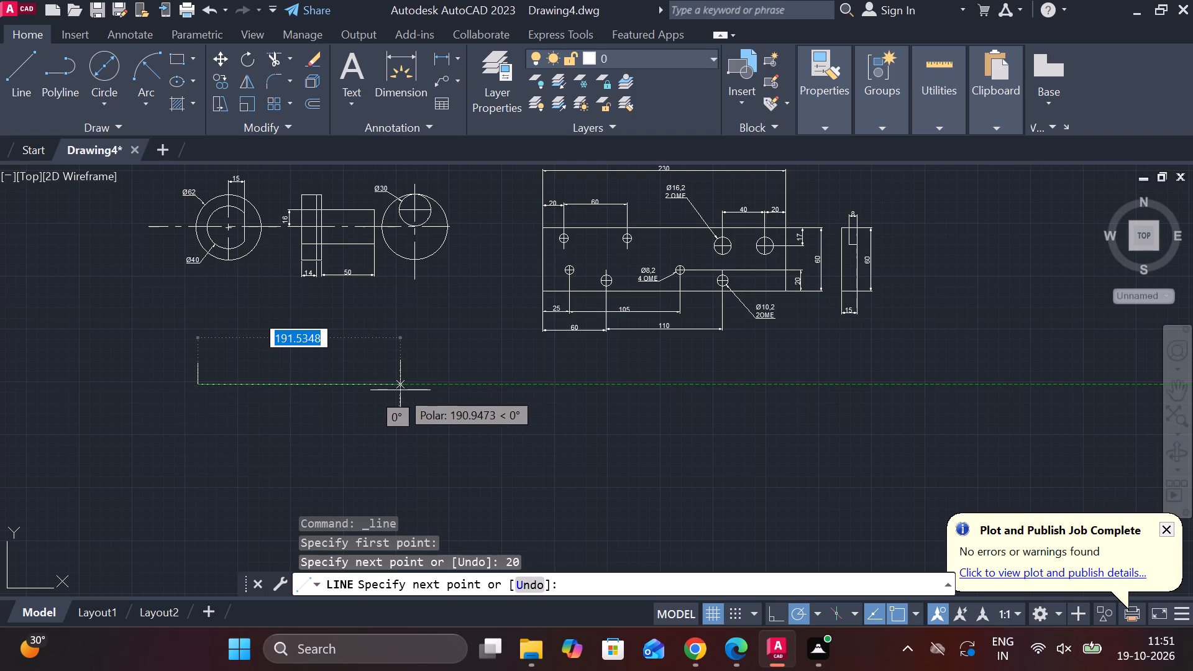
pyautogui.write('100')
pyautogui.press('Return')
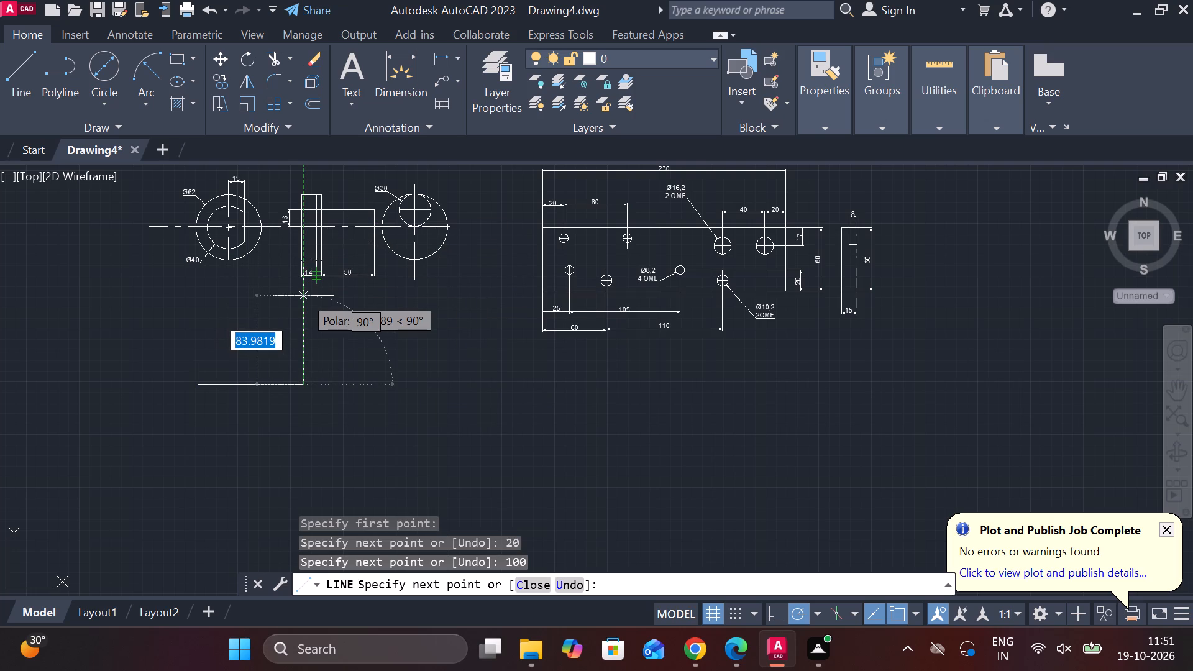
pyautogui.write('20')
pyautogui.press('Return')
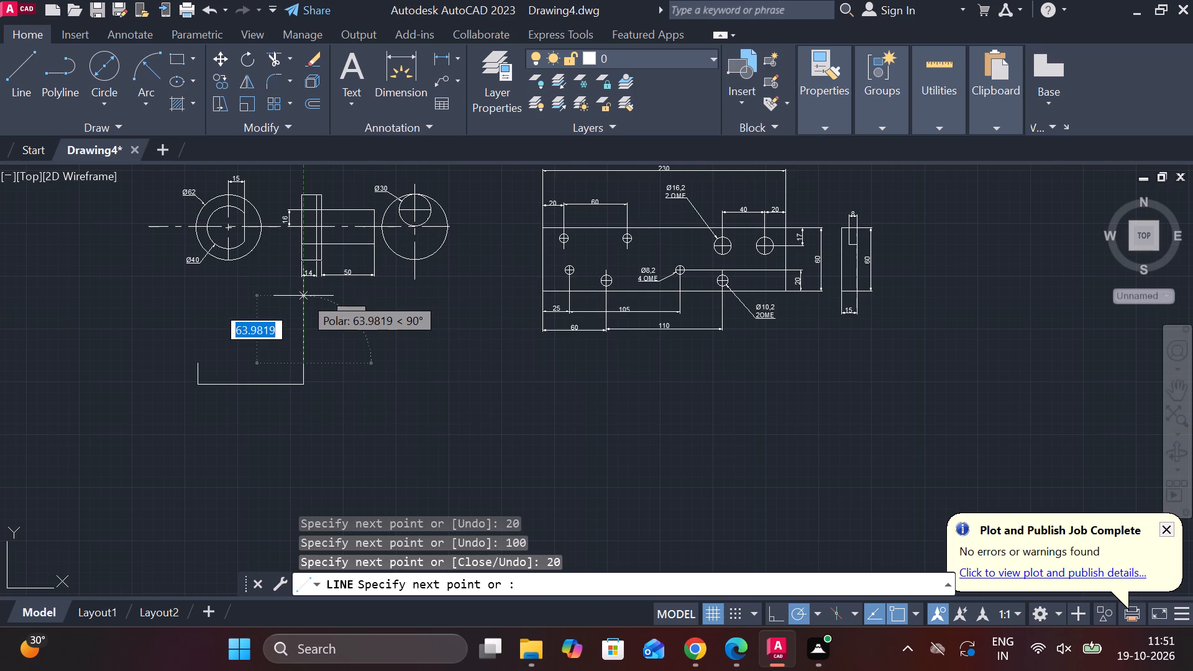
pyautogui.click(199, 363)
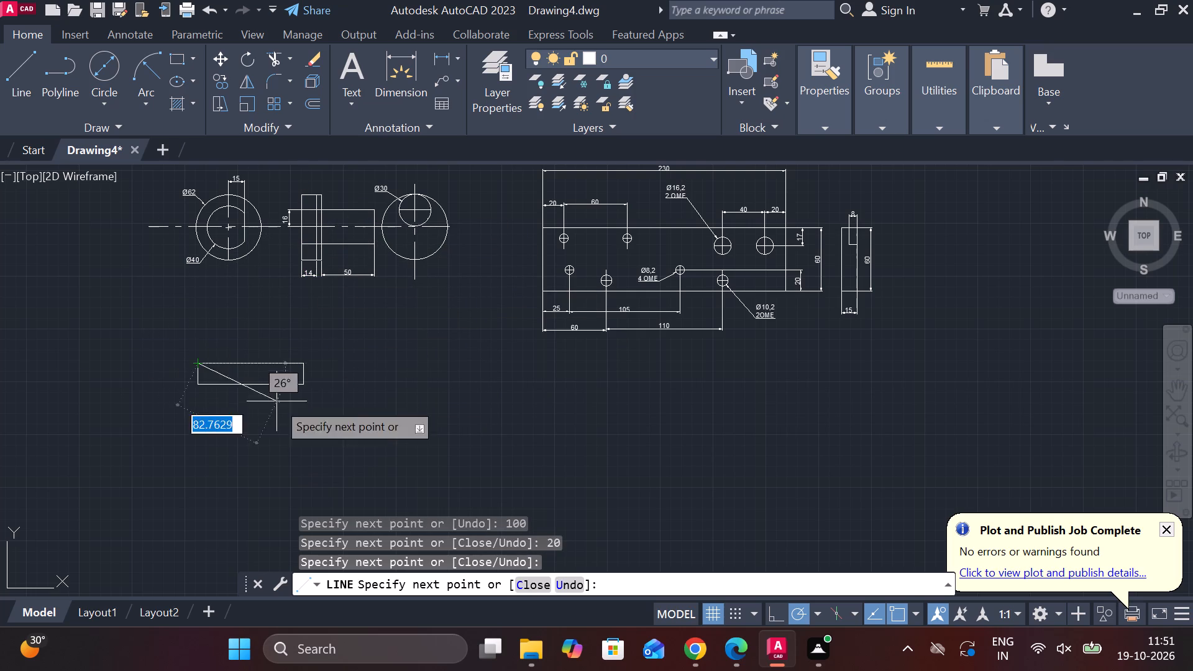
pyautogui.press('Escape')
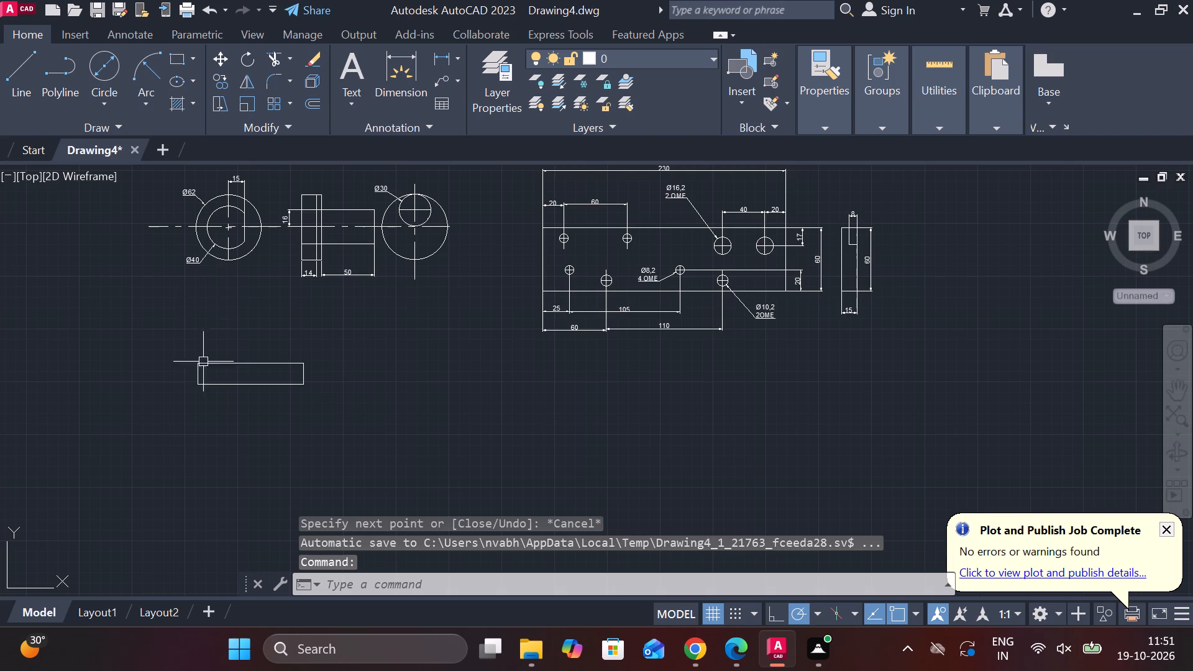
# Copy the rectangle's left edge inward at distances of 20 and 80 to mark the hole positions.
pyautogui.scroll(2, 235, 362)
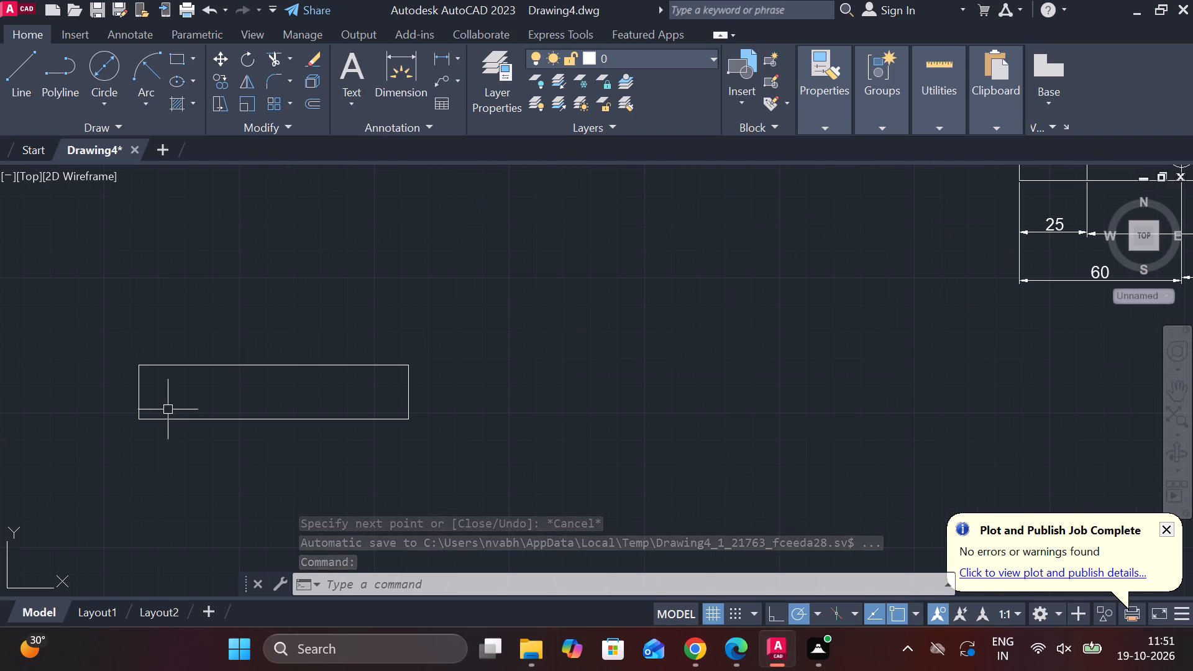
pyautogui.click(136, 401)
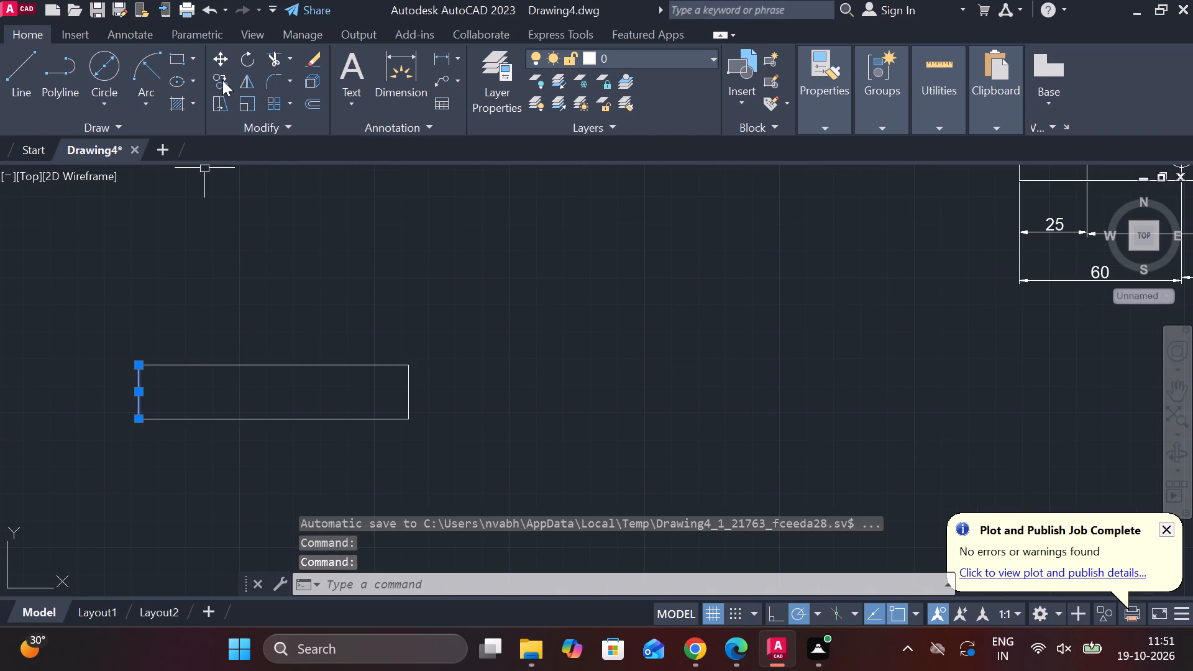
pyautogui.click(222, 80)
pyautogui.click(136, 394)
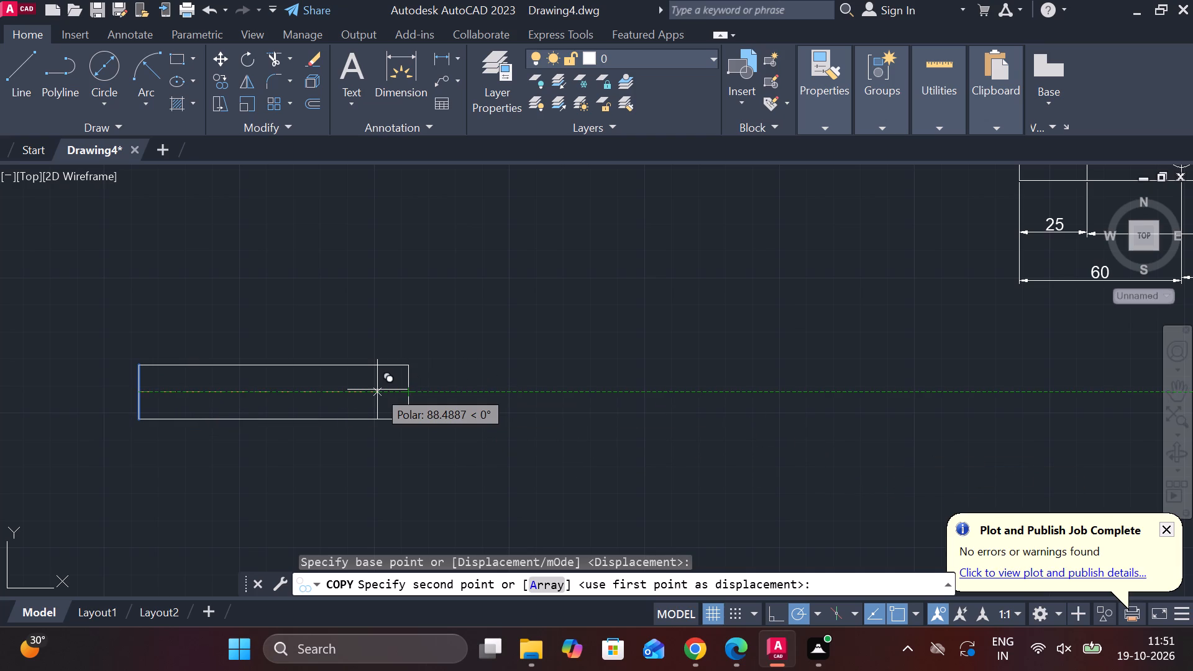
pyautogui.write('20')
pyautogui.press('Return')
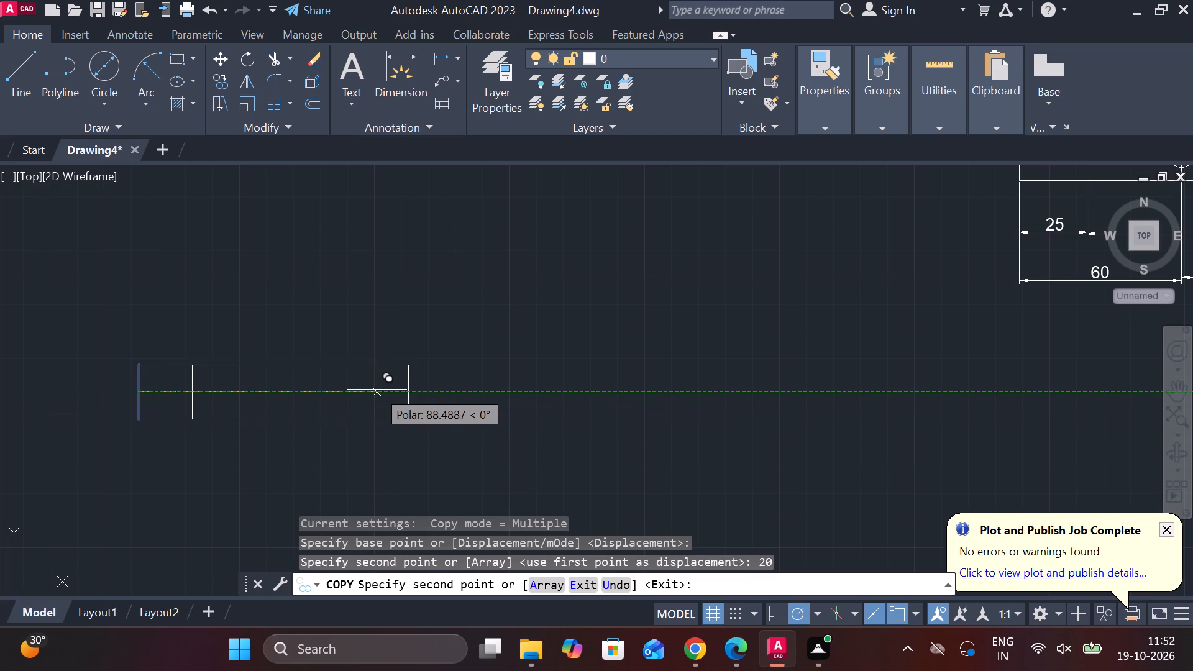
pyautogui.write('80')
pyautogui.press('Return')
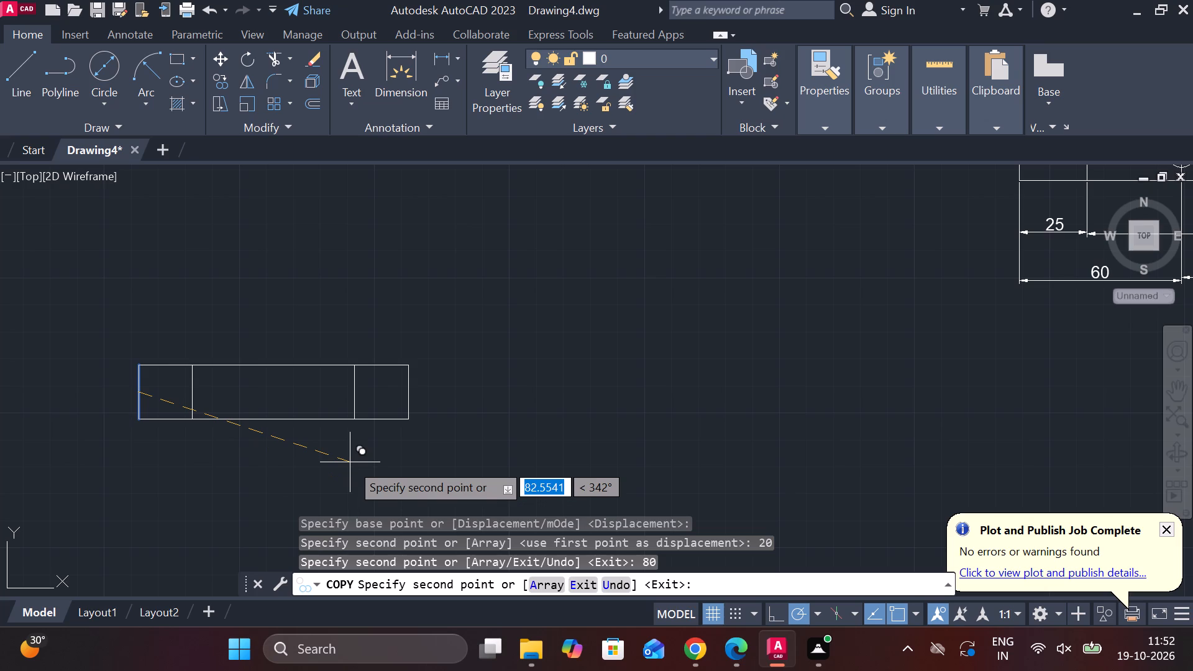
pyautogui.press('Escape')
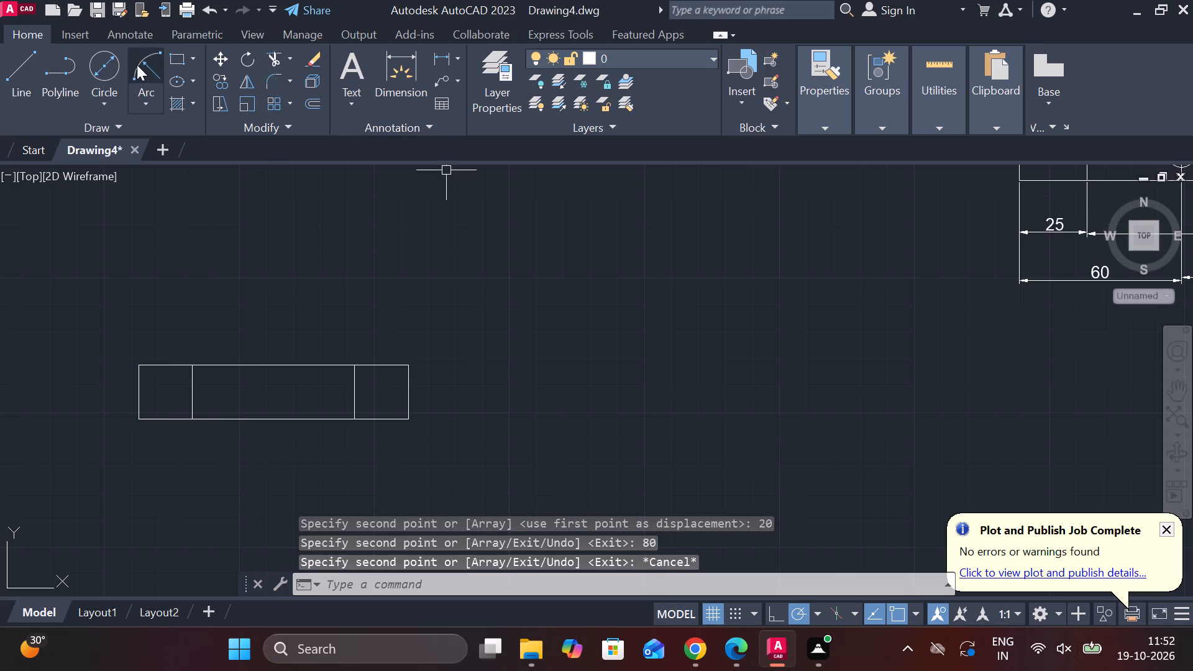
# Draw a horizontal centre line from the midpoint of the rectangle's left edge to its right edge.
pyautogui.click(27, 53)
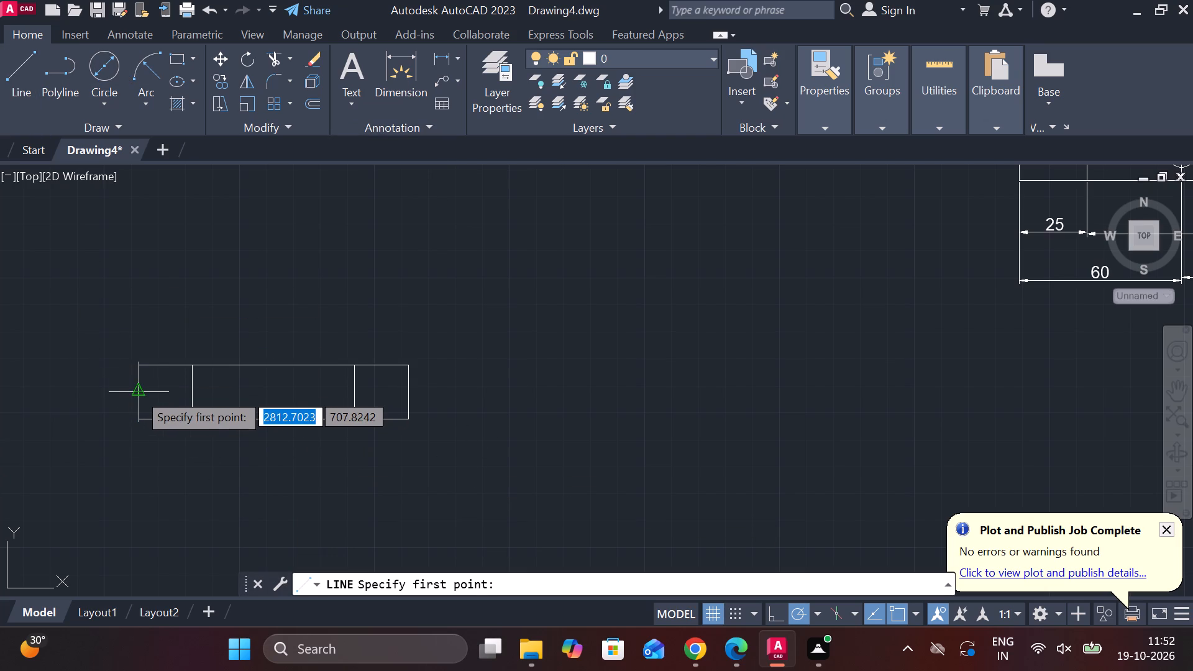
pyautogui.click(137, 392)
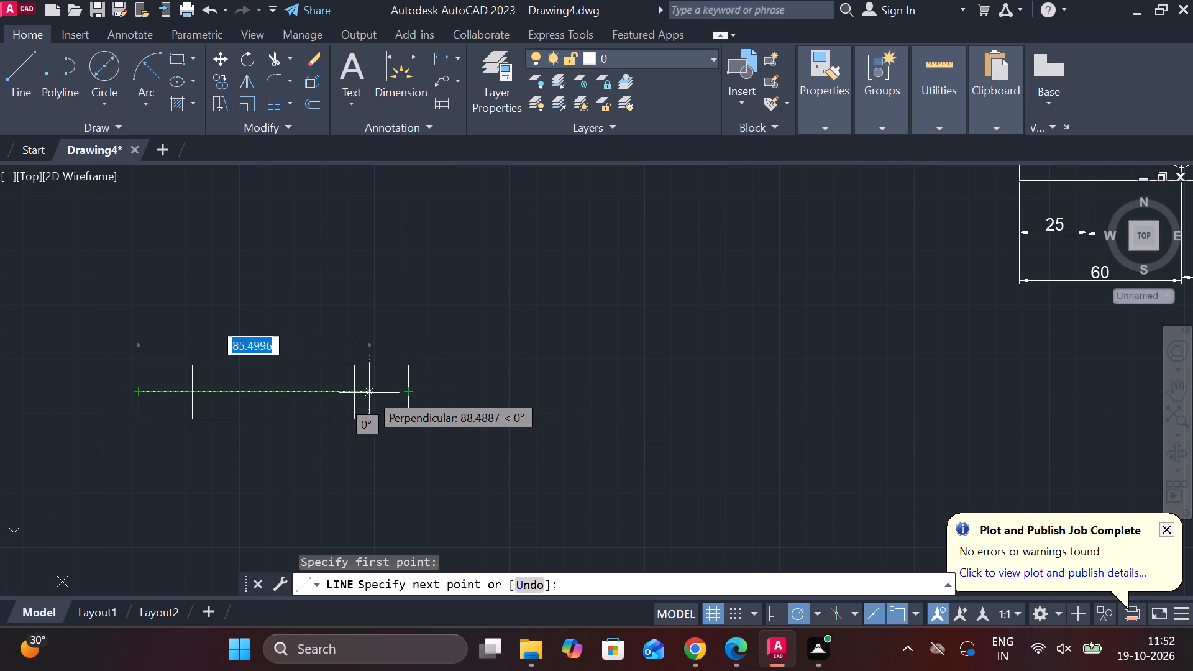
pyautogui.click(406, 389)
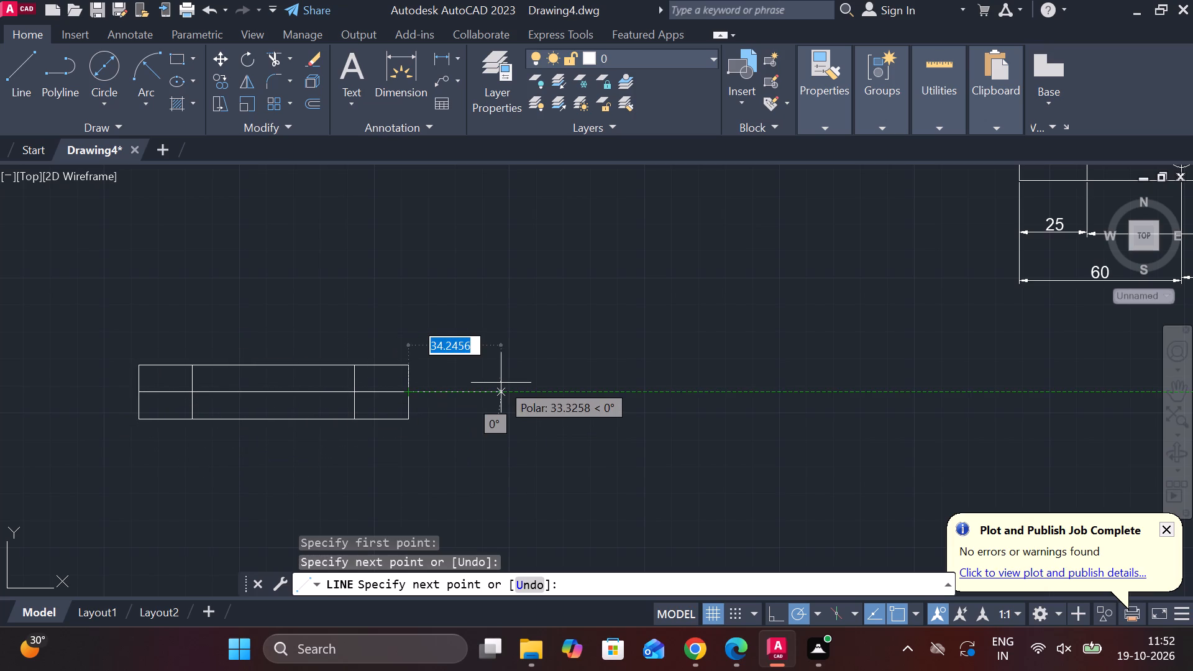
pyautogui.press('Escape')
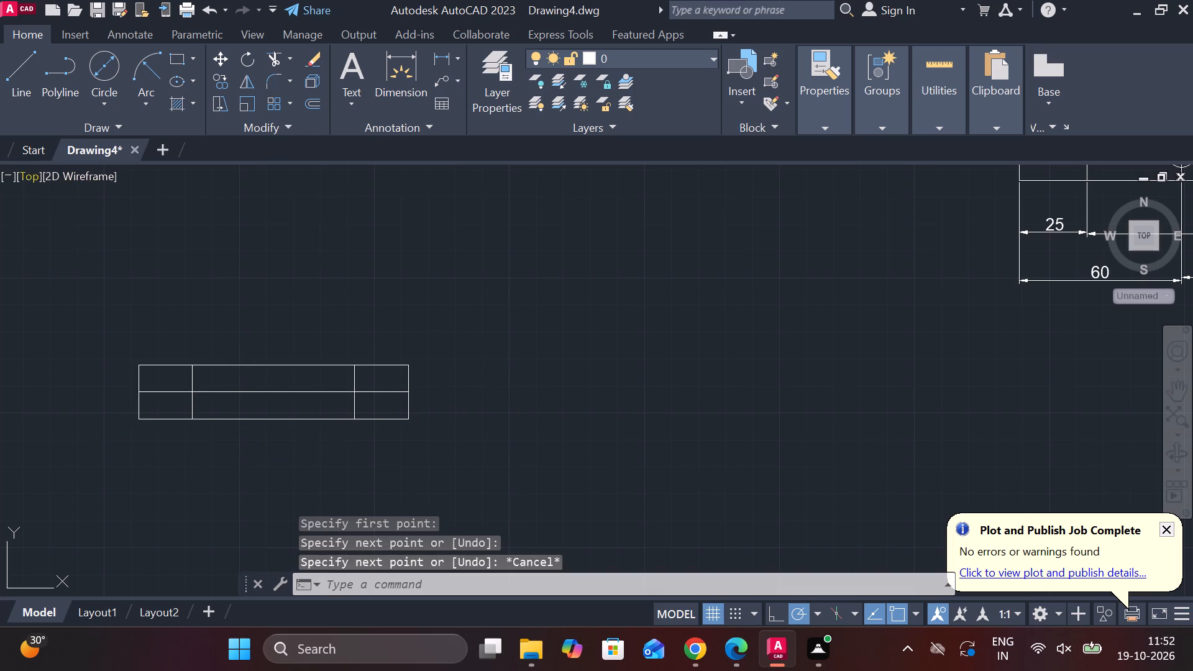
# Draw two circles of diameter 8, centred where the horizontal centre line crosses the two copied vertical lines.
pyautogui.click(104, 71)
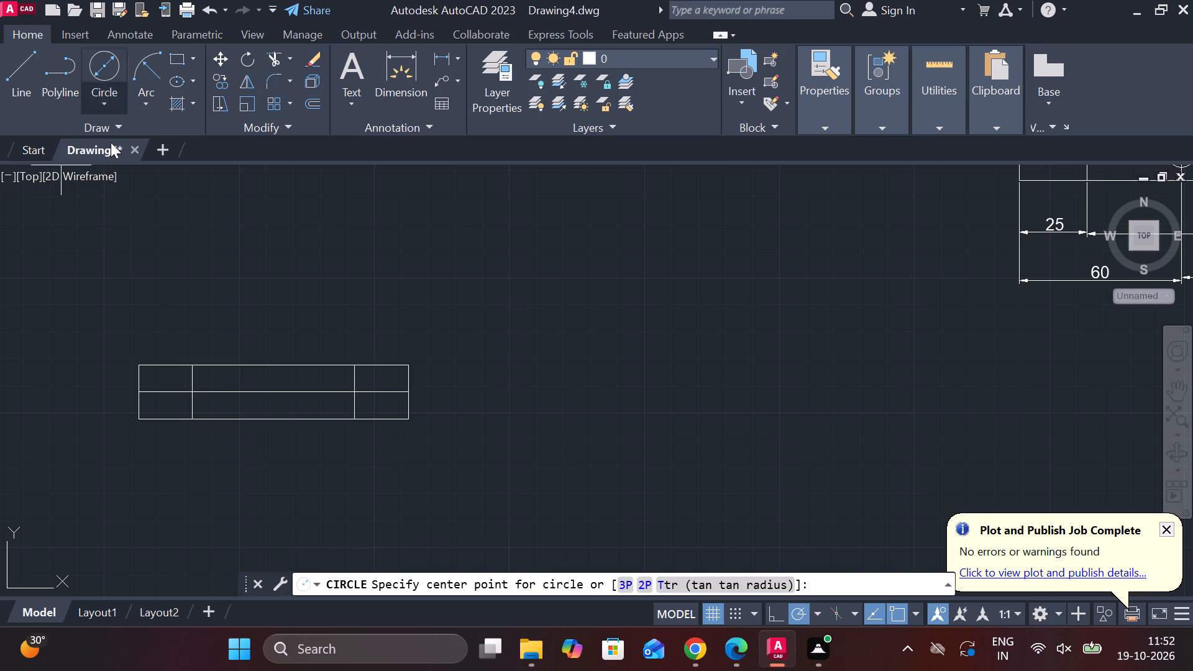
pyautogui.click(190, 391)
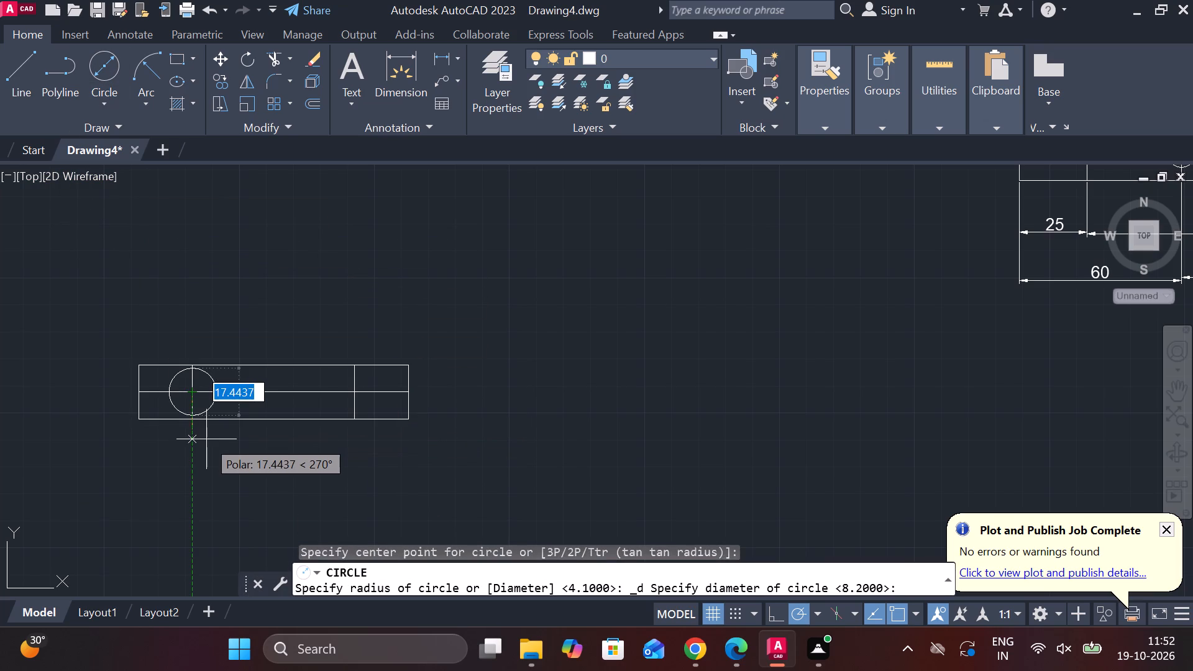
pyautogui.press('8')
pyautogui.press('Return')
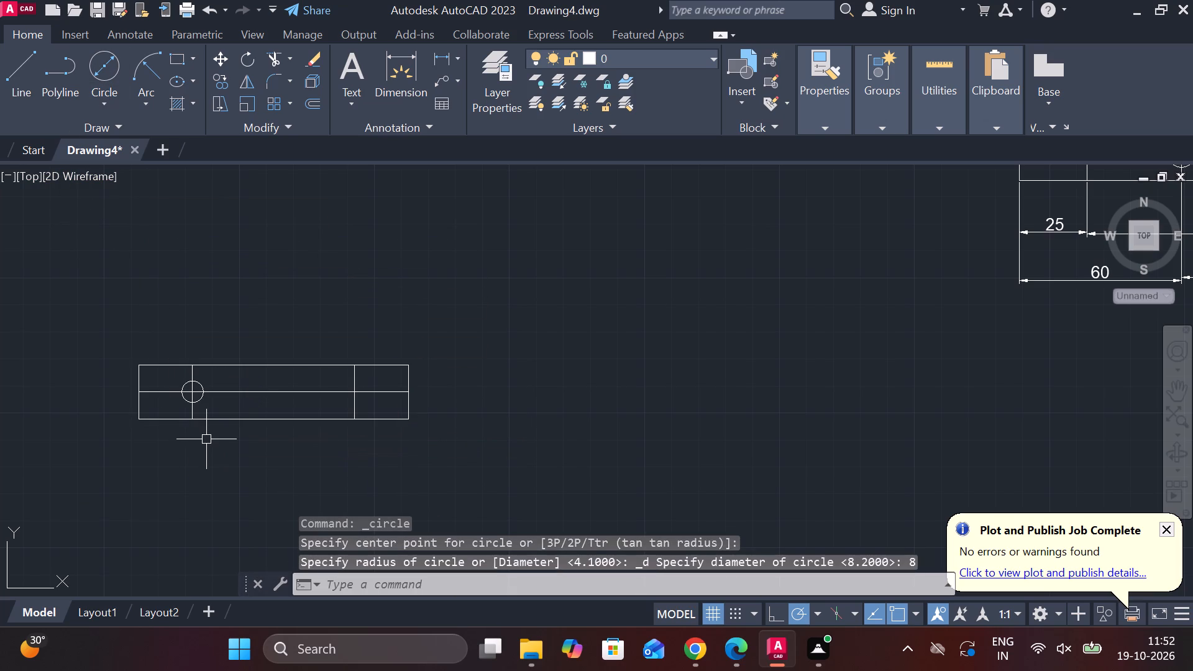
pyautogui.click(115, 64)
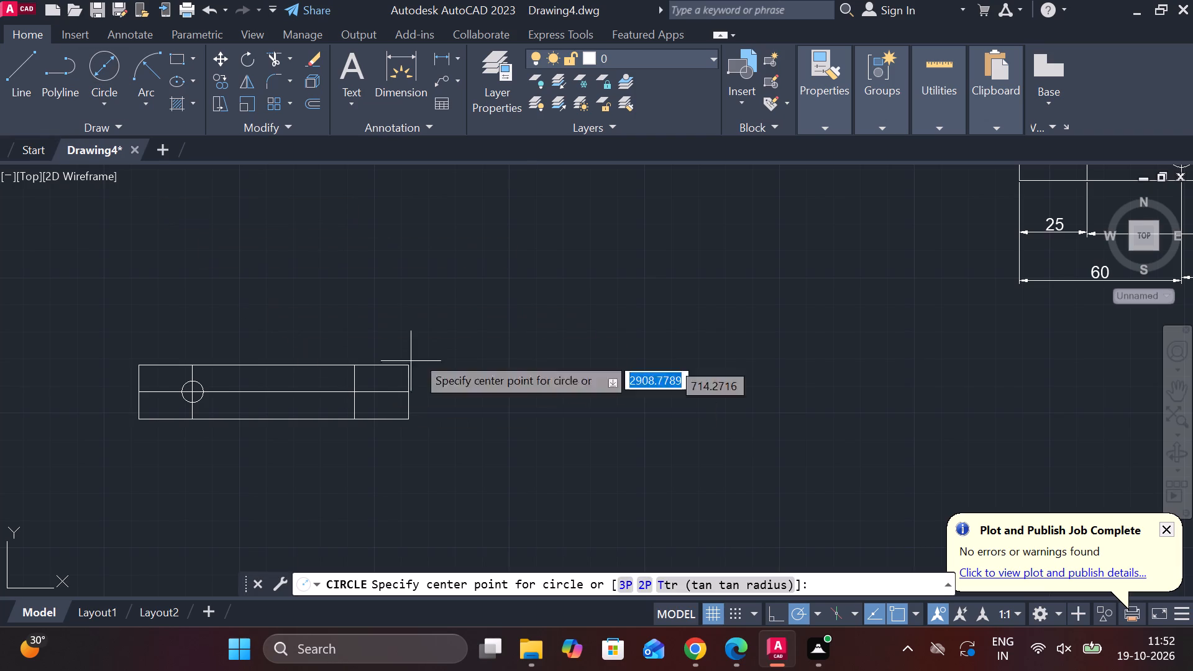
pyautogui.click(355, 392)
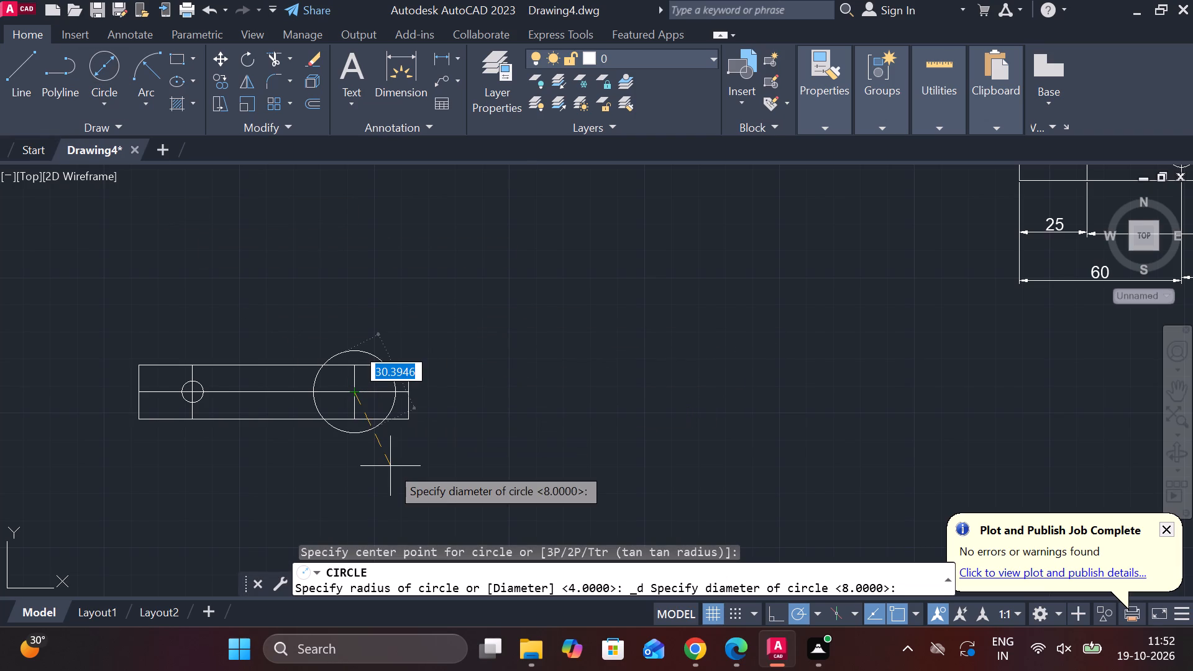
pyautogui.press('8')
pyautogui.press('Return')
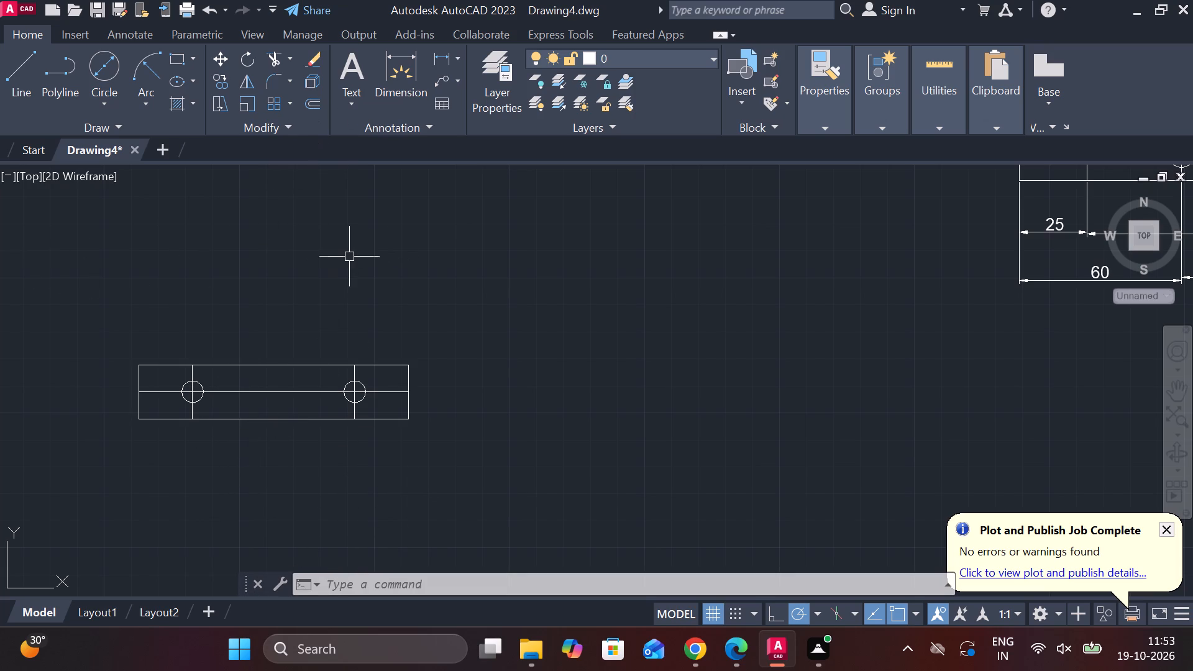
# Begin a fit-point spline break line on the bar's top edge, a short distance right of the left hole.
pyautogui.press('s')
pyautogui.press('p')
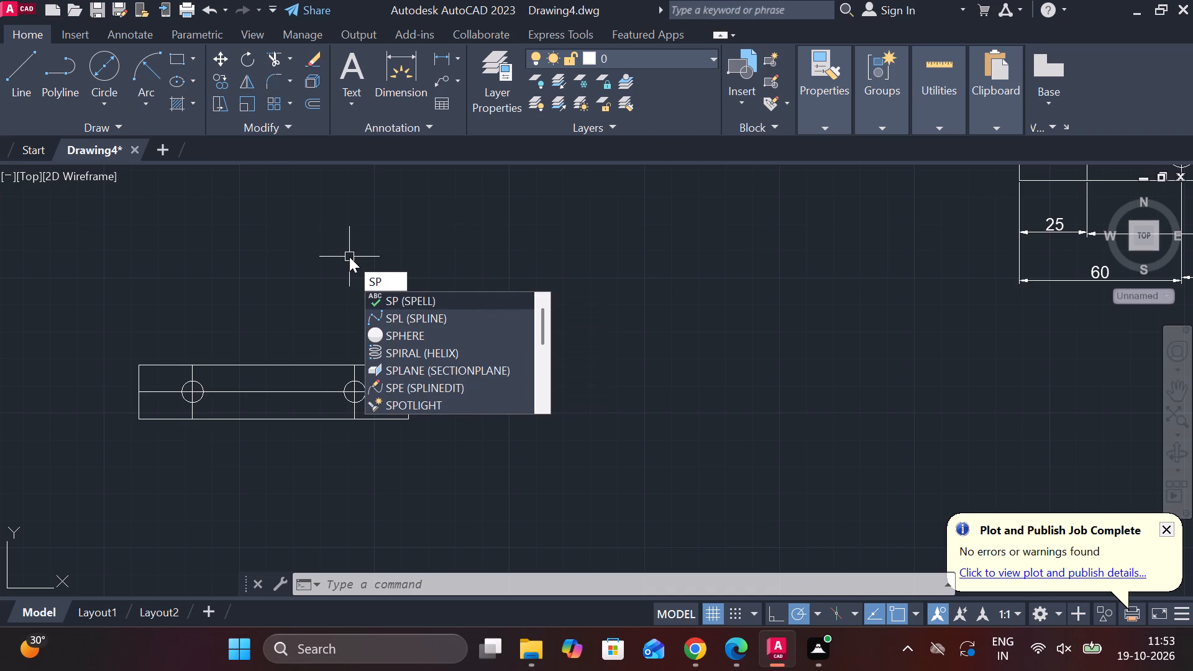
pyautogui.click(523, 320)
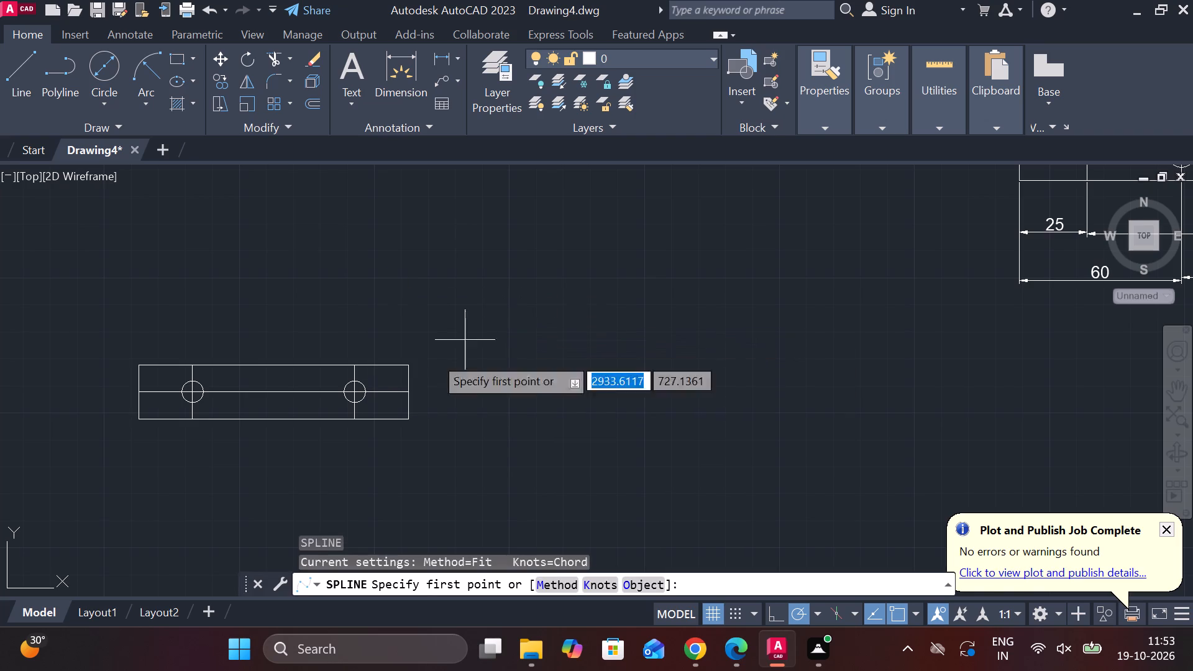
pyautogui.click(222, 366)
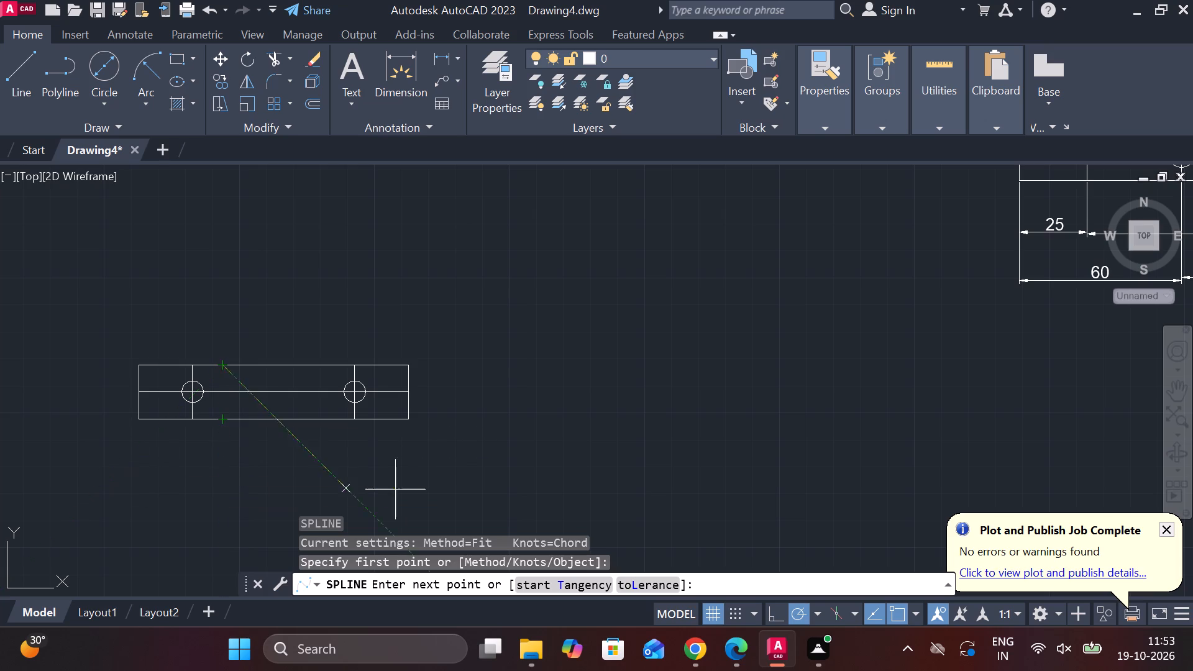
pyautogui.scroll(1, 246, 413)
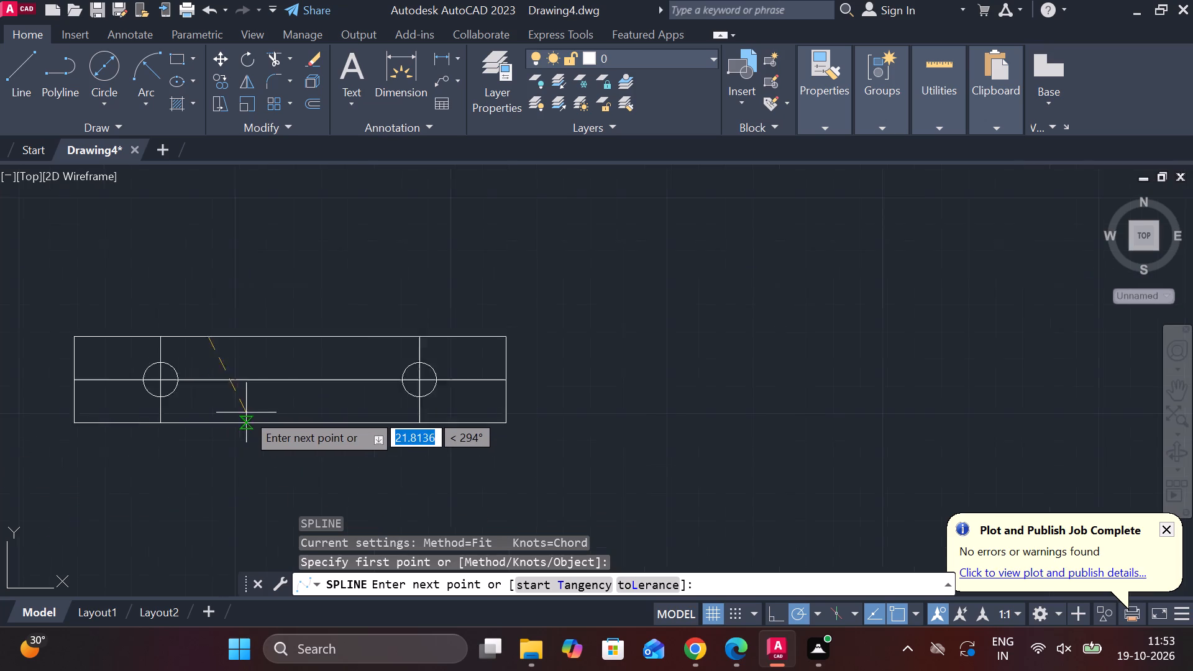
pyautogui.scroll(2, 246, 413)
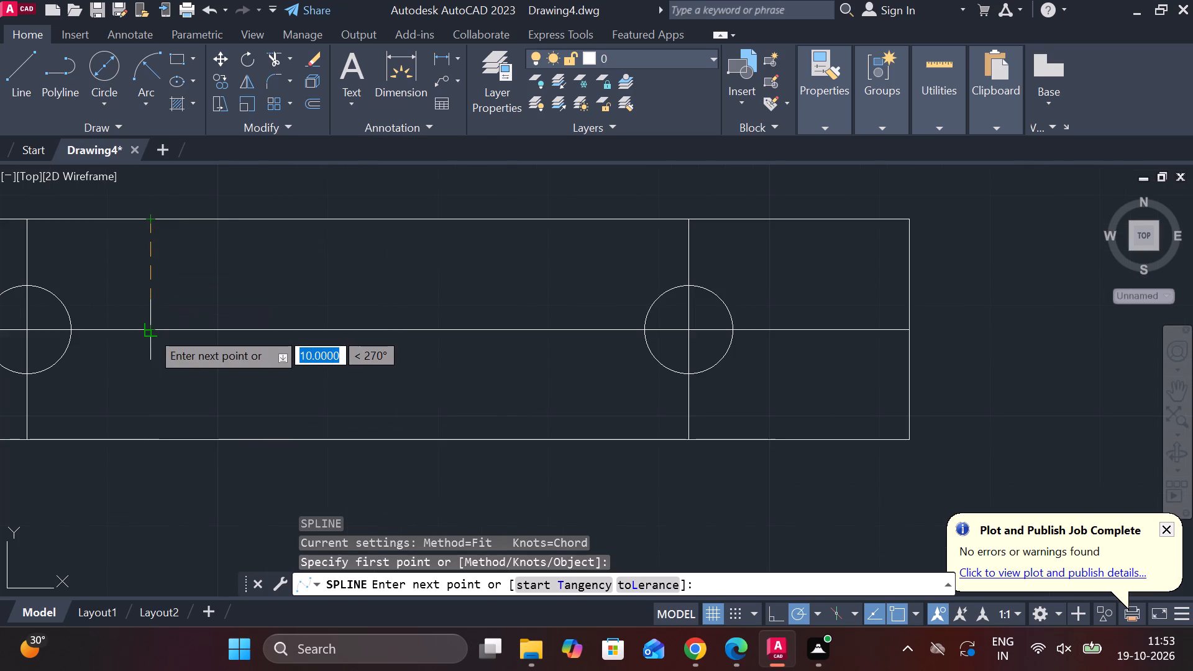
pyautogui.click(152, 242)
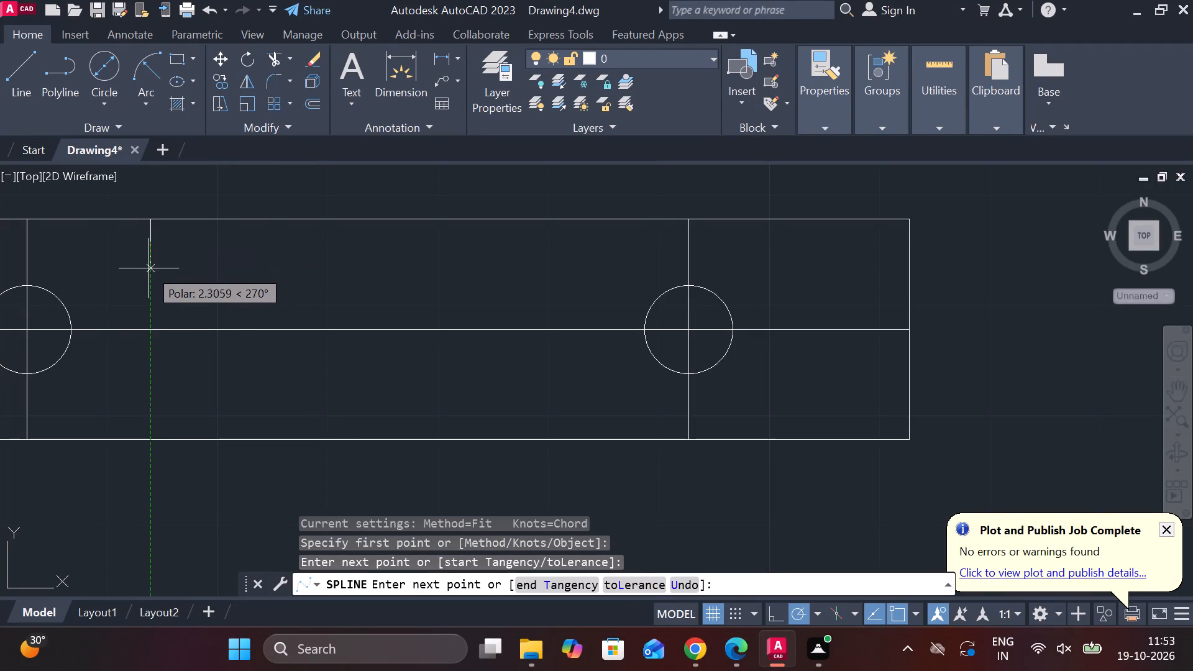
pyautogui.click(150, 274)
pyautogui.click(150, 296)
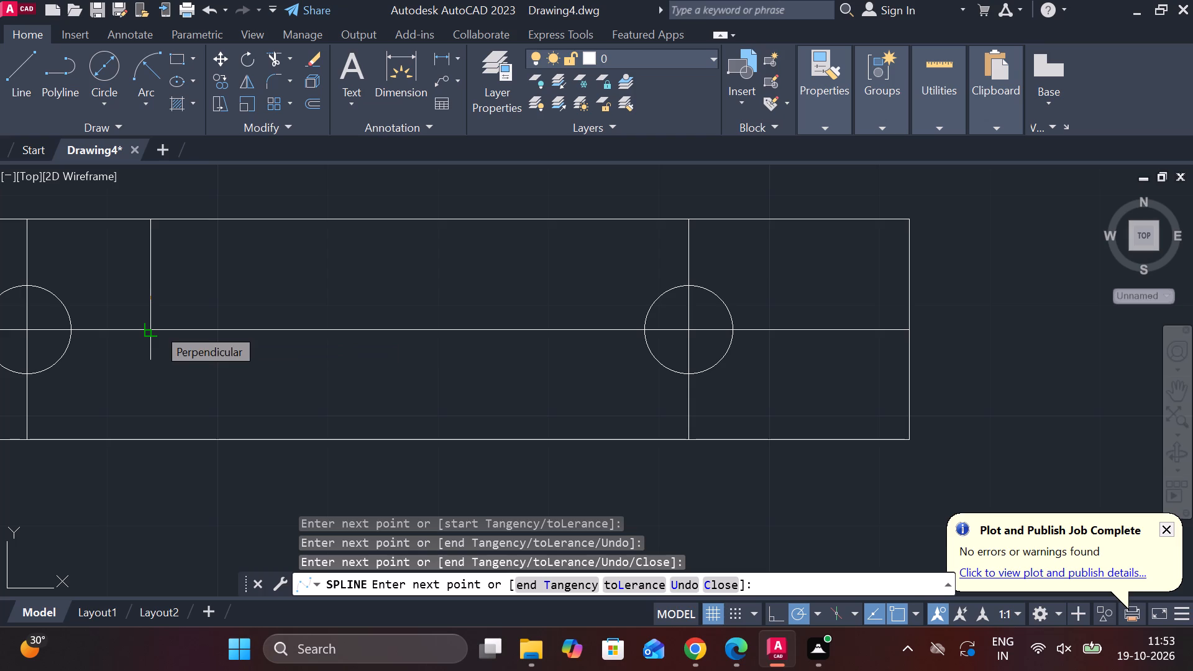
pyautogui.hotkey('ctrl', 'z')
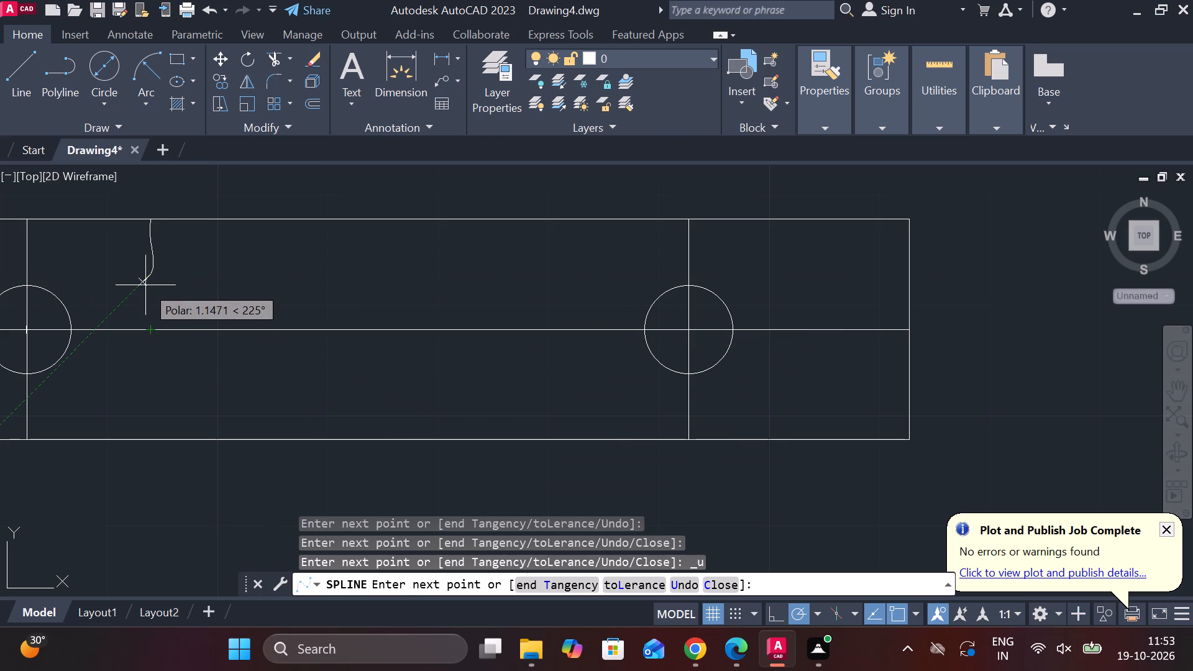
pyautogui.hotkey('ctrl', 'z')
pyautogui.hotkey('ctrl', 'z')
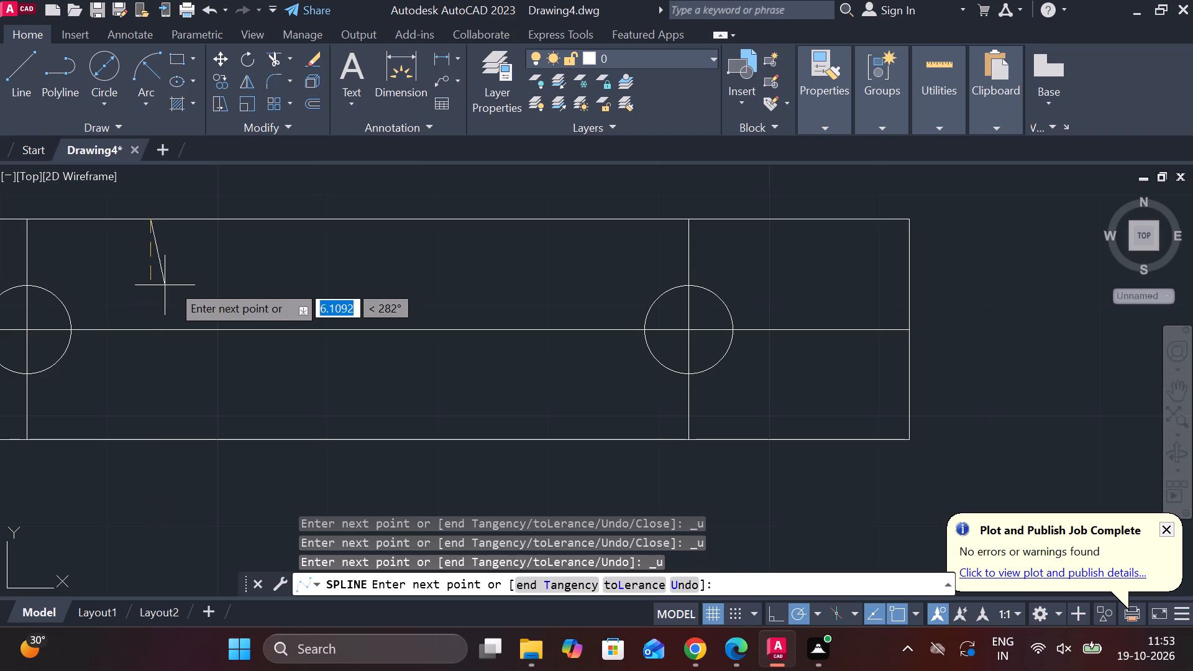
# Continue the spline as a wavy break line down across the bar, ending it on the bottom edge.
pyautogui.click(155, 244)
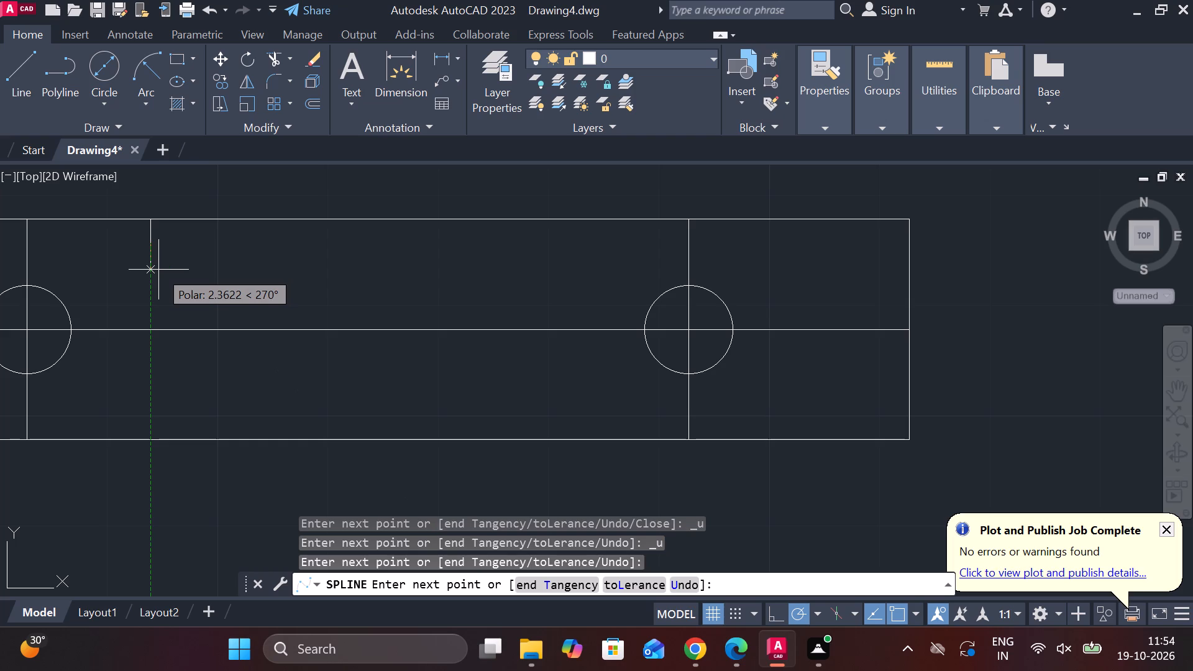
pyautogui.click(163, 276)
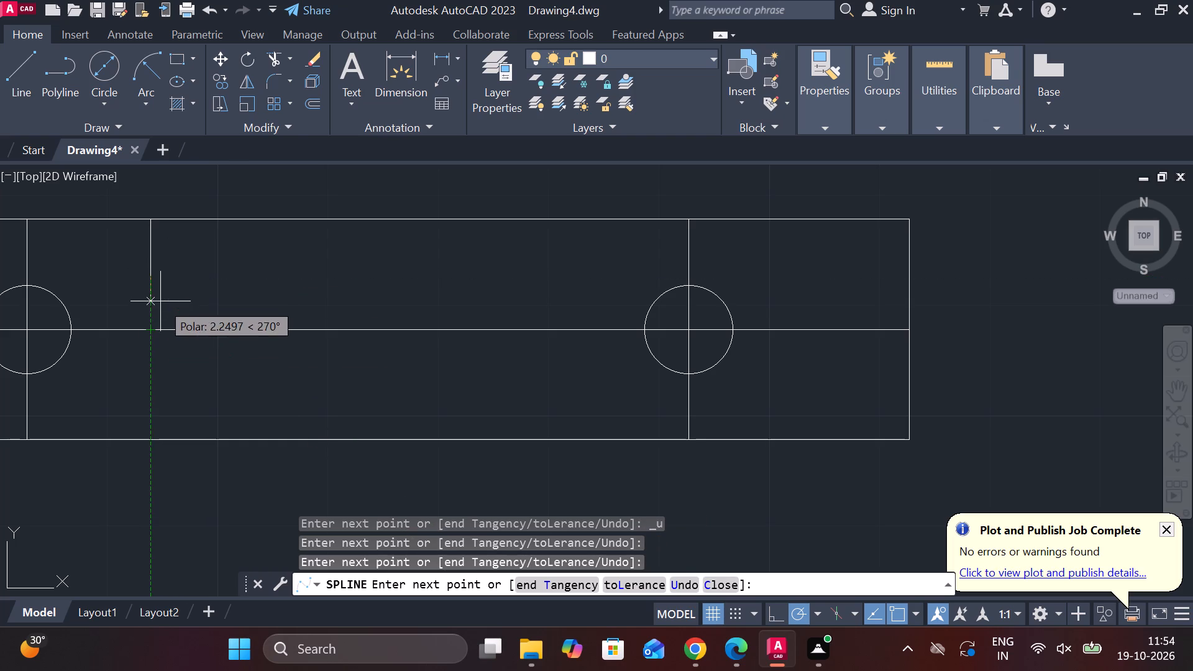
pyautogui.click(160, 301)
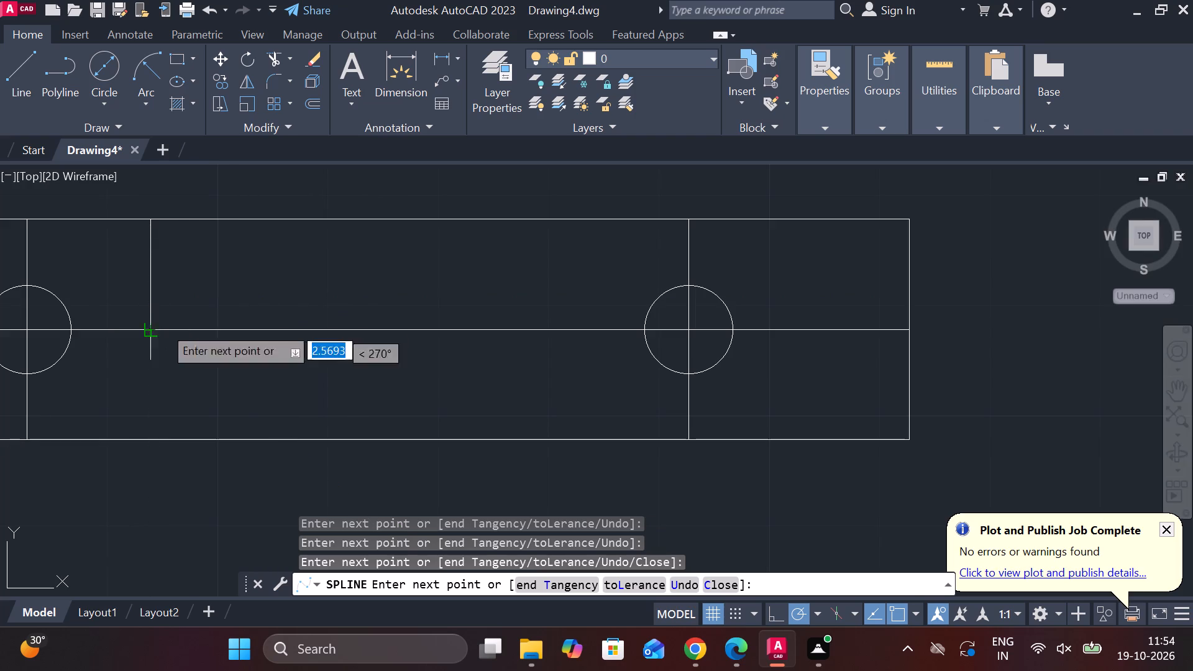
pyautogui.click(168, 314)
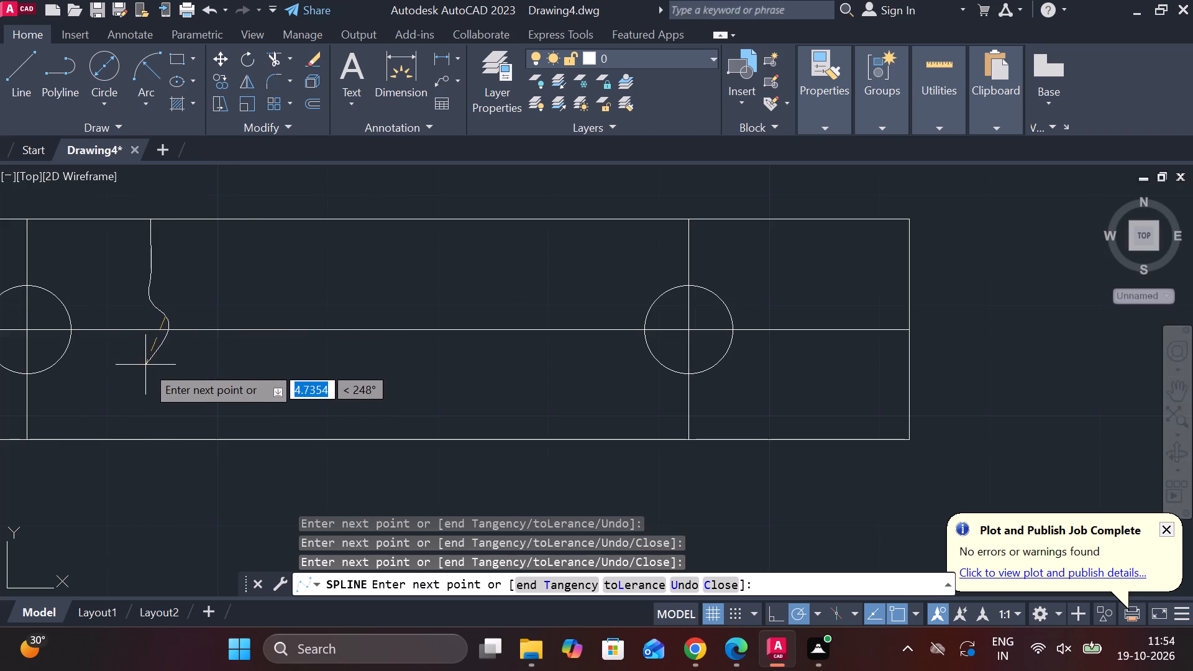
pyautogui.click(148, 363)
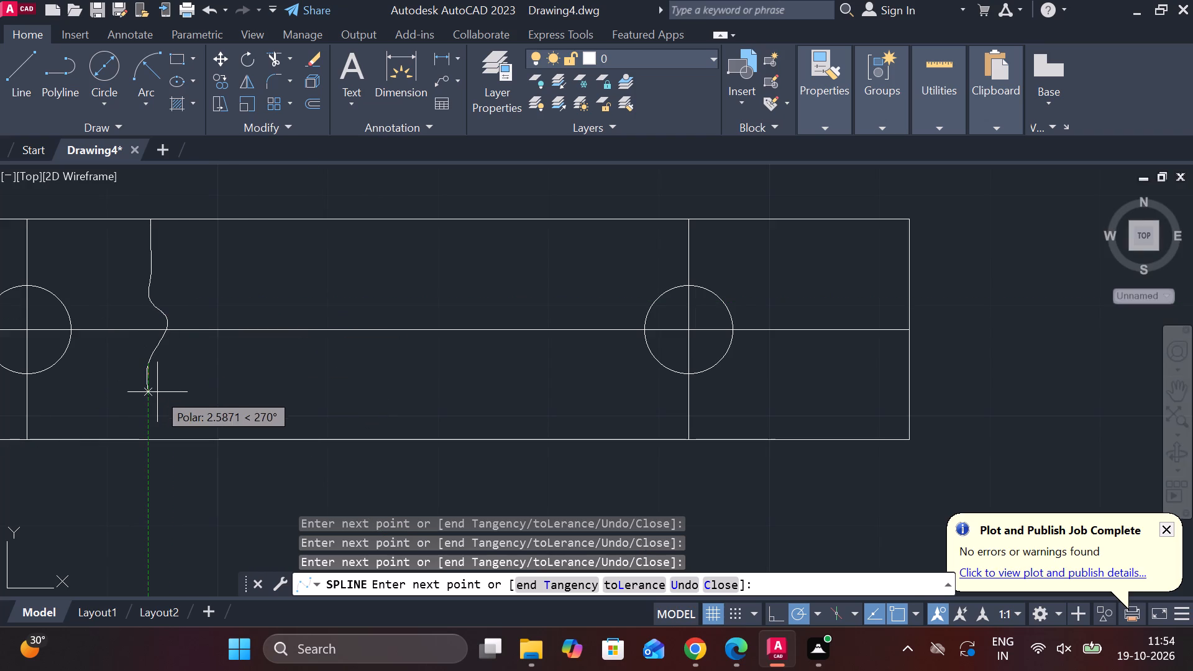
pyautogui.click(164, 391)
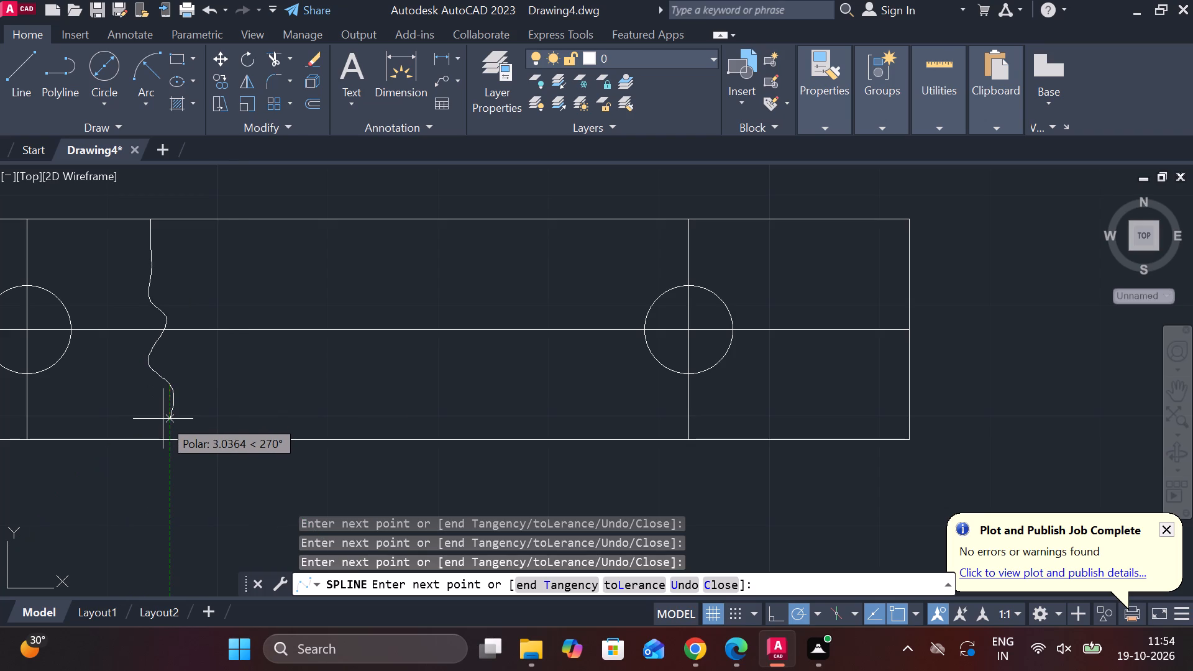
pyautogui.click(163, 419)
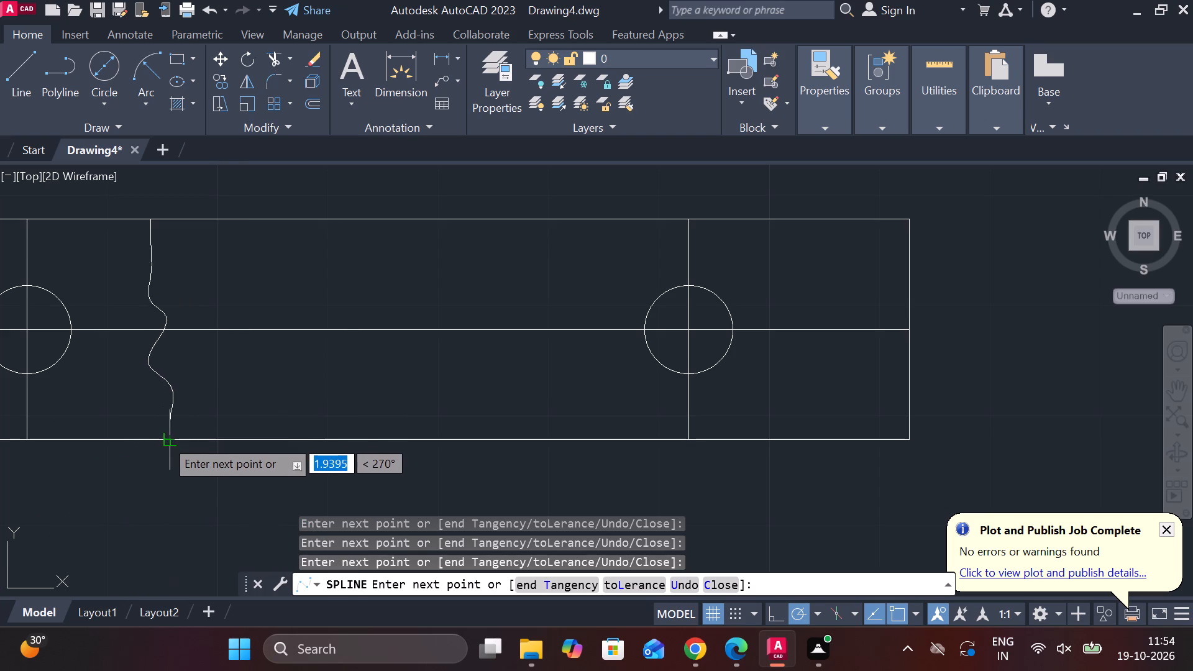
pyautogui.click(165, 439)
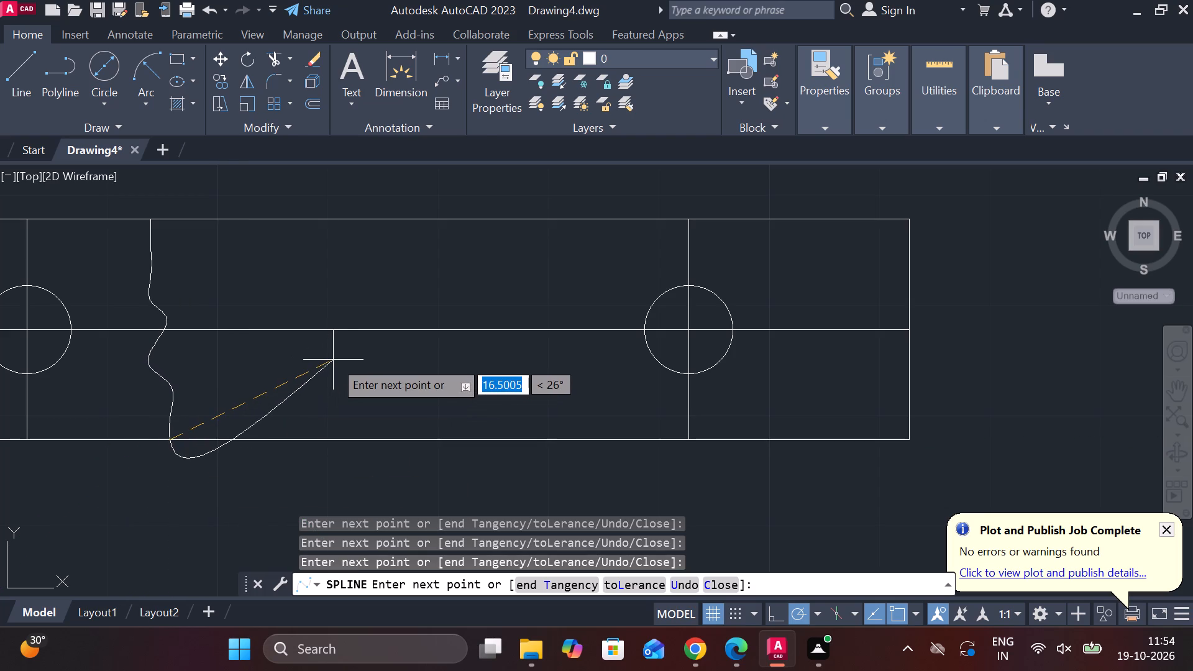
pyautogui.press('Return')
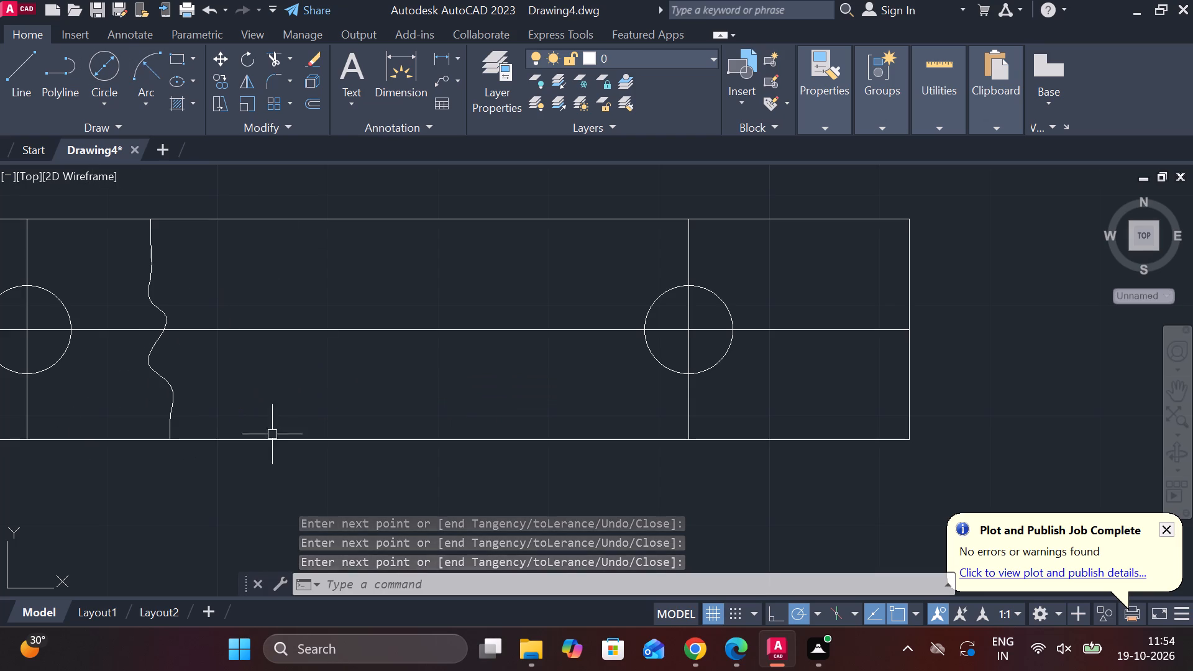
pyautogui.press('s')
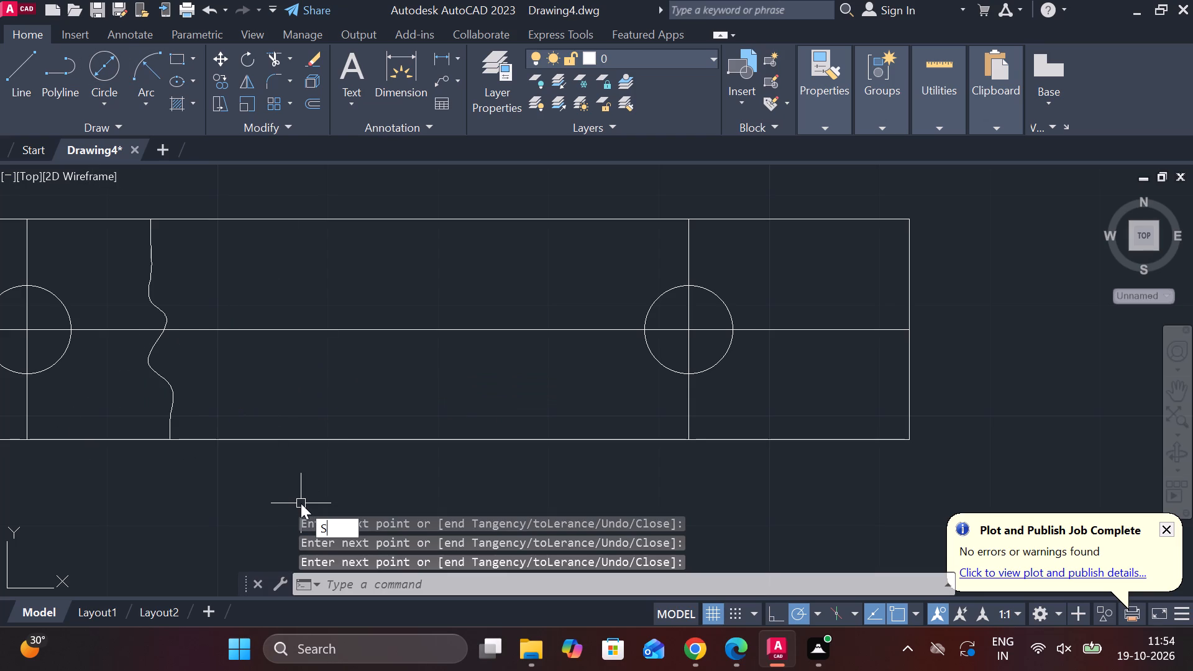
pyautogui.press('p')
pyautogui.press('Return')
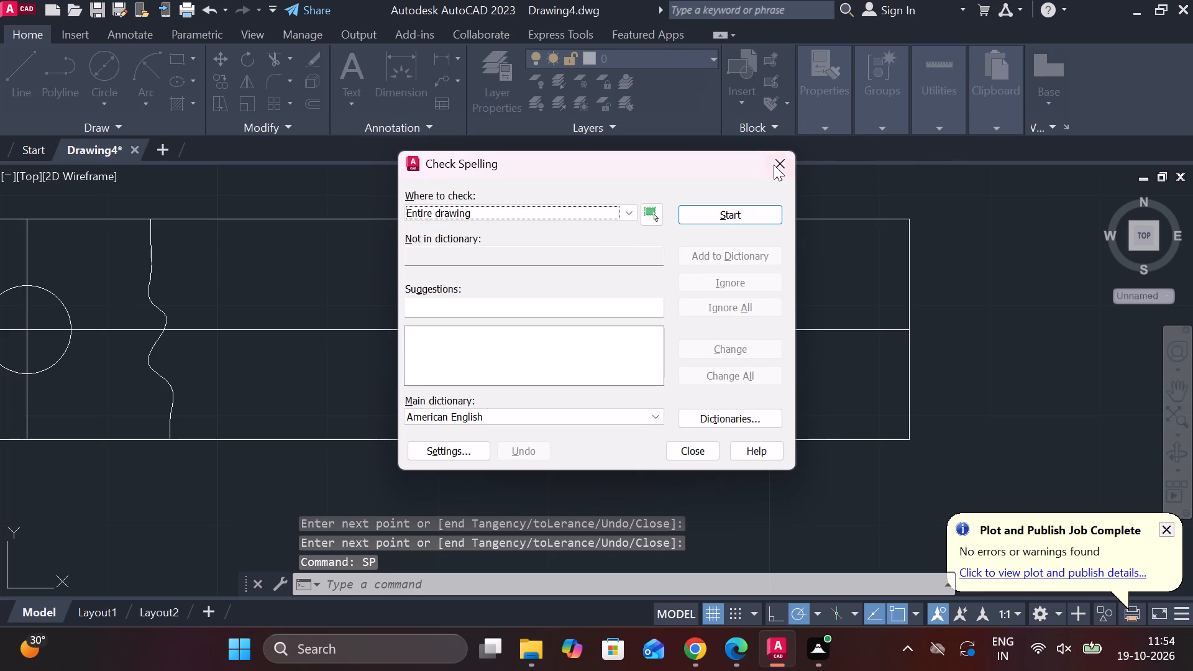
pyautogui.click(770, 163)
# Draw a second wavy spline from the bar's top edge to its bottom edge, between the first break line and the right hole.
pyautogui.write('SP')
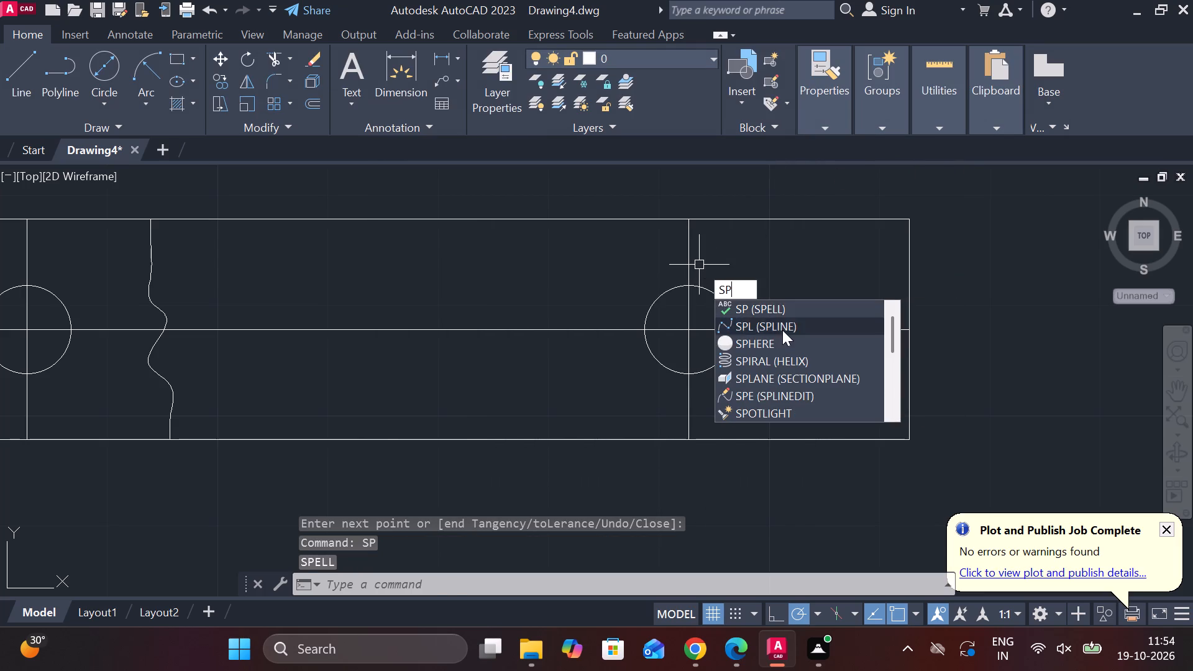
pyautogui.click(782, 330)
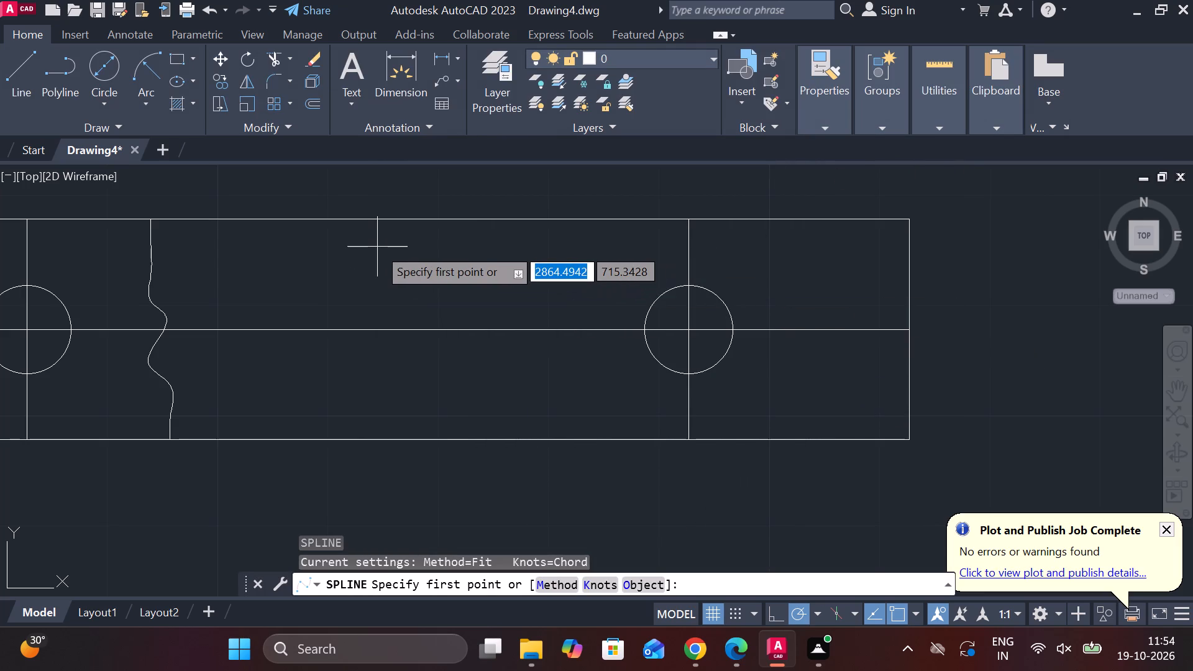
pyautogui.click(387, 226)
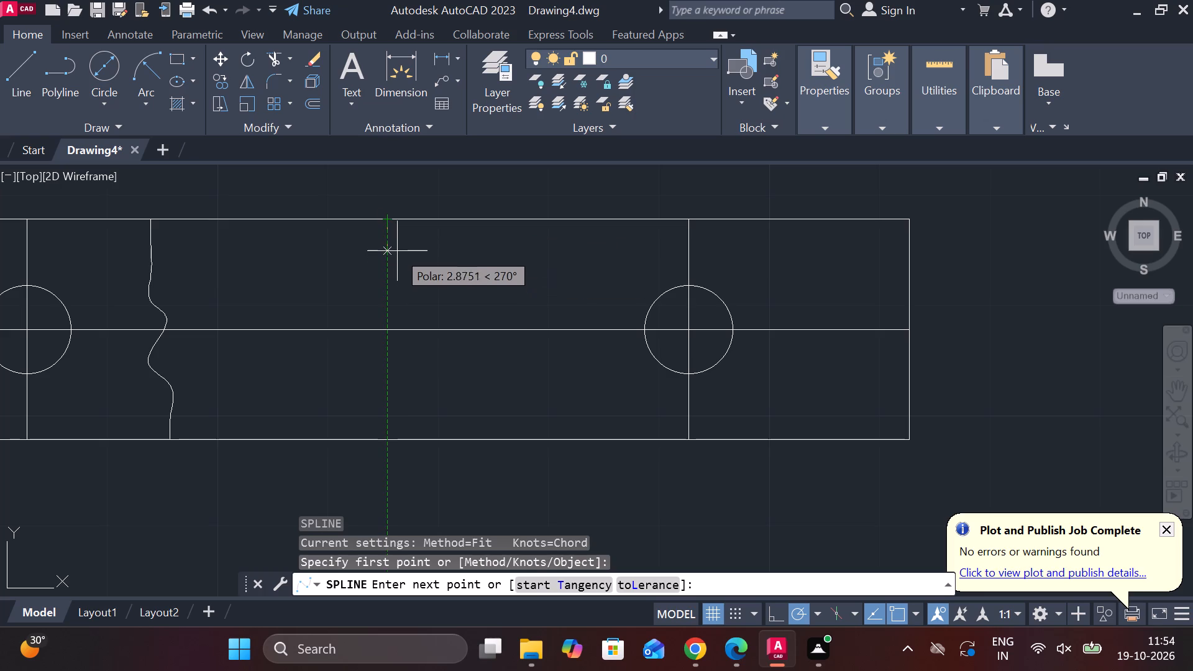
pyautogui.click(397, 248)
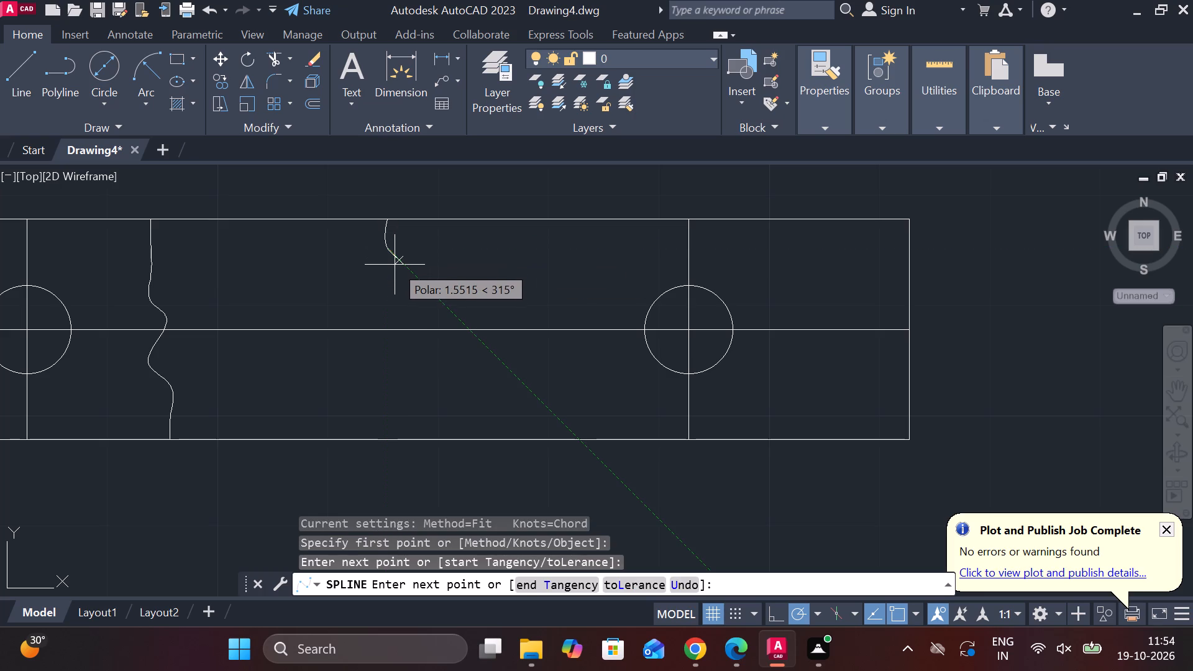
pyautogui.click(395, 267)
pyautogui.click(389, 275)
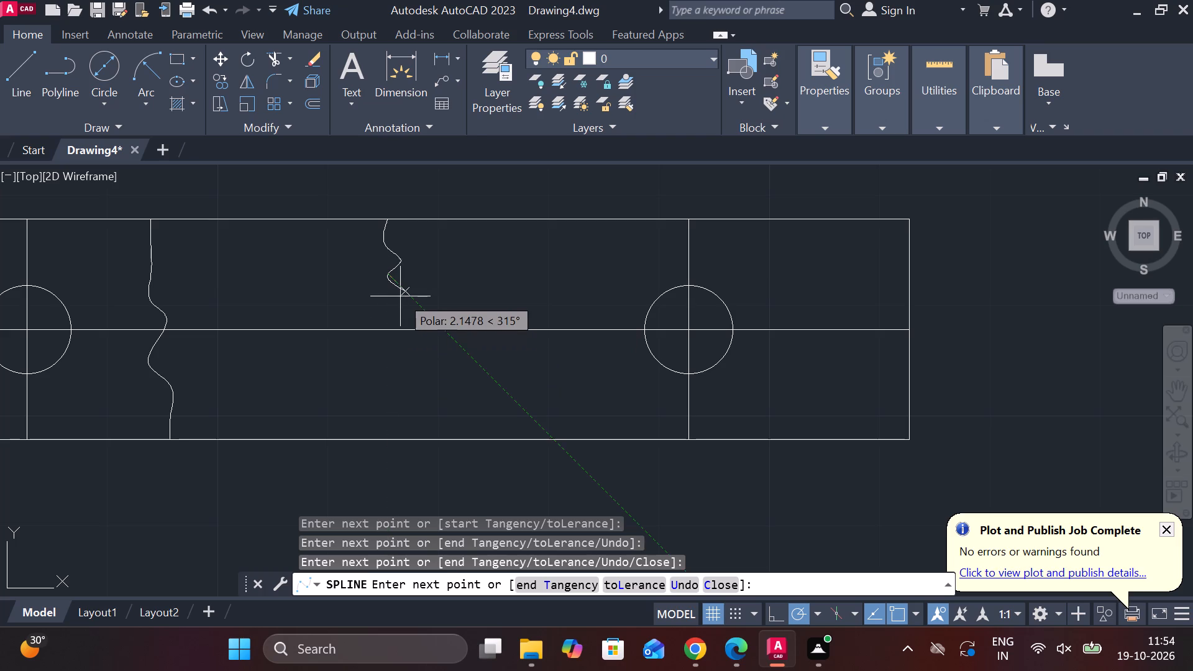
pyautogui.click(395, 301)
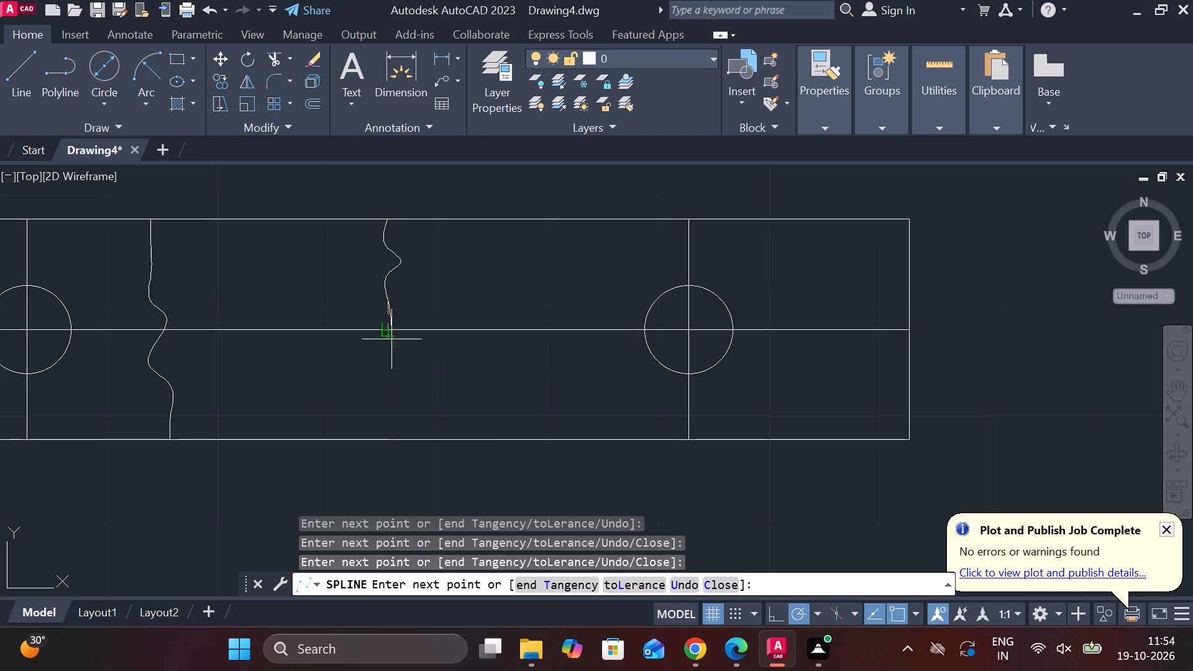
pyautogui.click(391, 339)
pyautogui.click(406, 348)
pyautogui.moveTo(403, 374); pyautogui.dragTo(403, 384)
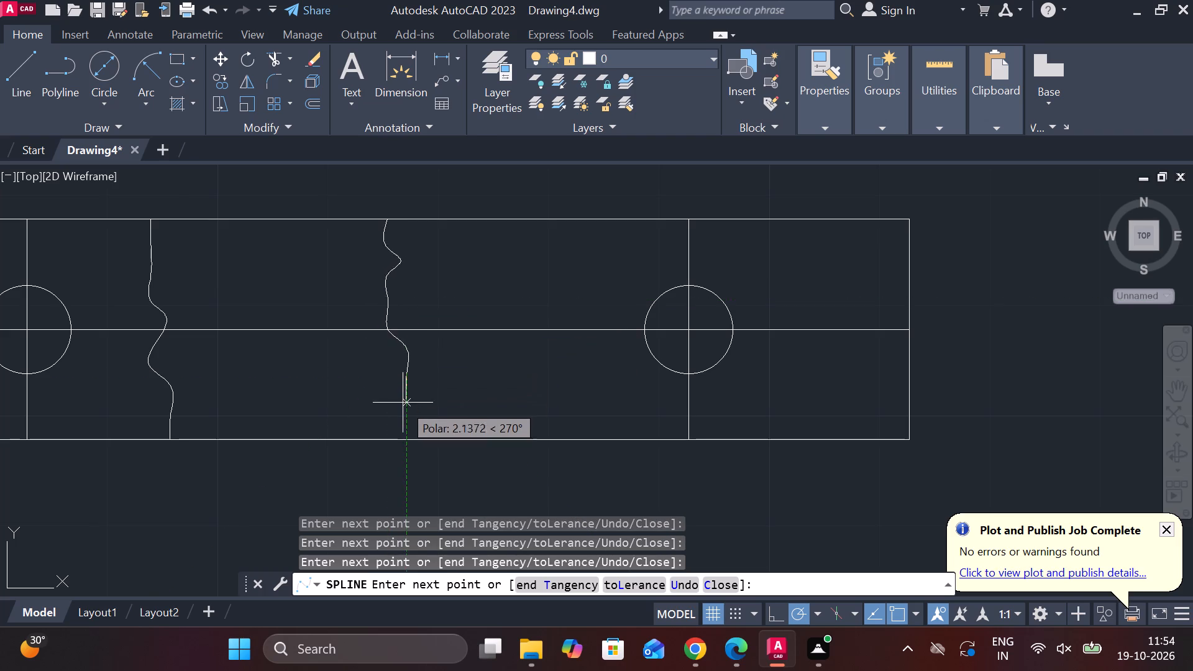
pyautogui.click(403, 412)
pyautogui.click(414, 421)
pyautogui.click(421, 439)
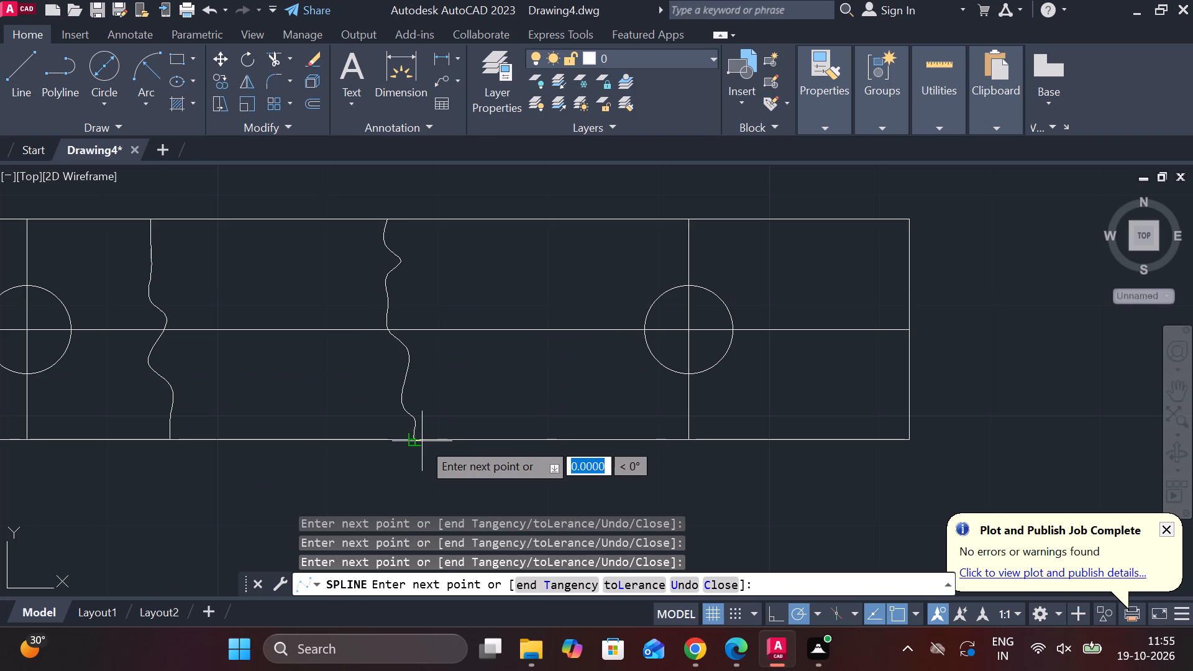
pyautogui.click(422, 441)
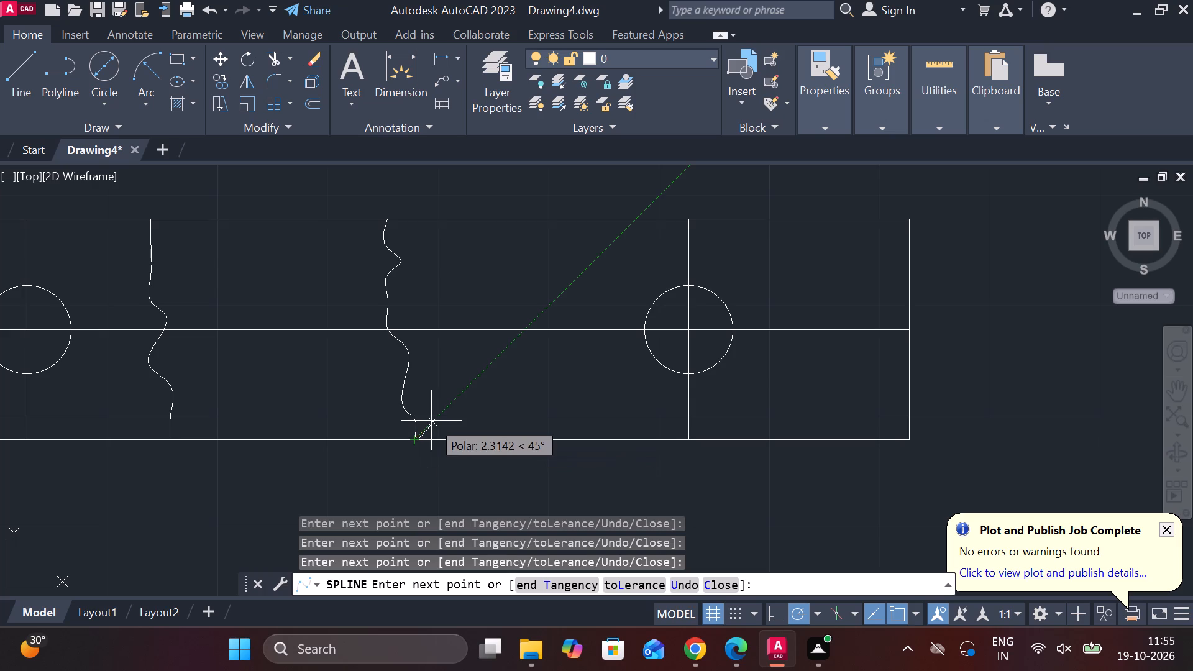
pyautogui.press('Return')
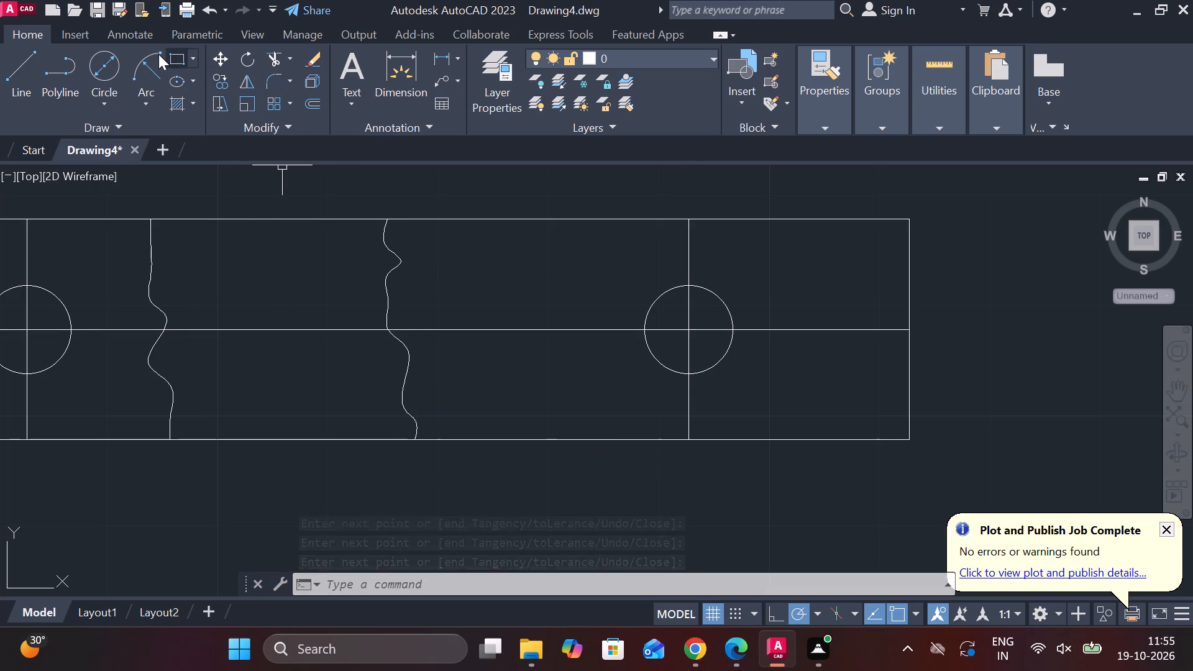
# Draw a vertical line 20 long from the bar's top edge to its bottom edge, between the two wavy splines.
pyautogui.click(1, 65)
pyautogui.click(8, 69)
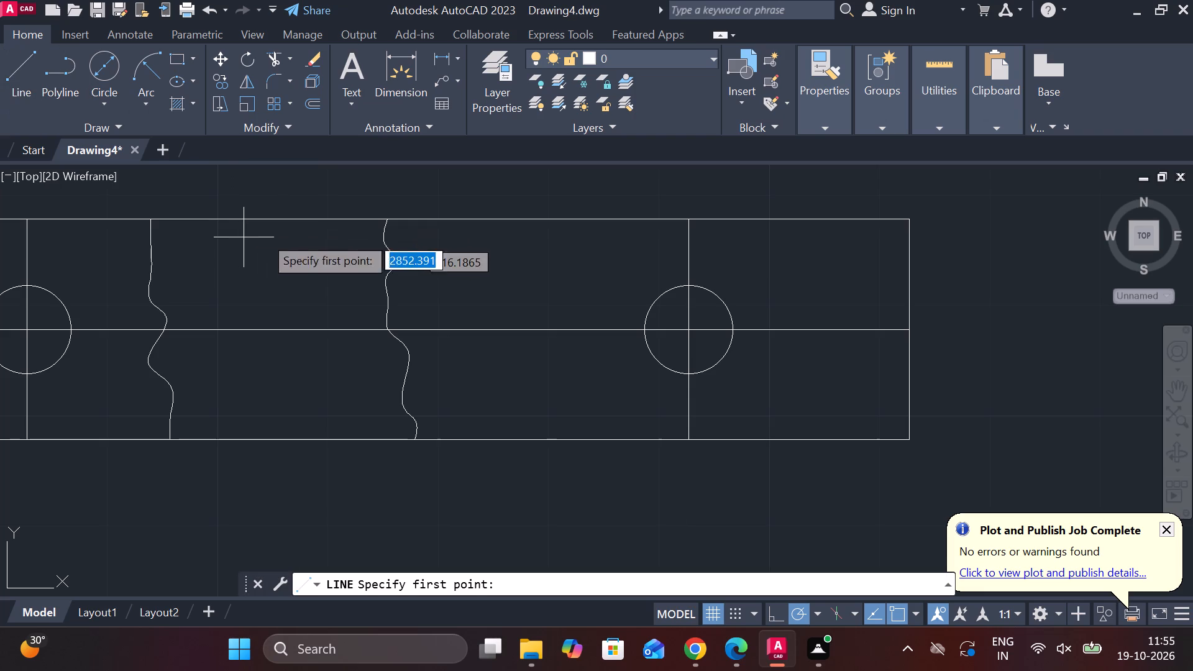
pyautogui.click(313, 217)
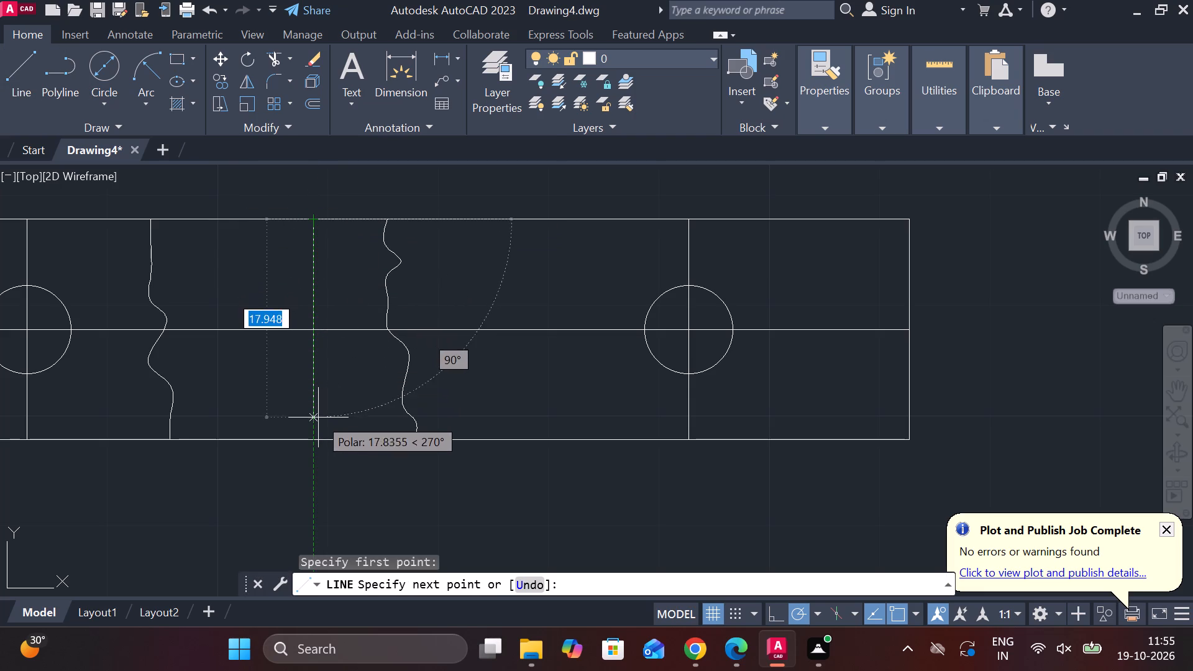
pyautogui.click(316, 442)
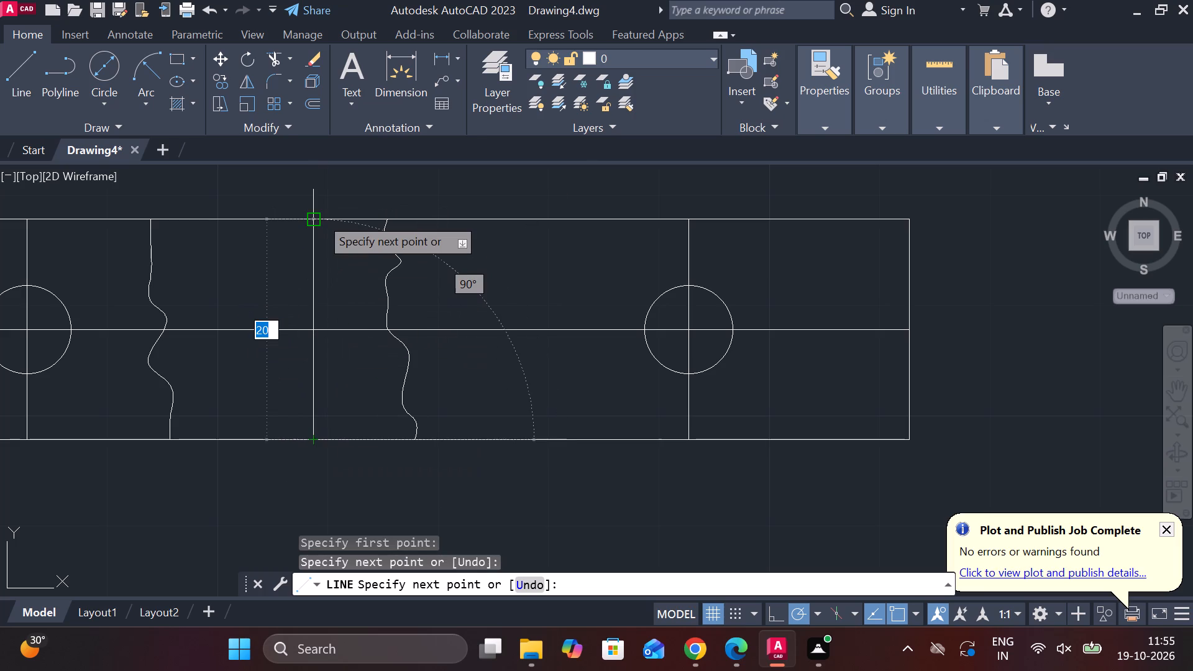
pyautogui.press('Escape')
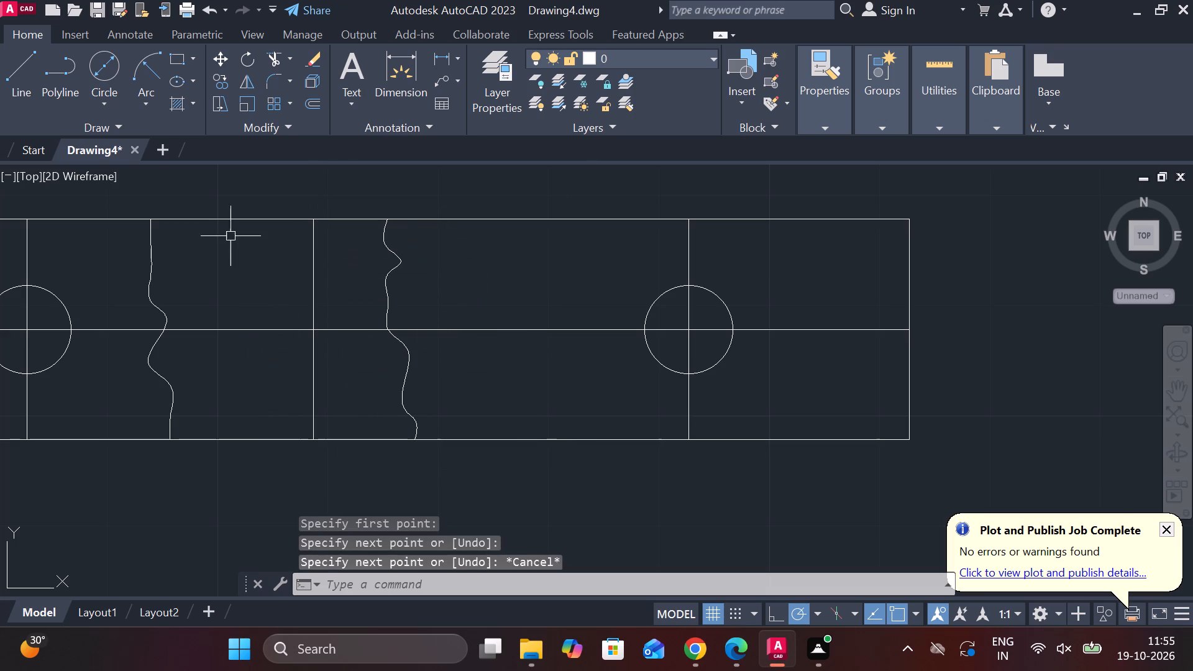
# Draw a line about 12 long down from the top edge between the first break line and the vertical line, continuing diagonally to the vertical line's bottom end.
pyautogui.click(14, 60)
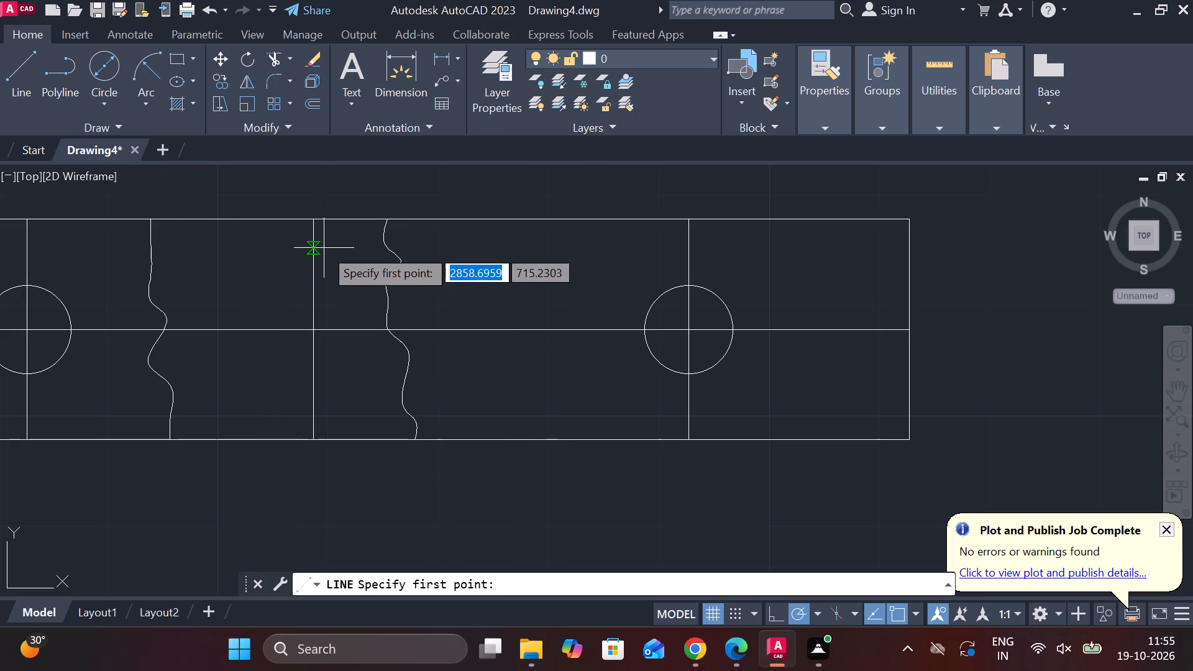
pyautogui.click(222, 217)
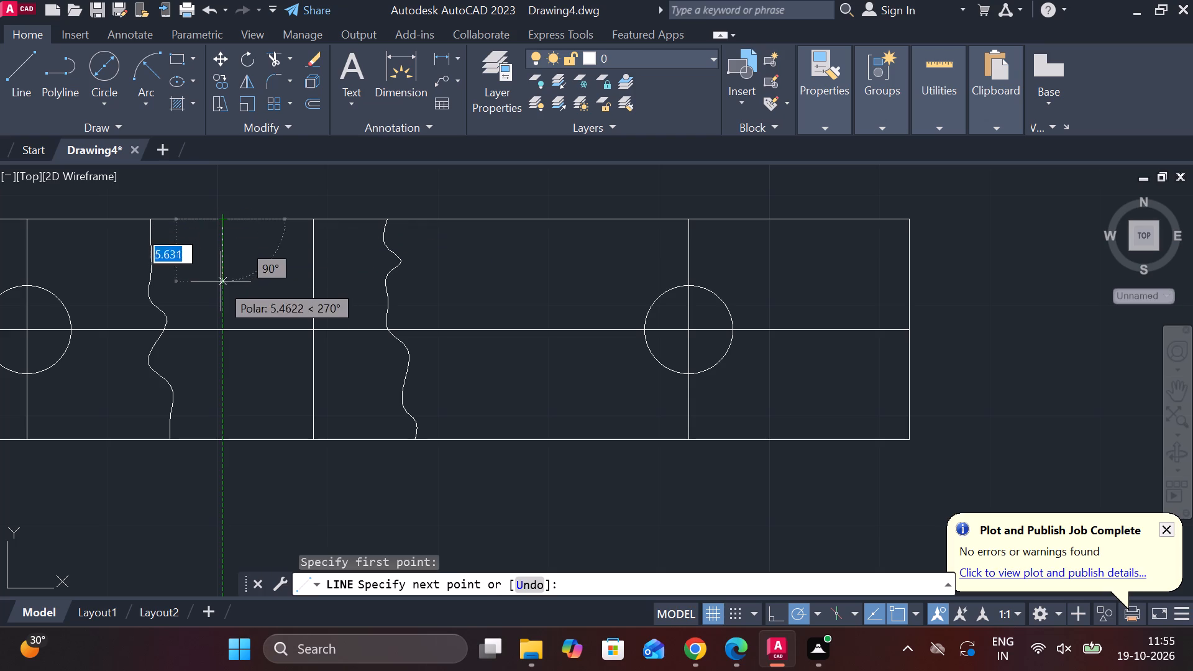
pyautogui.click(218, 356)
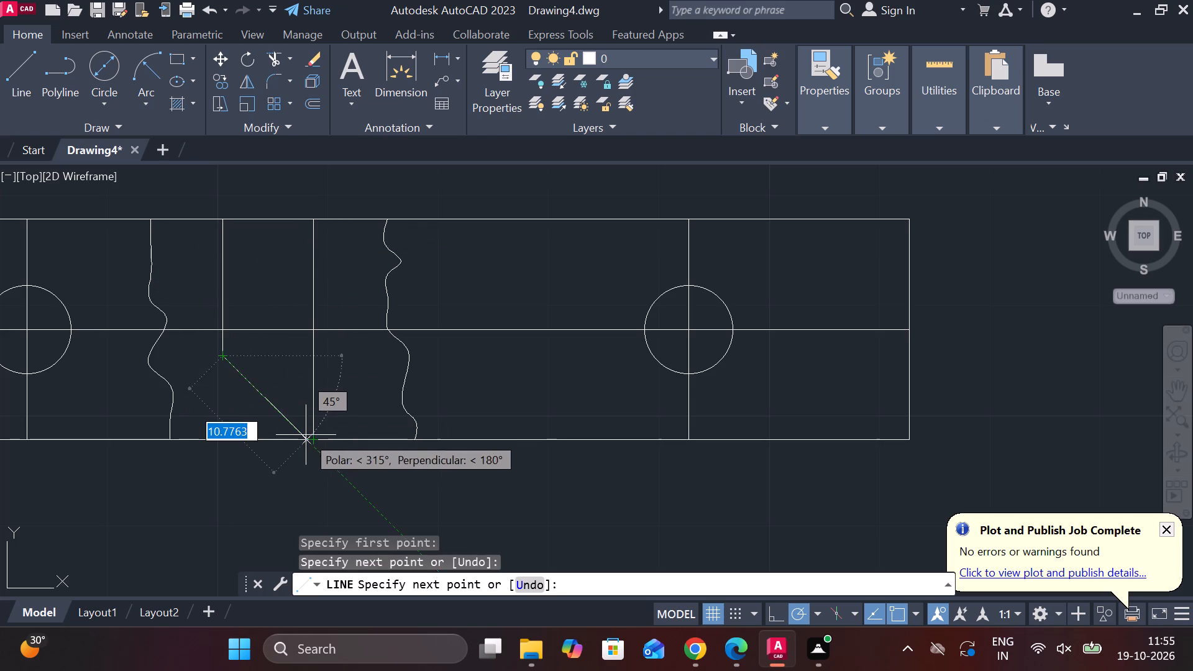
pyautogui.click(310, 437)
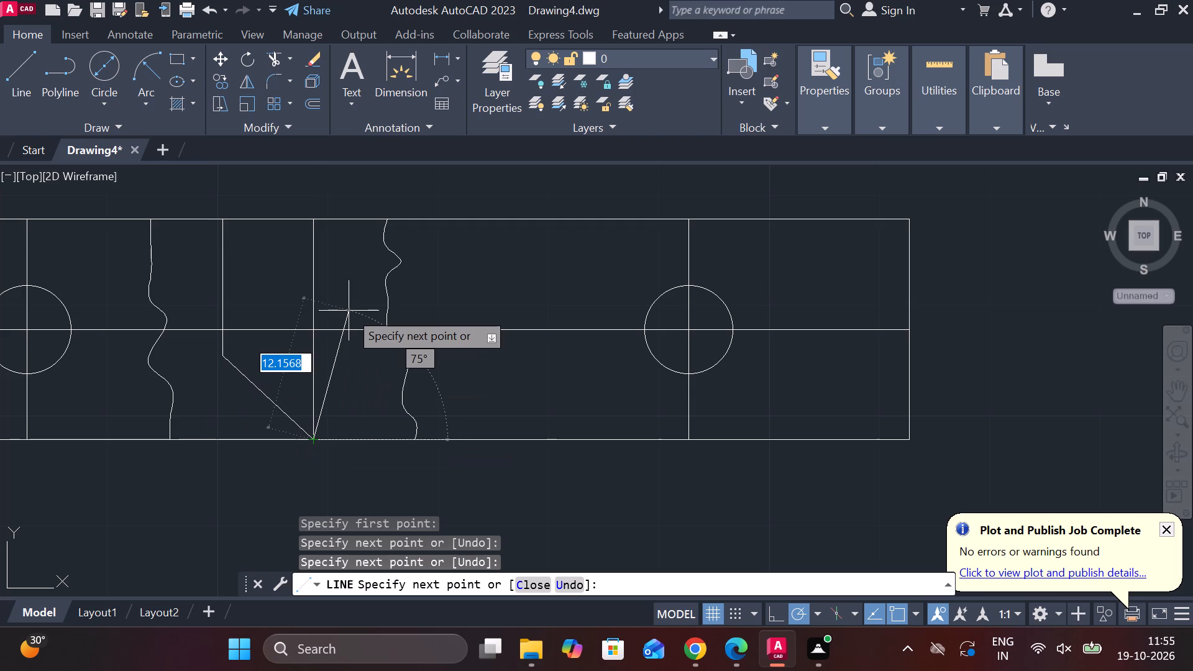
pyautogui.press('Escape')
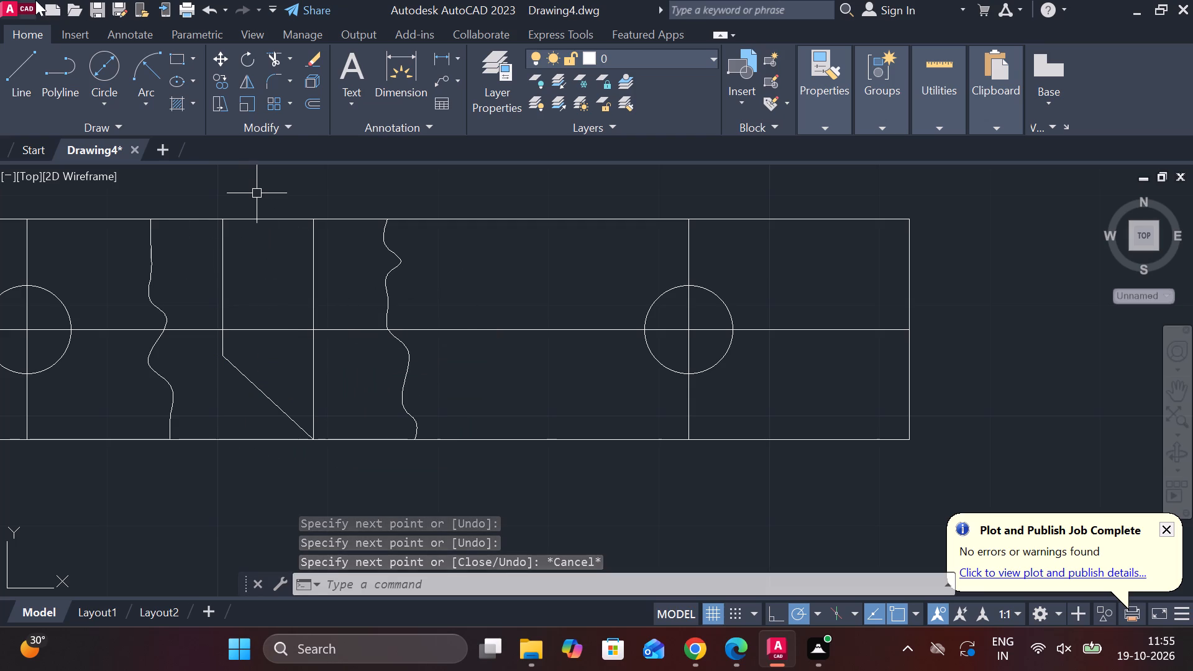
# Trim away the top-edge pieces on both sides of the middle shape, and the bottom edge and horizontal centreline between the wavy break lines.
pyautogui.click(281, 60)
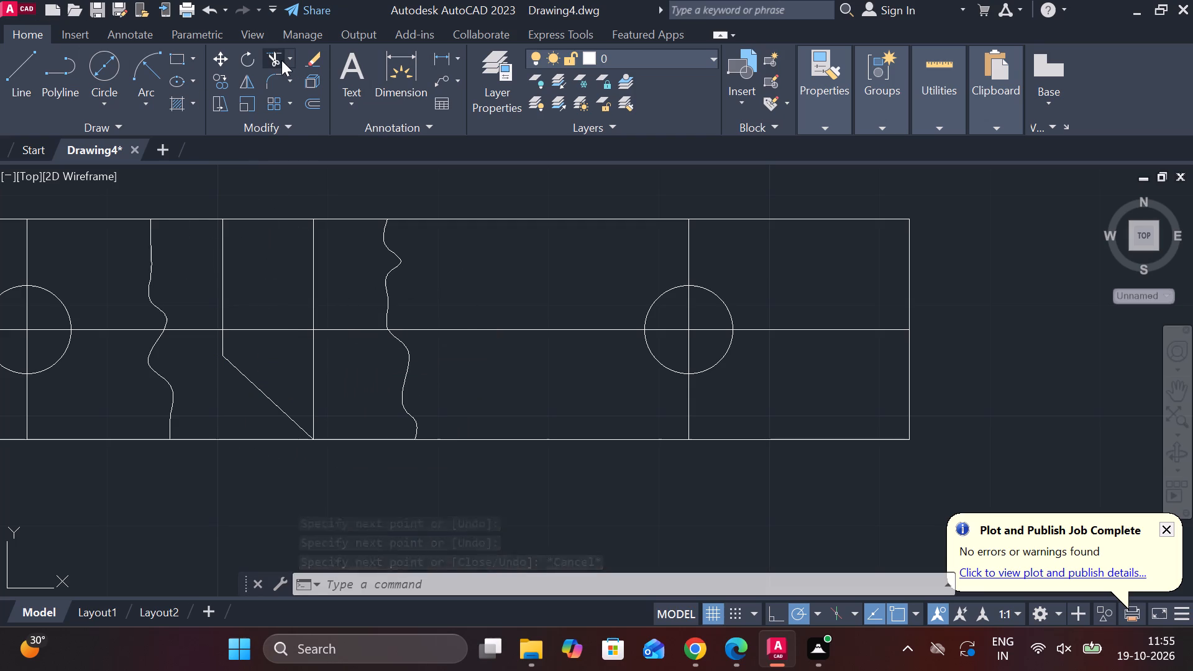
pyautogui.click(194, 216)
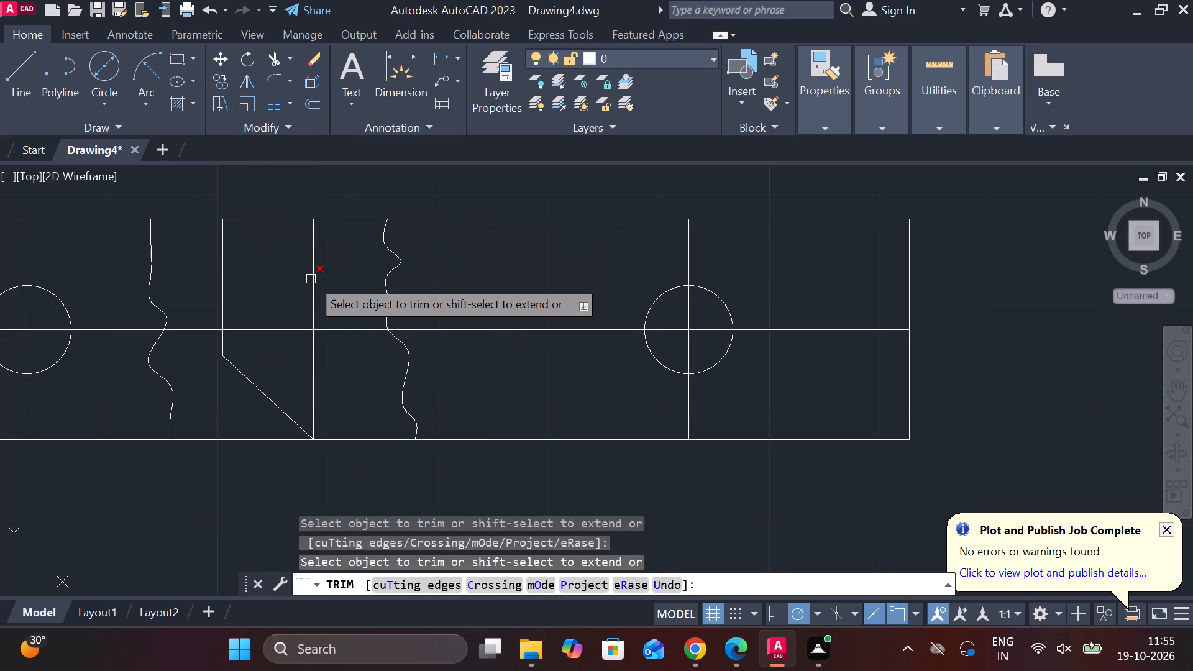
pyautogui.click(352, 215)
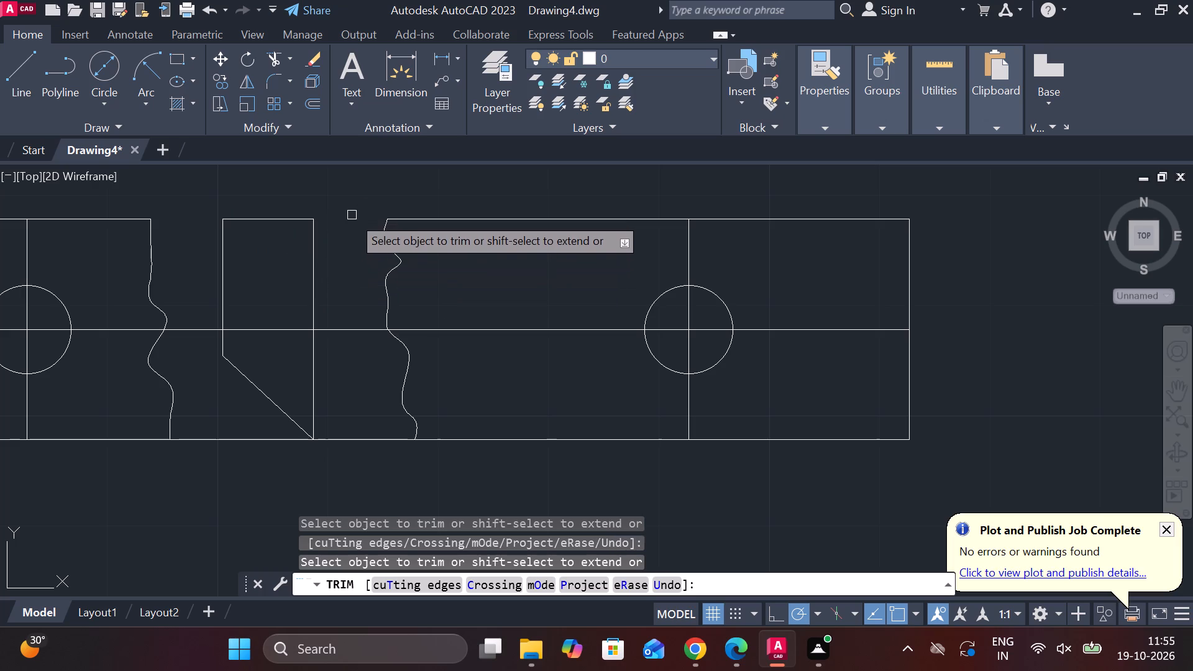
pyautogui.click(352, 436)
pyautogui.click(260, 439)
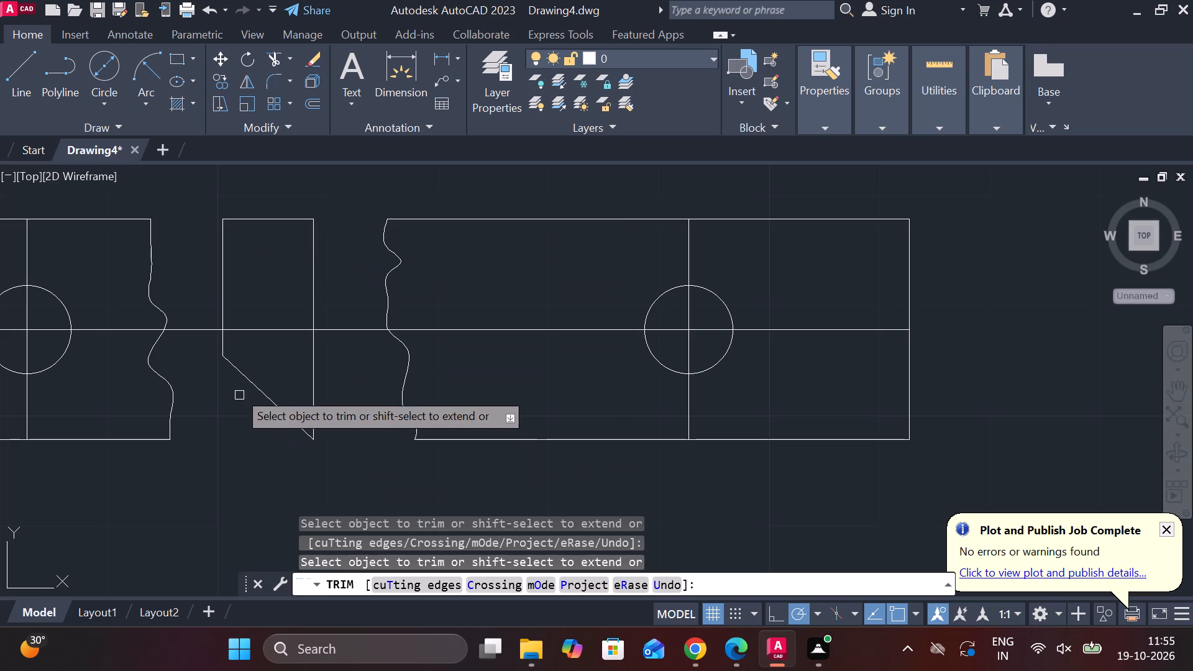
pyautogui.click(194, 326)
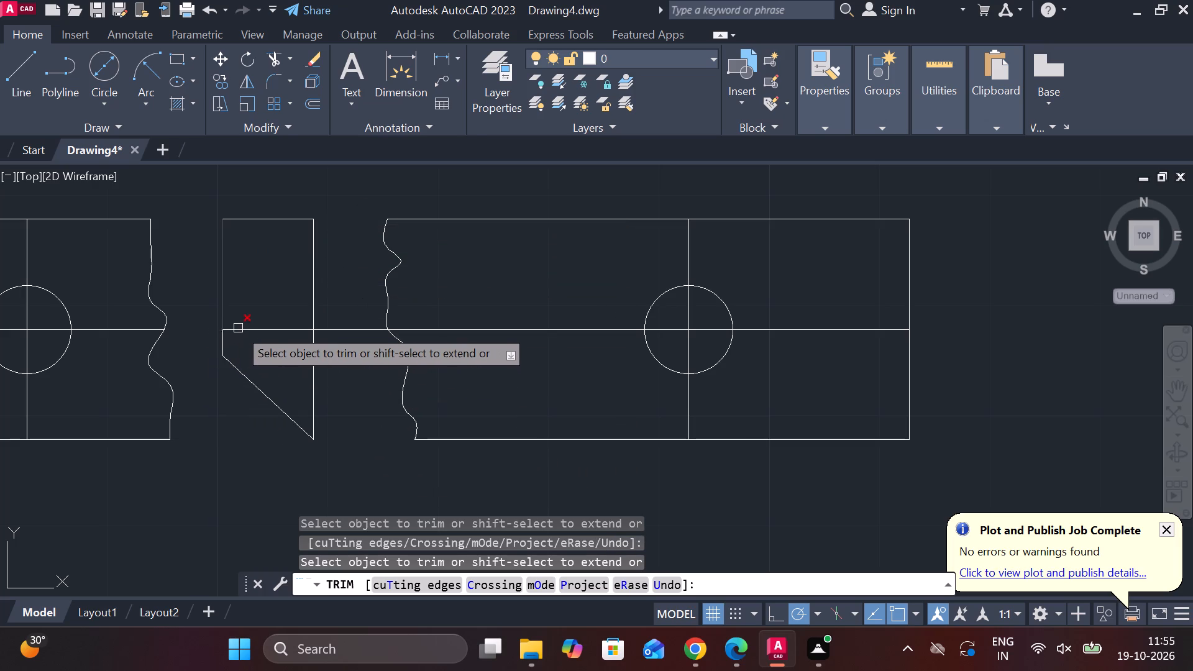
pyautogui.click(244, 328)
pyautogui.click(338, 329)
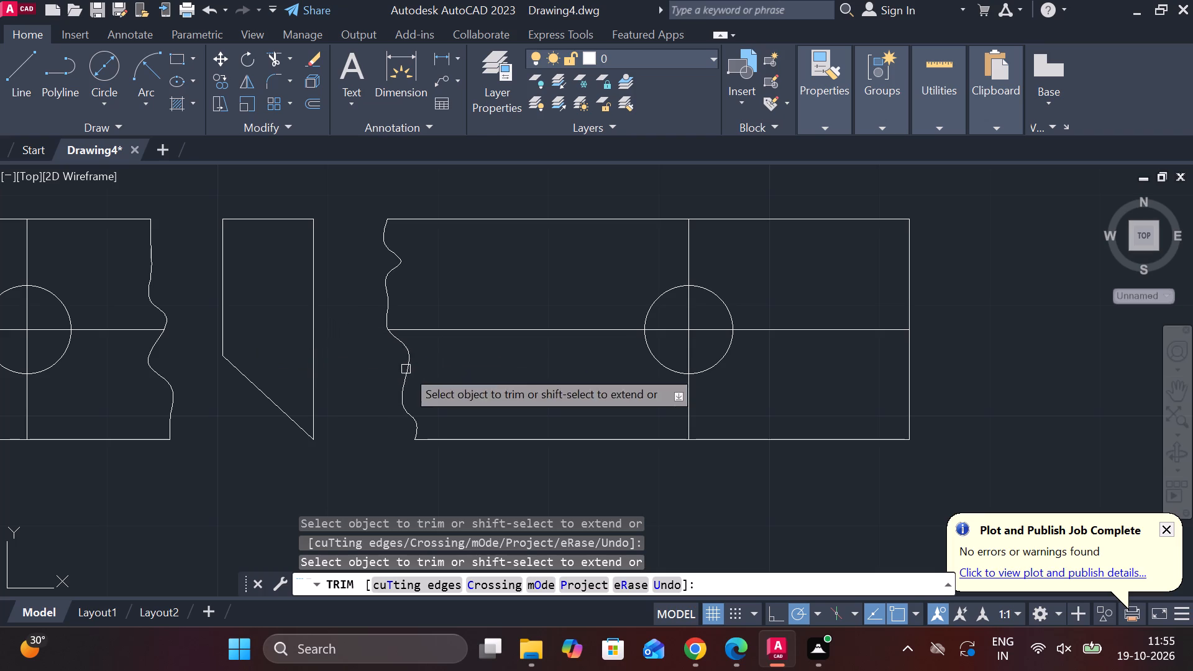
pyautogui.scroll(-2, 431, 375)
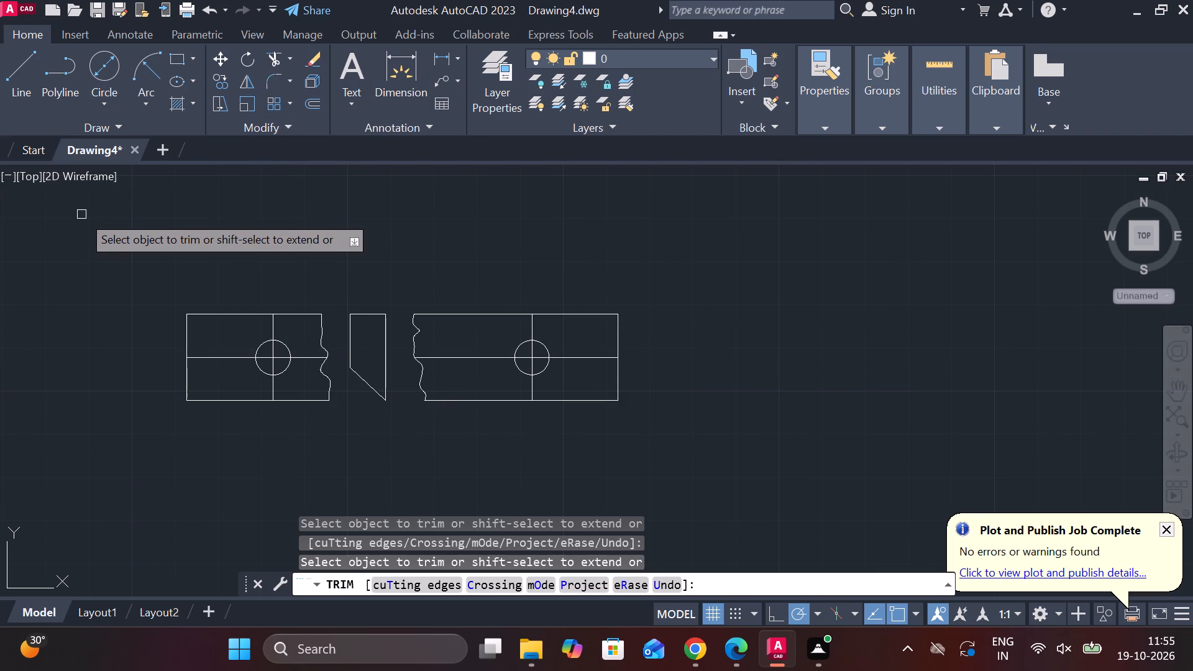
pyautogui.press('Escape')
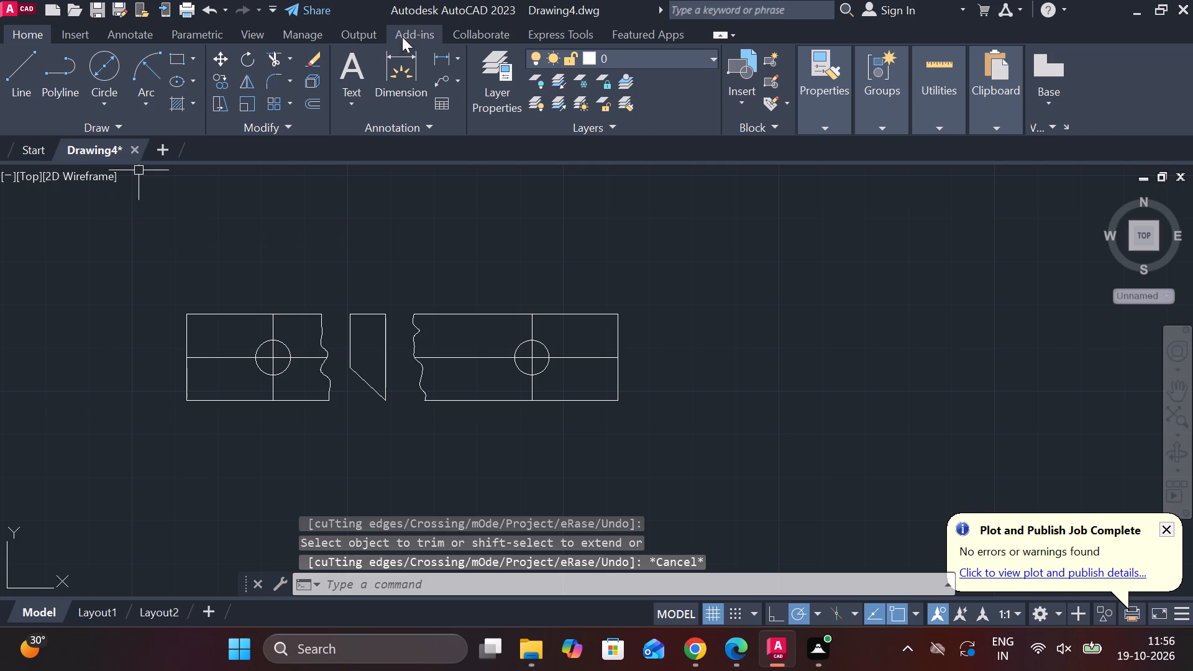
# Add a linear dimension above the bar from its top-left corner to the left hole's centre.
pyautogui.click(436, 60)
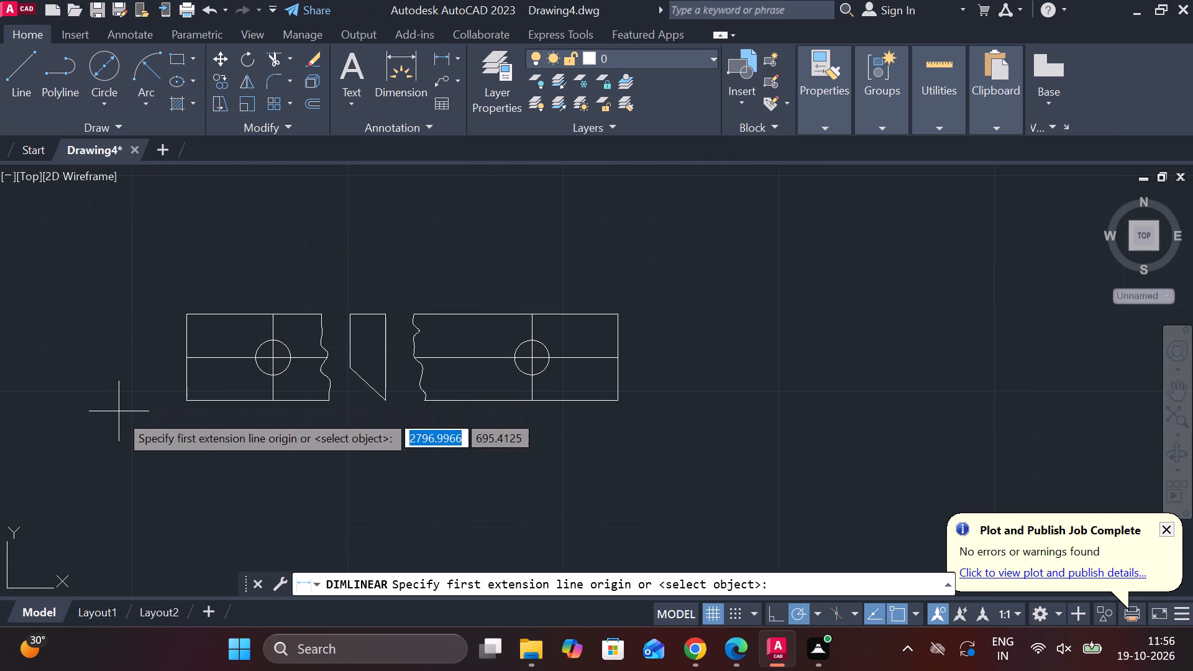
pyautogui.click(192, 314)
pyautogui.click(279, 358)
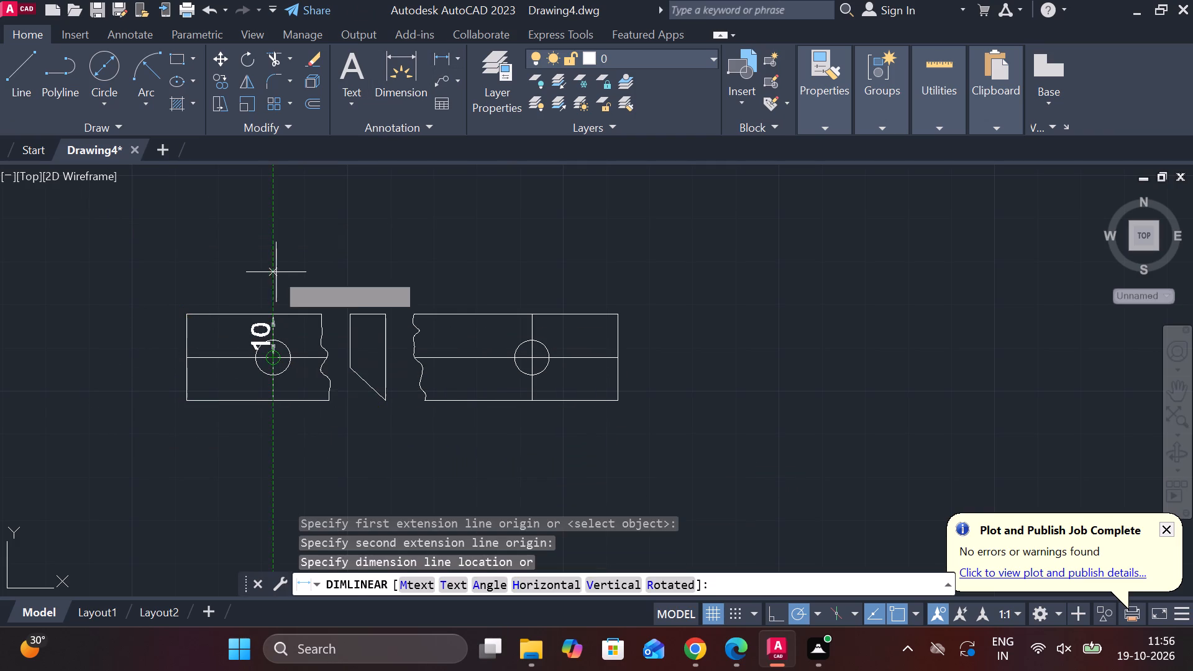
pyautogui.click(240, 280)
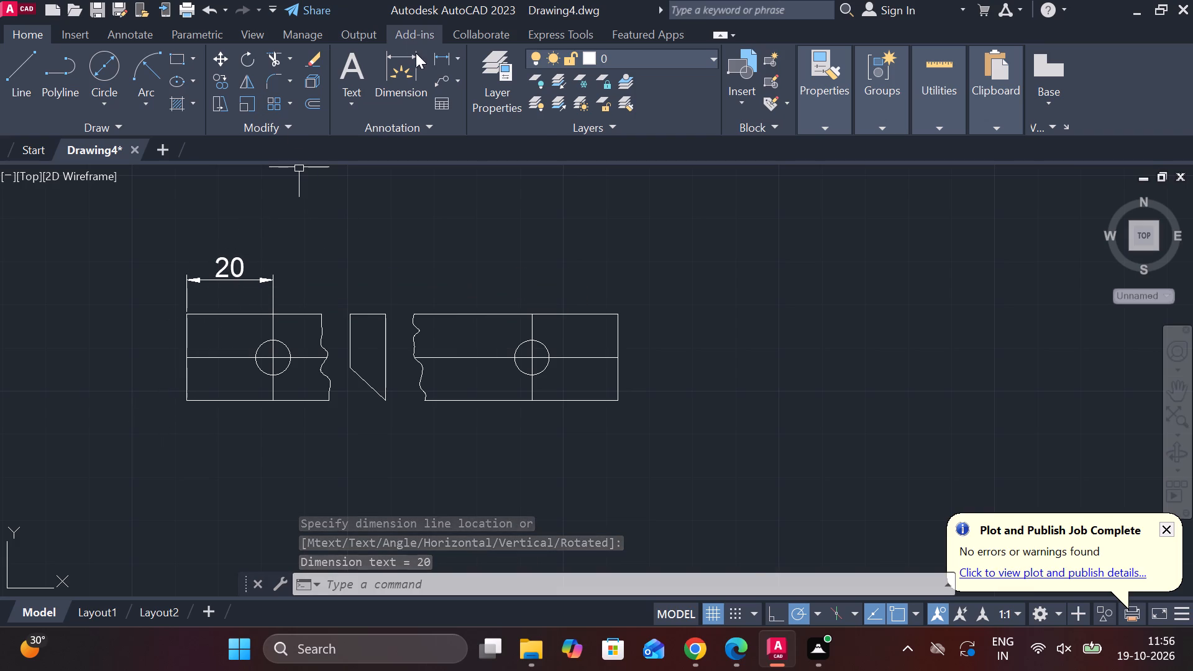
# Add a horizontal linear dimension between the two holes' vertical centrelines, in line with the existing dimension above the bar.
pyautogui.click(435, 62)
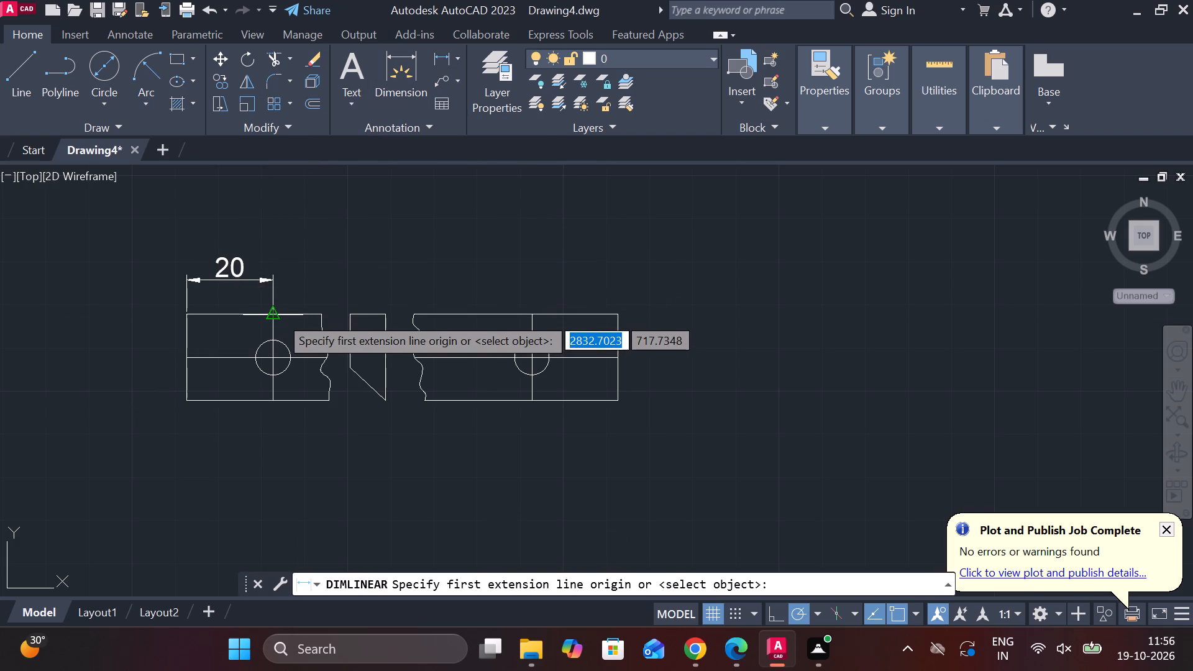
pyautogui.click(277, 316)
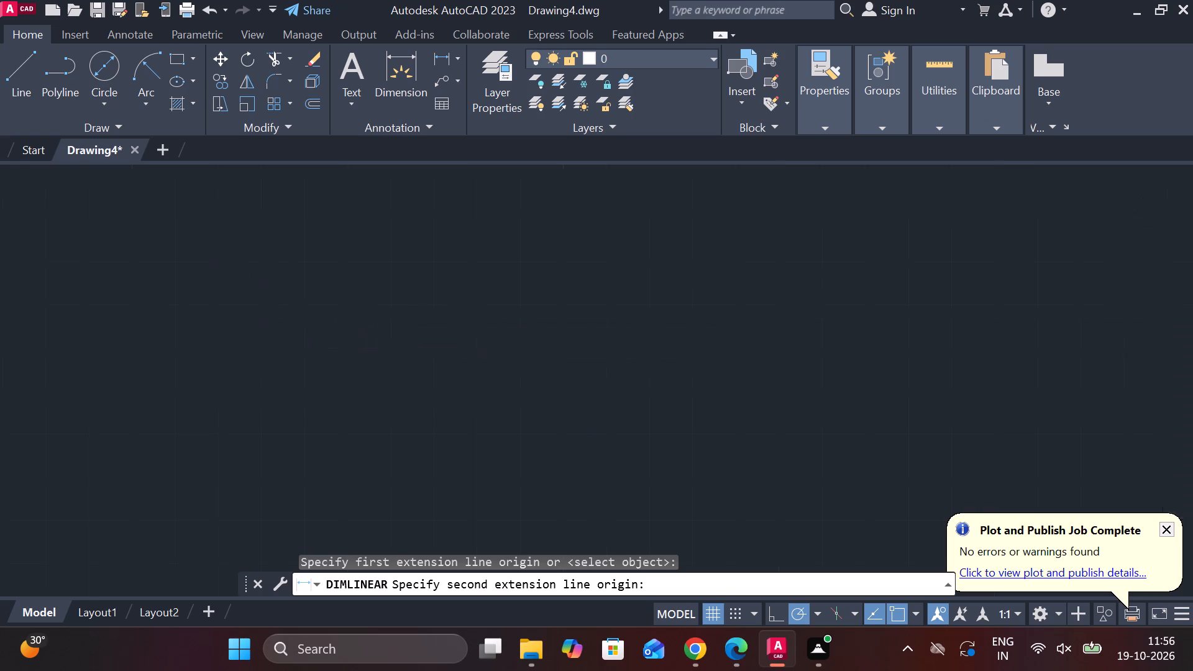
pyautogui.click(535, 317)
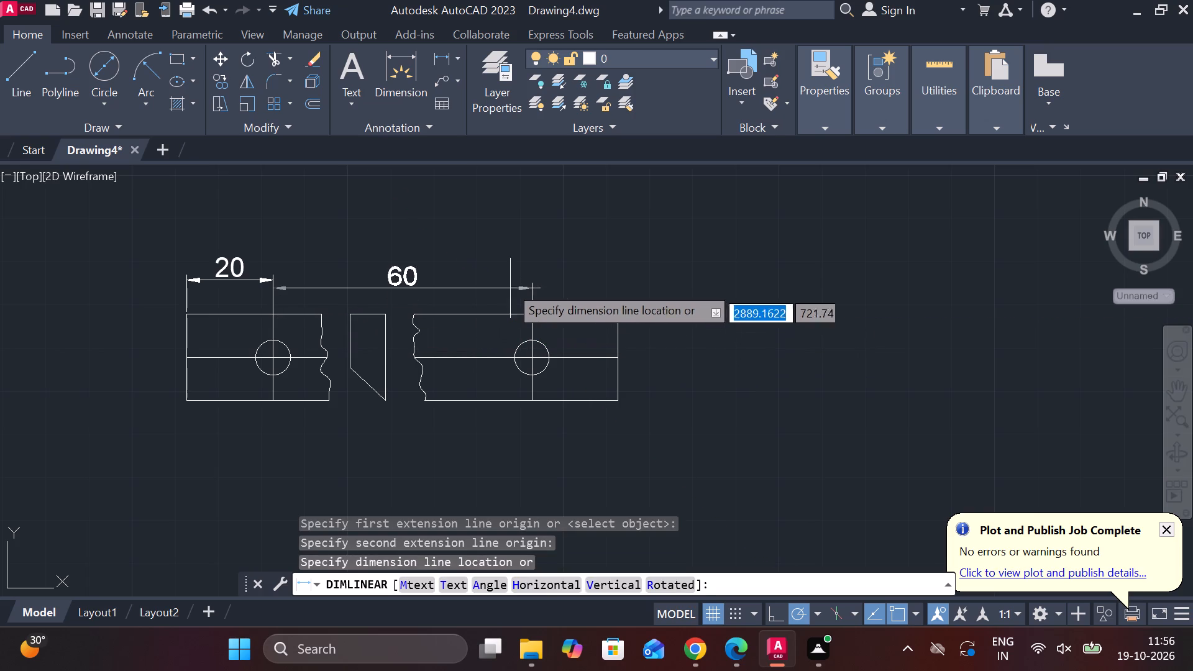
pyautogui.click(506, 280)
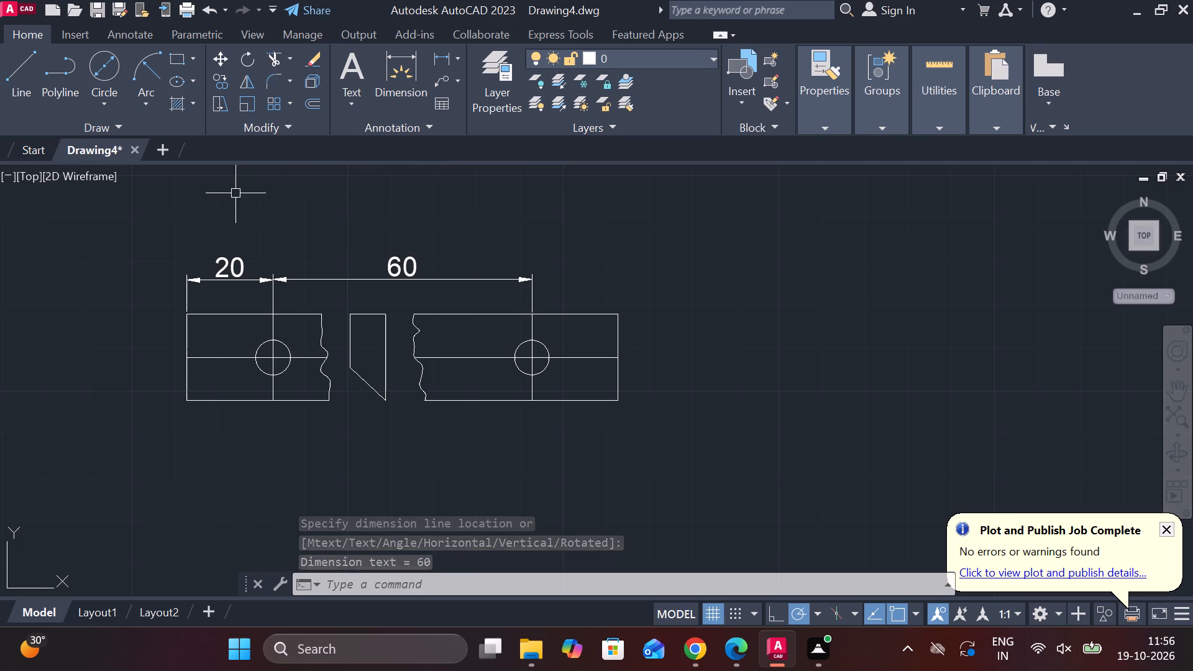
# Place a multileader with its arrowhead inside the bar's right piece and its landing above the top edge, discarding its text.
pyautogui.click(435, 75)
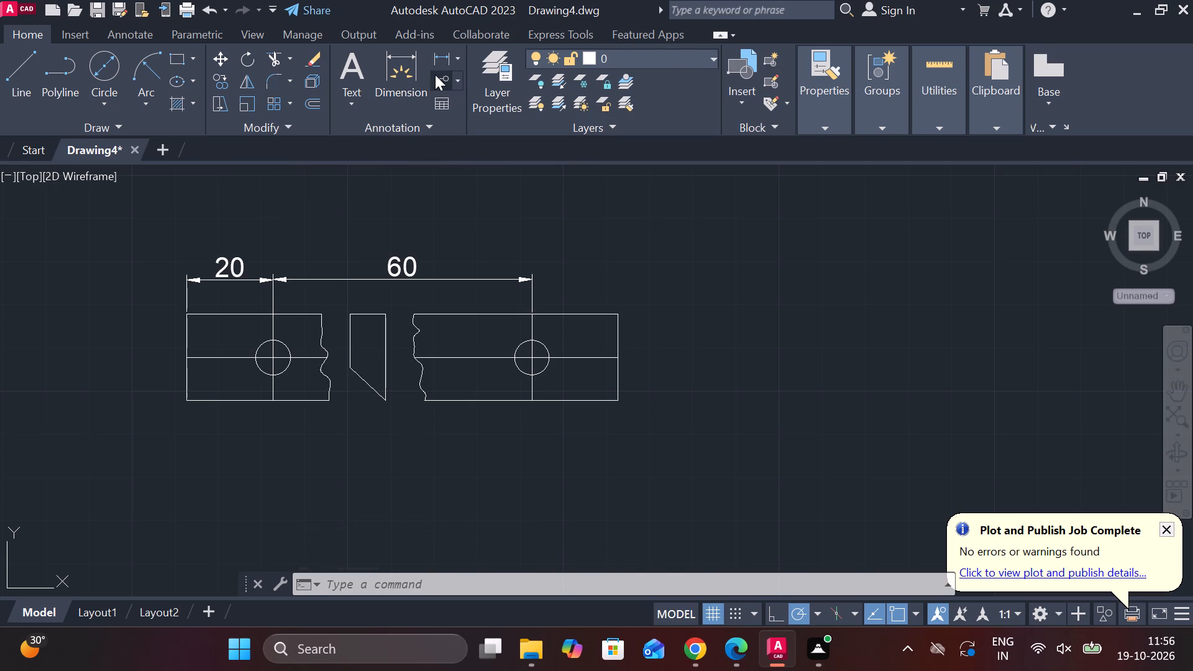
pyautogui.click(477, 335)
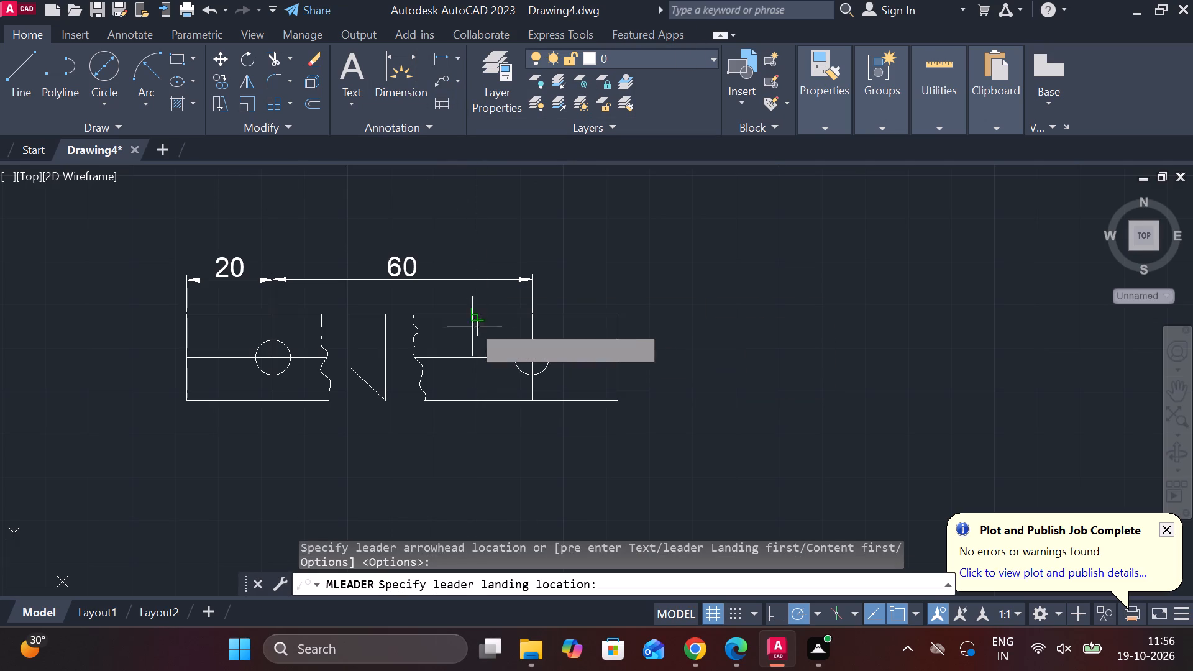
pyautogui.click(424, 301)
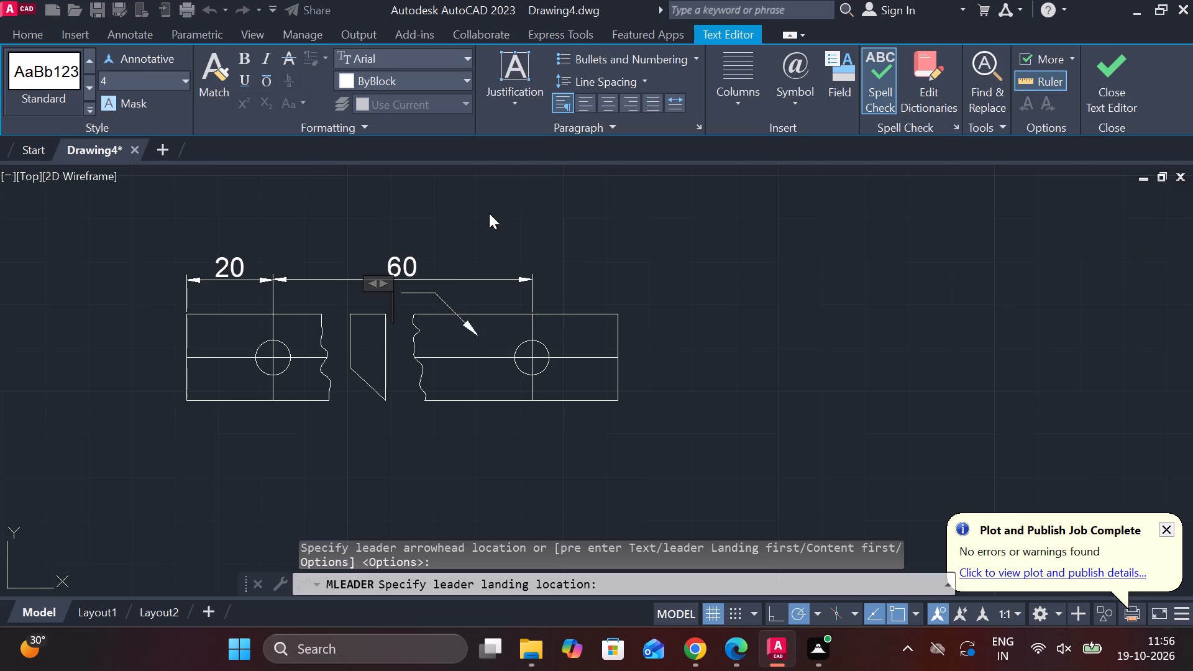
pyautogui.press('s')
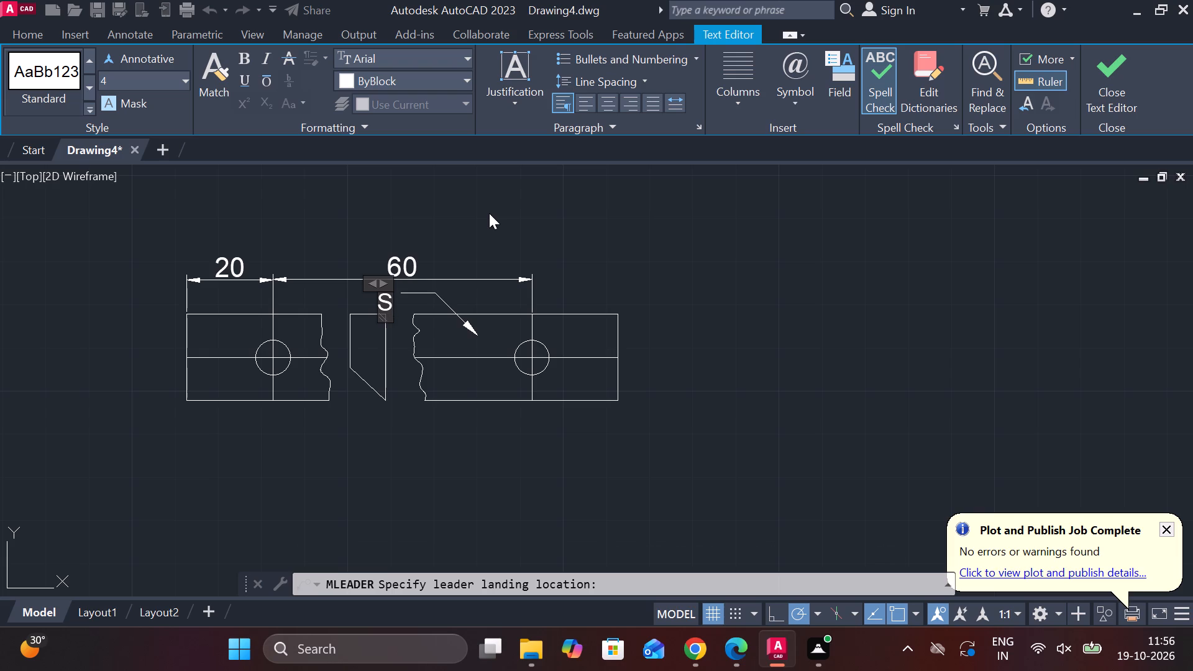
pyautogui.press('Escape')
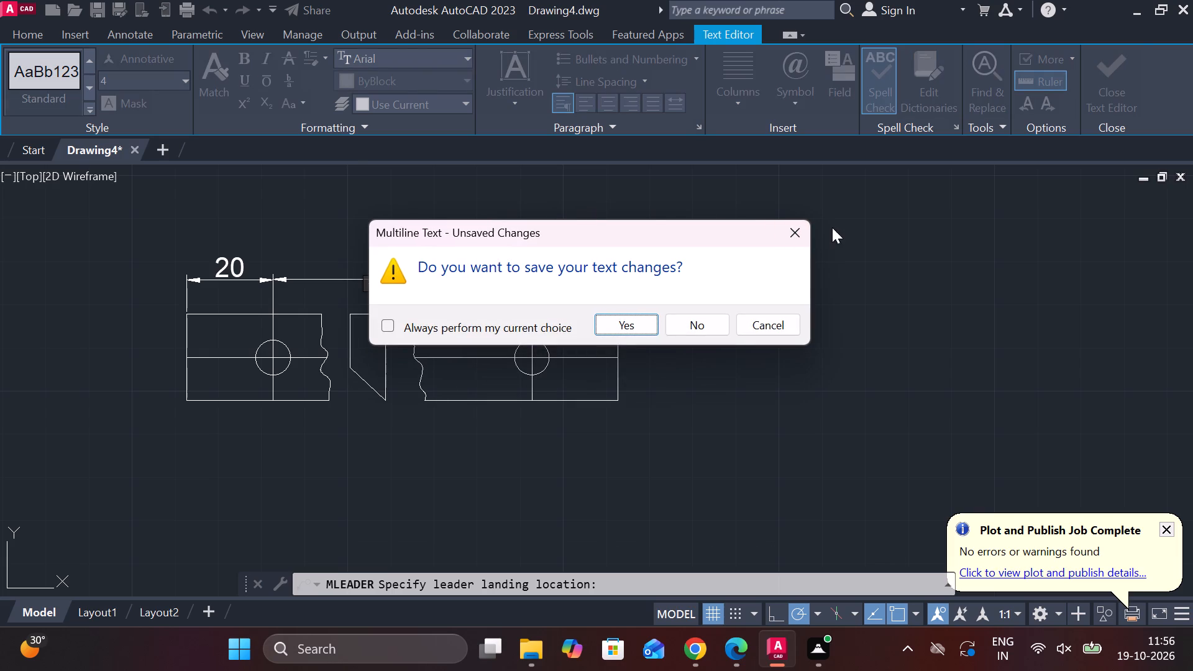
pyautogui.click(700, 326)
# Move the multileader's landing straight down, closer to the bar's top edge, and deselect it.
pyautogui.scroll(2, 423, 303)
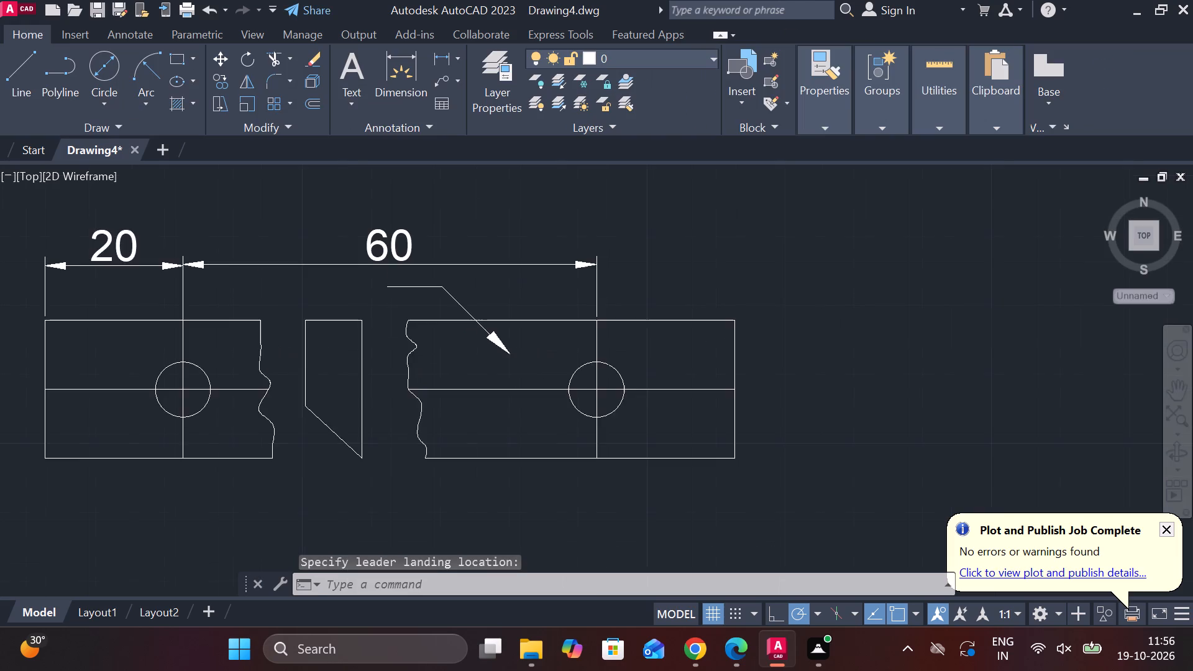
pyautogui.doubleClick(393, 272)
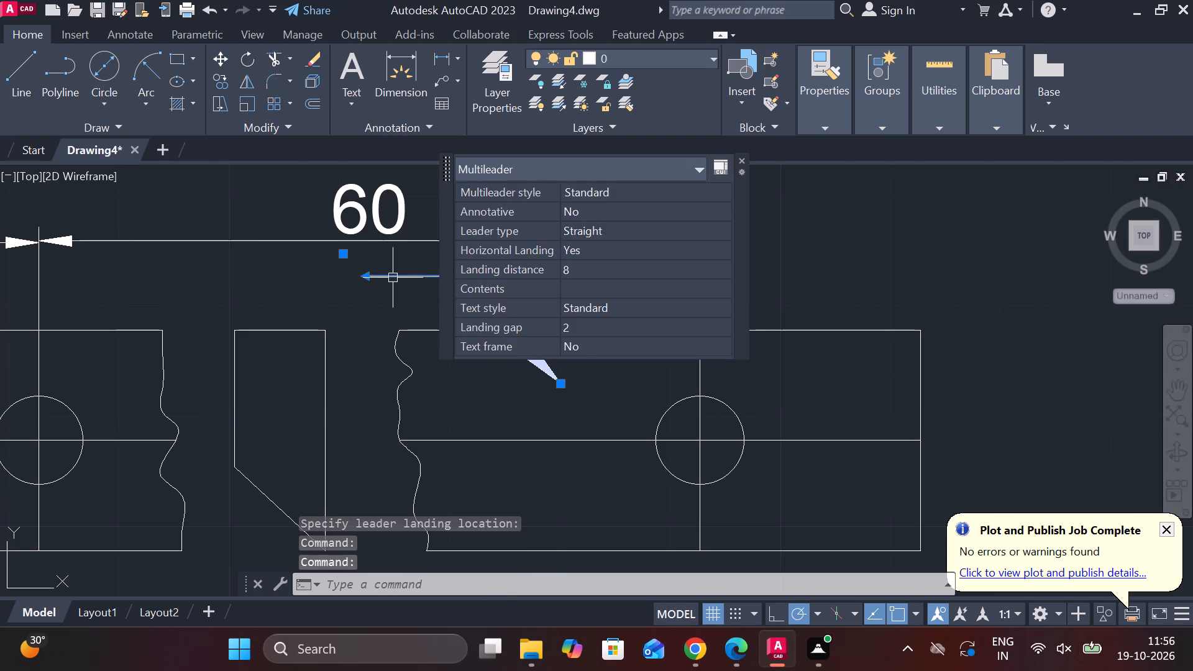
pyautogui.click(368, 280)
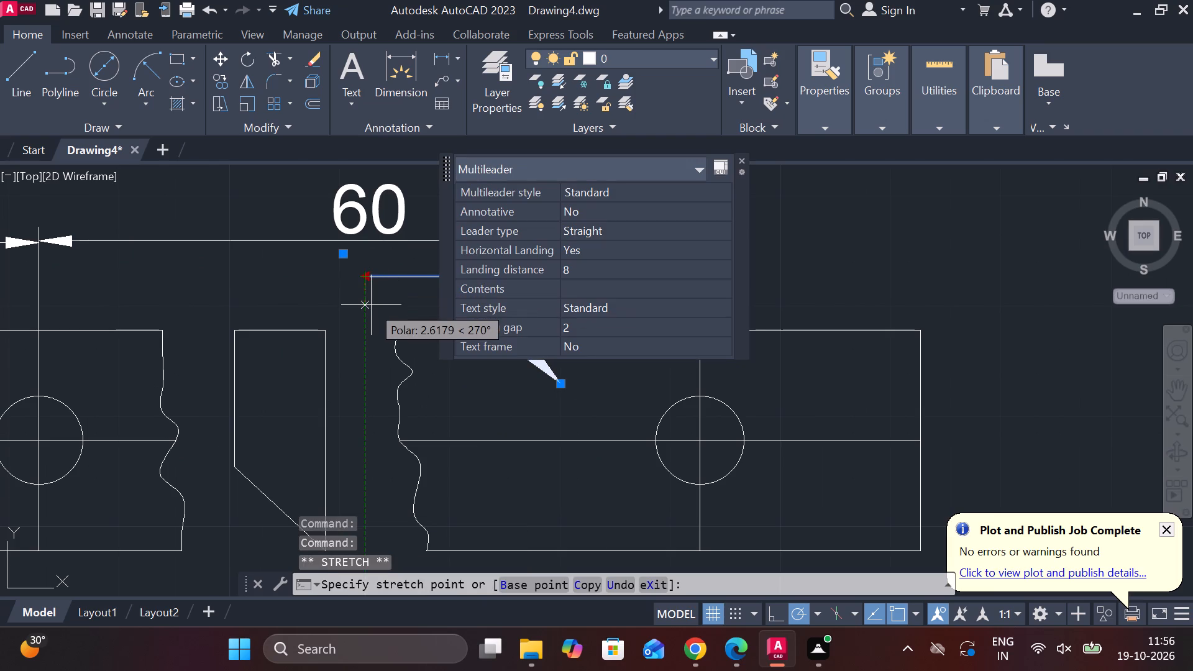
pyautogui.click(371, 305)
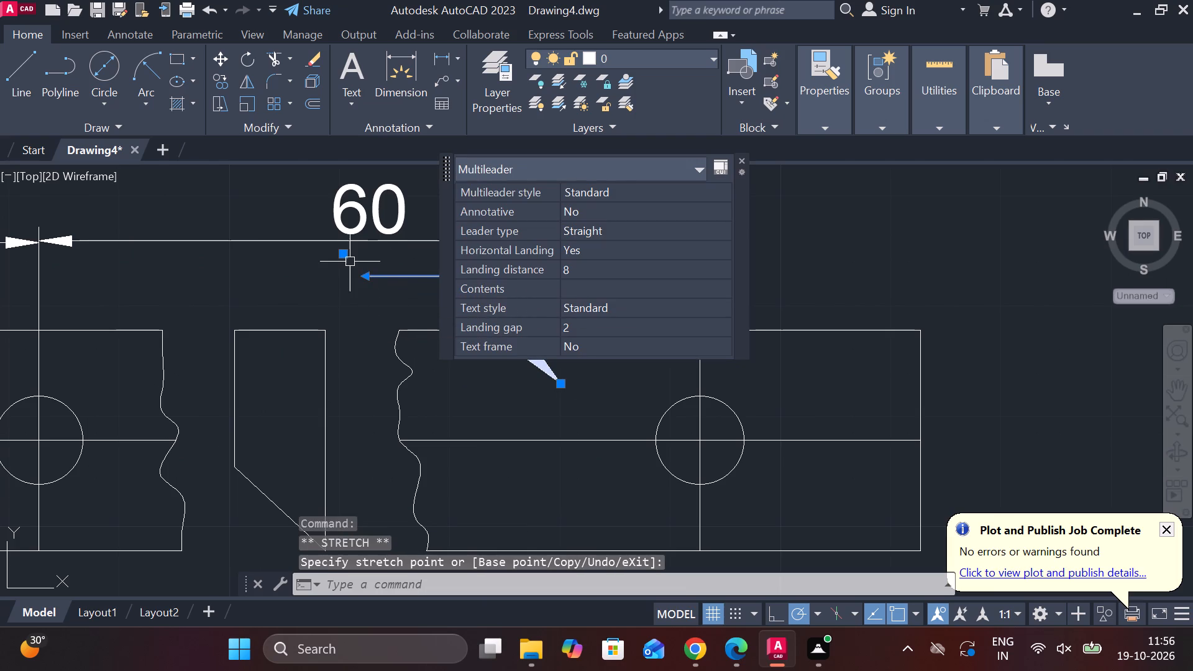
pyautogui.click(344, 253)
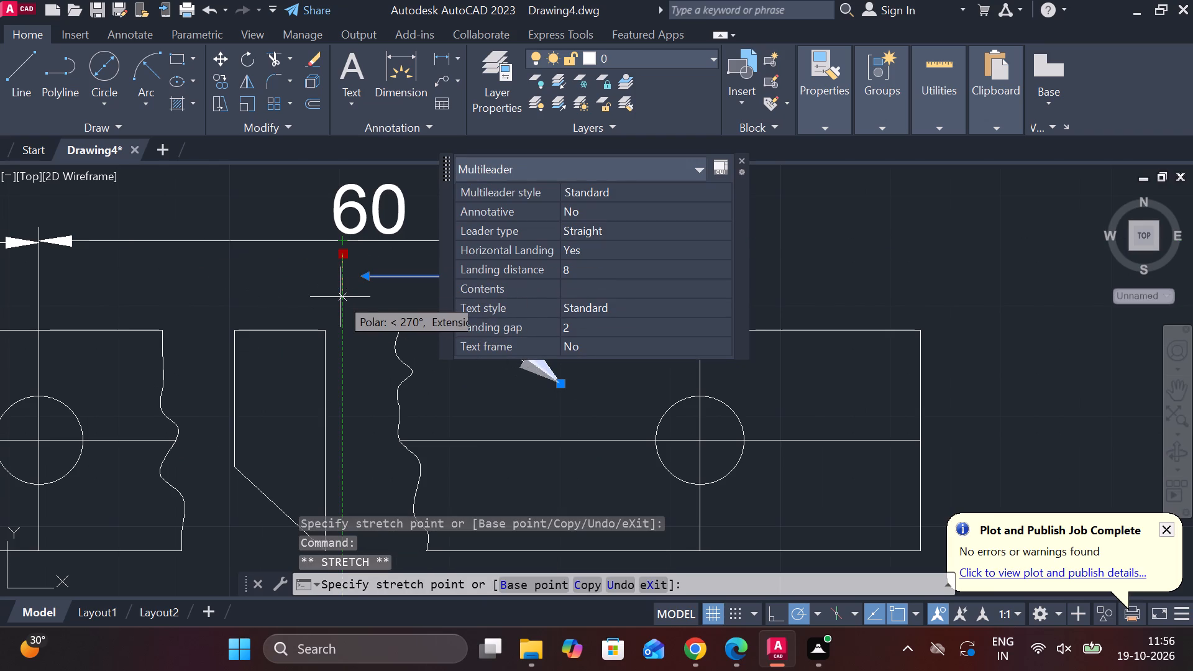
pyautogui.click(349, 299)
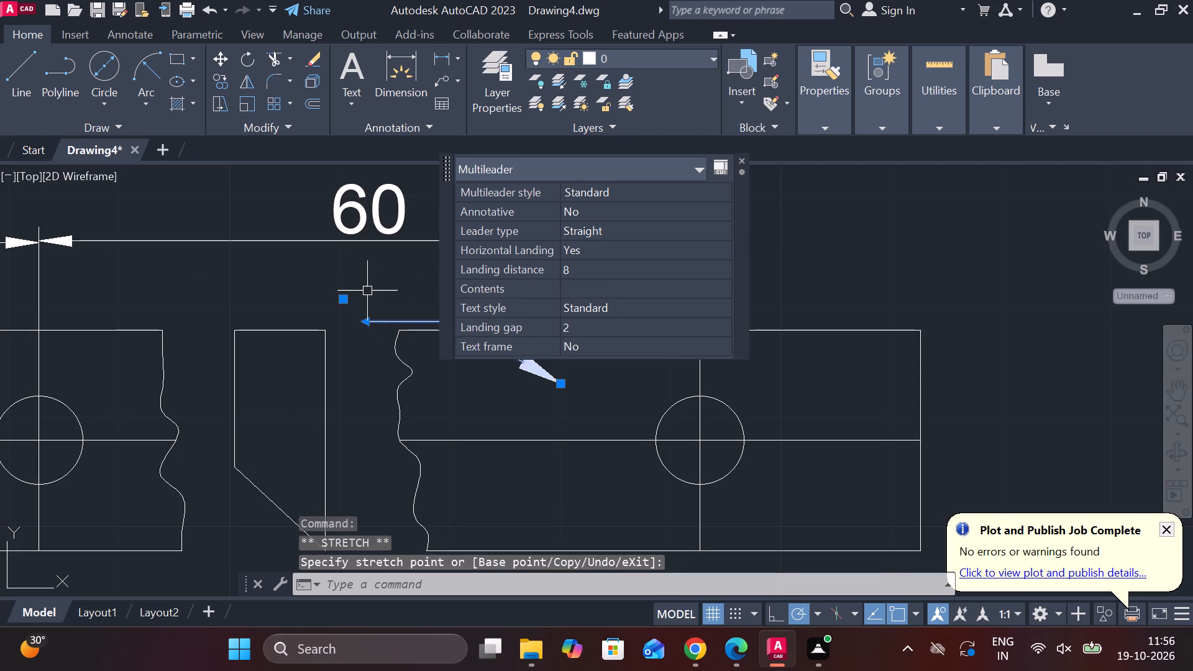
pyautogui.doubleClick(367, 291)
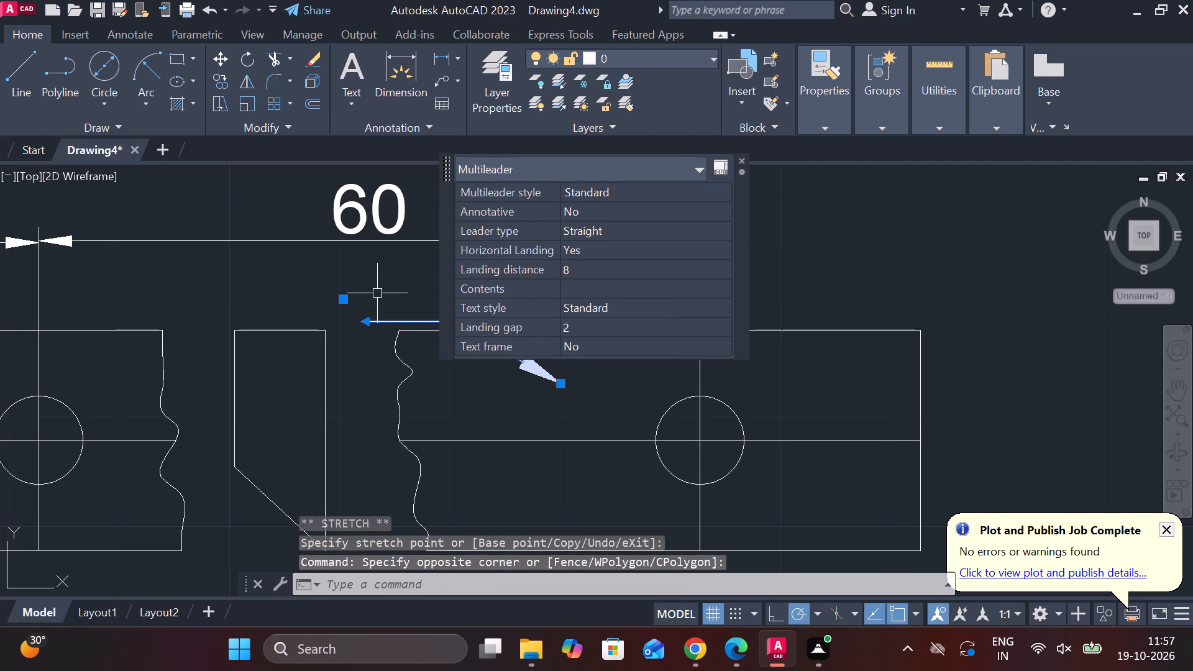
pyautogui.doubleClick(353, 306)
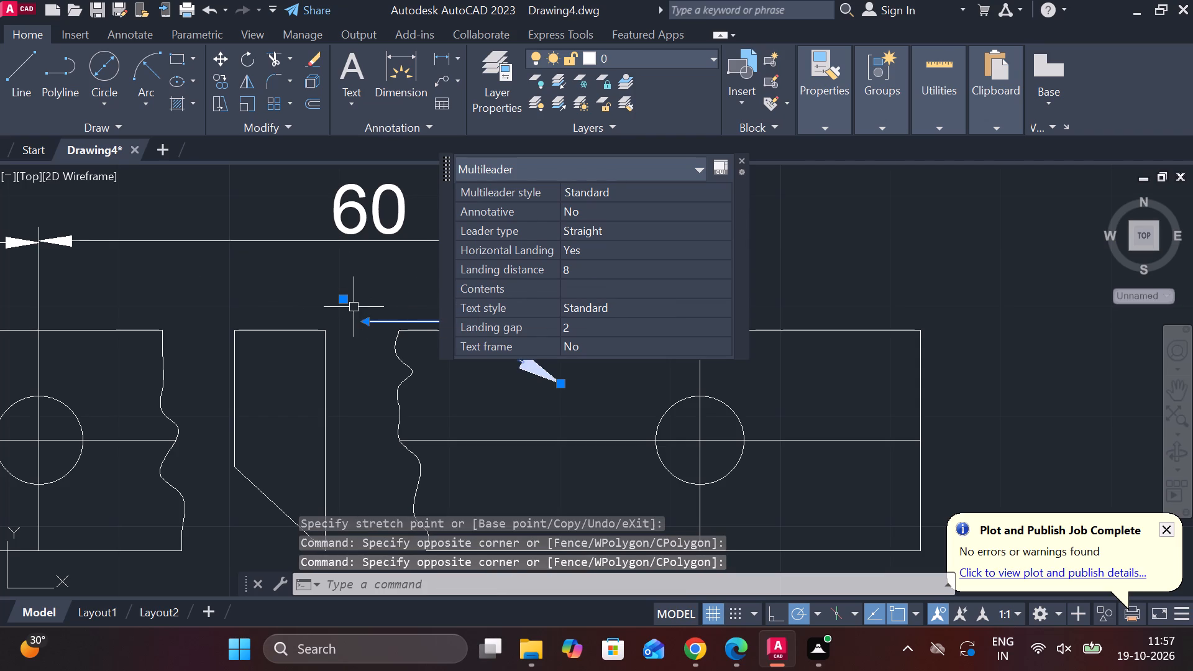
pyautogui.scroll(-1, 401, 293)
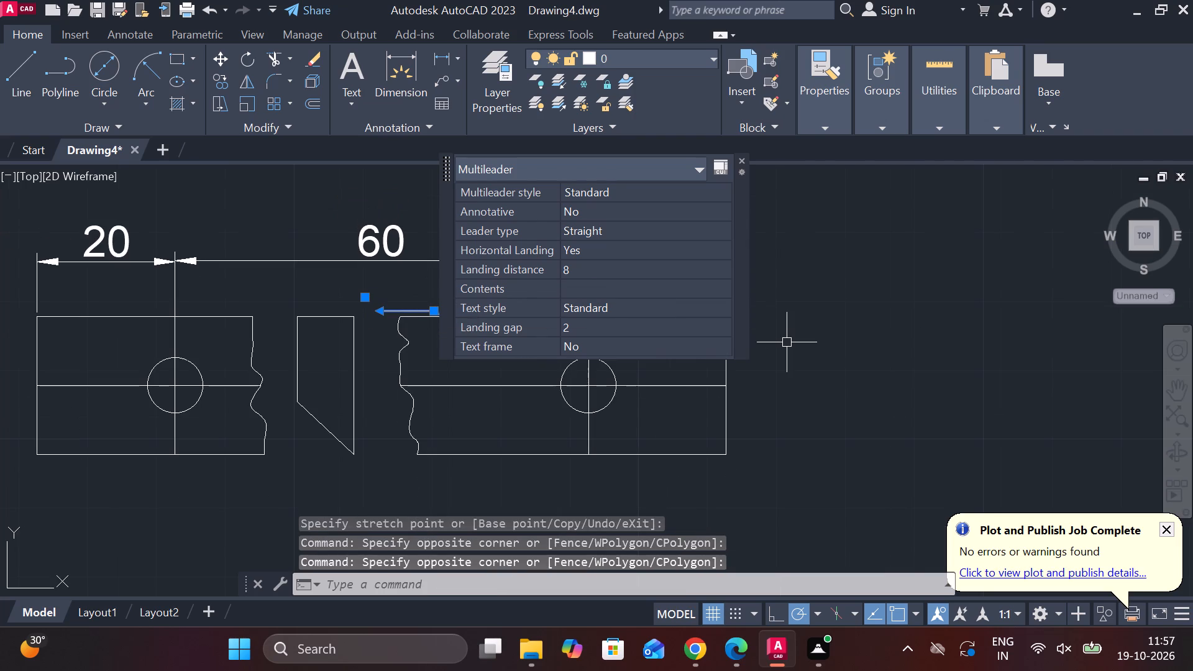
pyautogui.press('Escape')
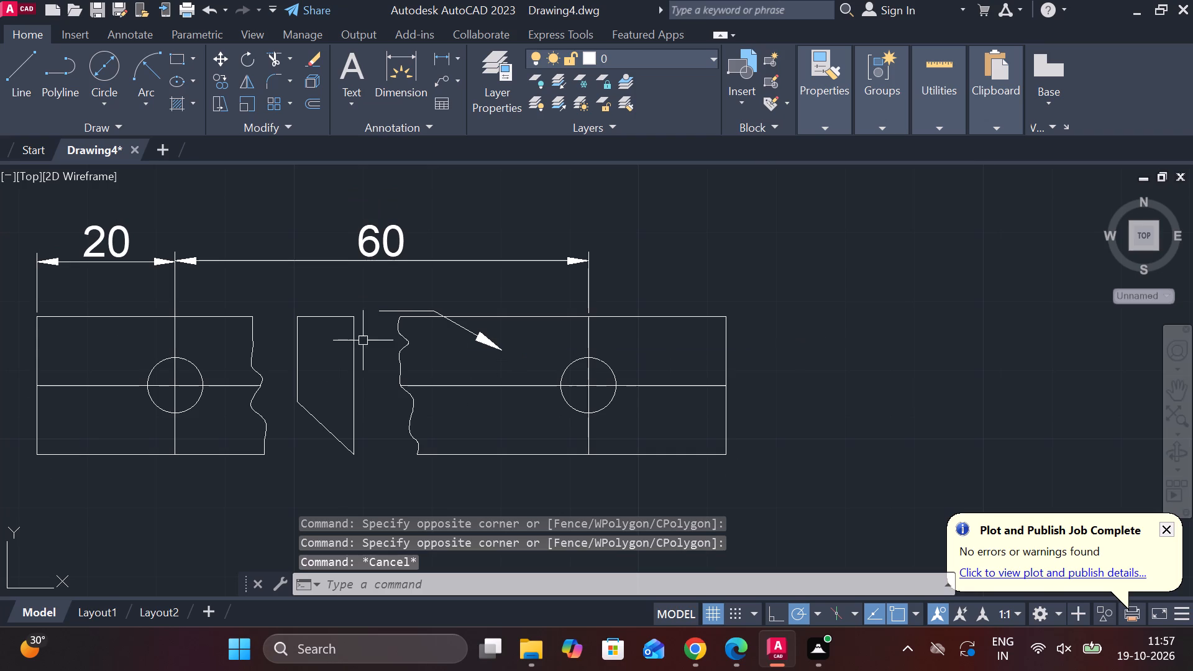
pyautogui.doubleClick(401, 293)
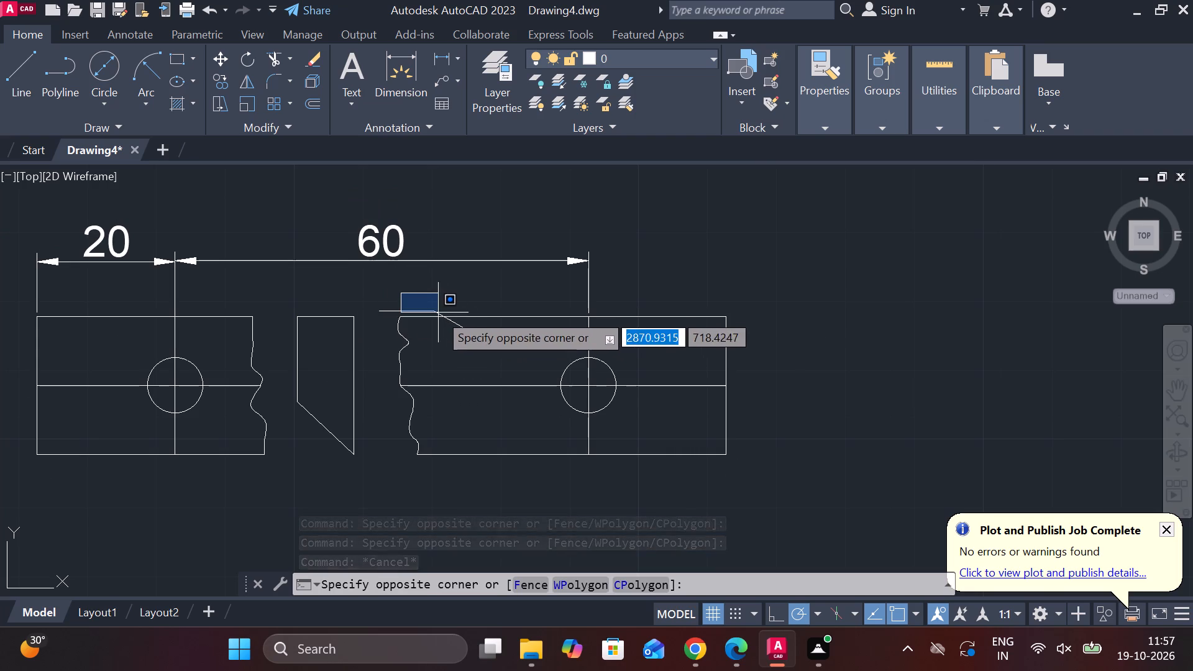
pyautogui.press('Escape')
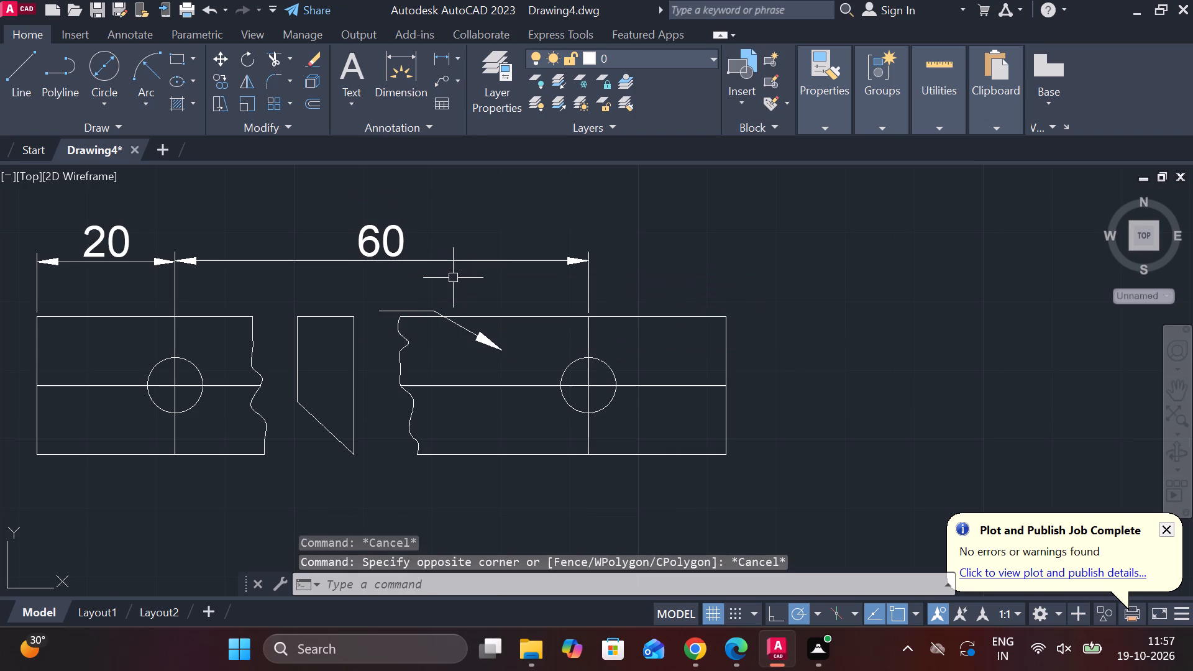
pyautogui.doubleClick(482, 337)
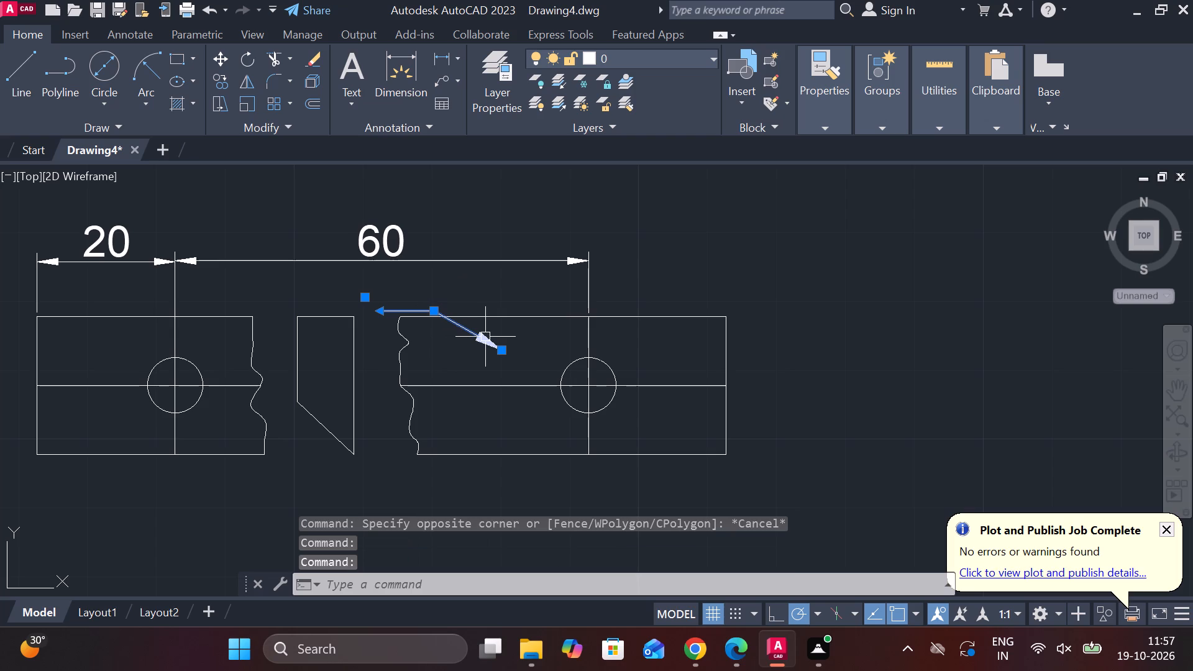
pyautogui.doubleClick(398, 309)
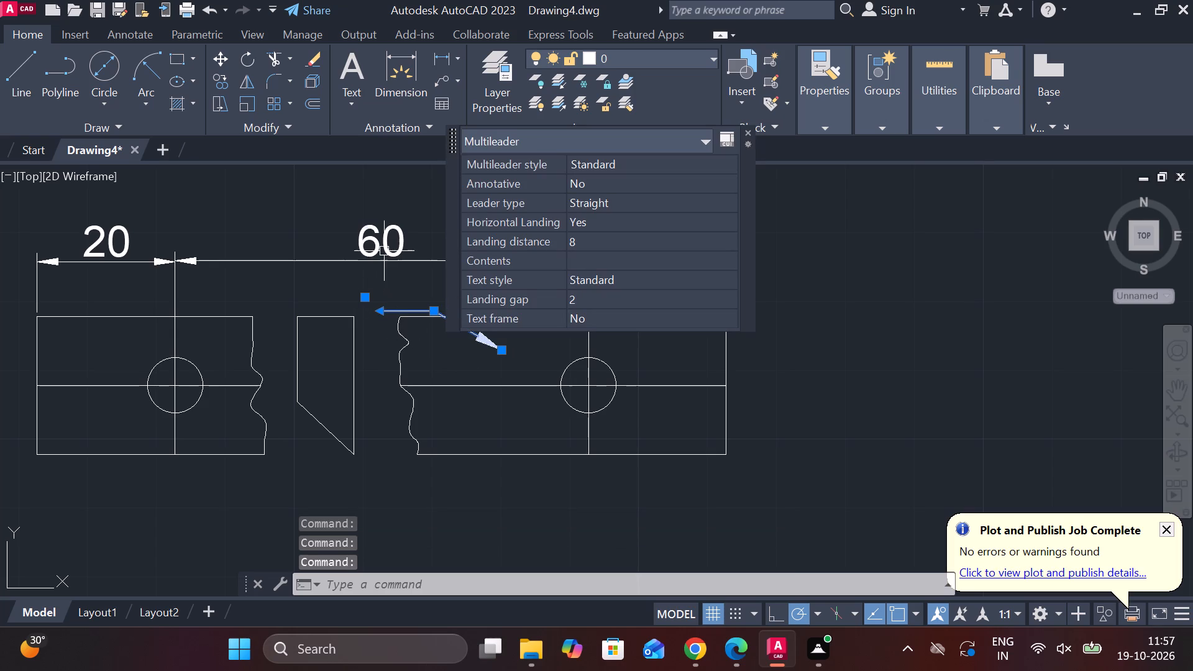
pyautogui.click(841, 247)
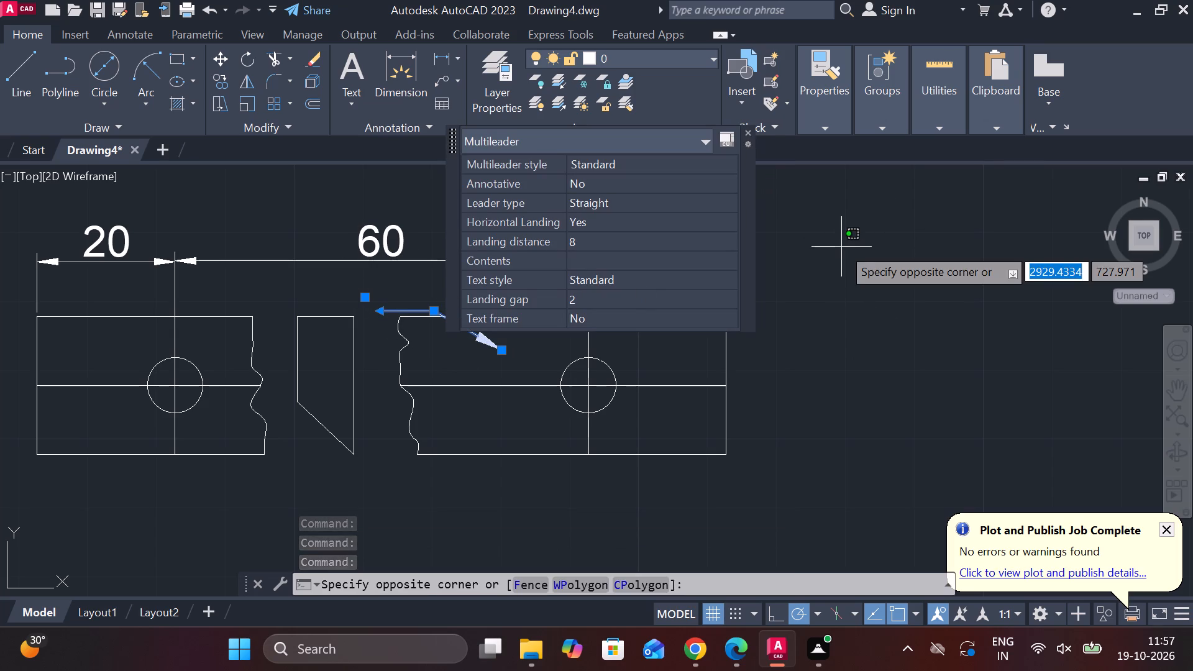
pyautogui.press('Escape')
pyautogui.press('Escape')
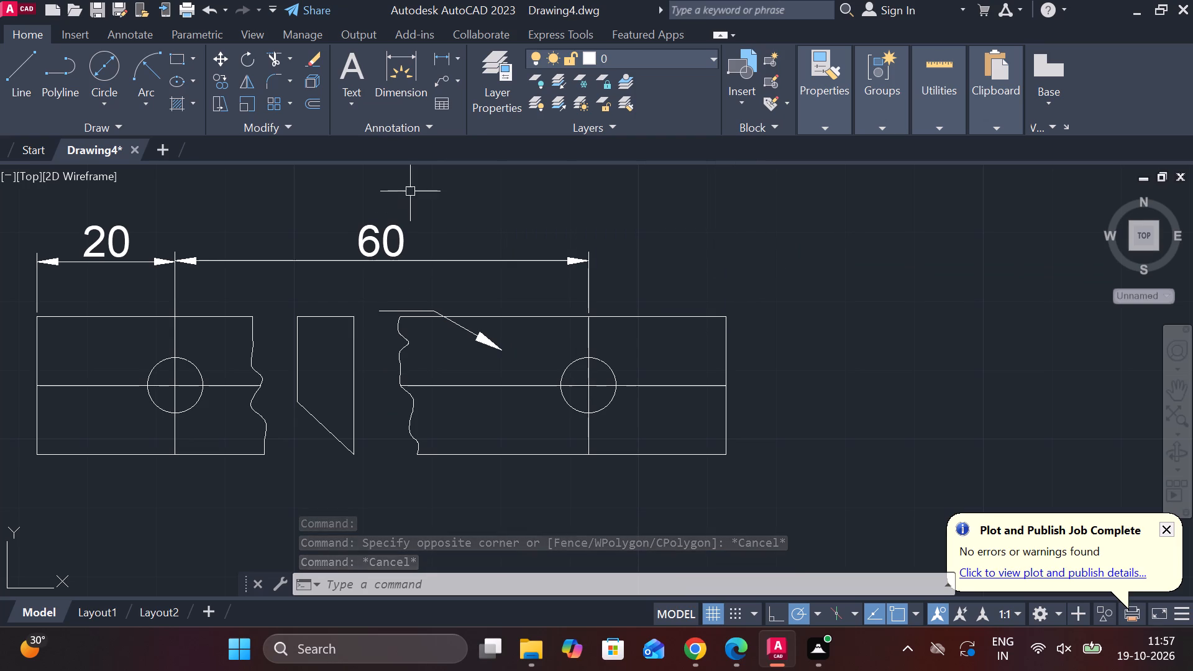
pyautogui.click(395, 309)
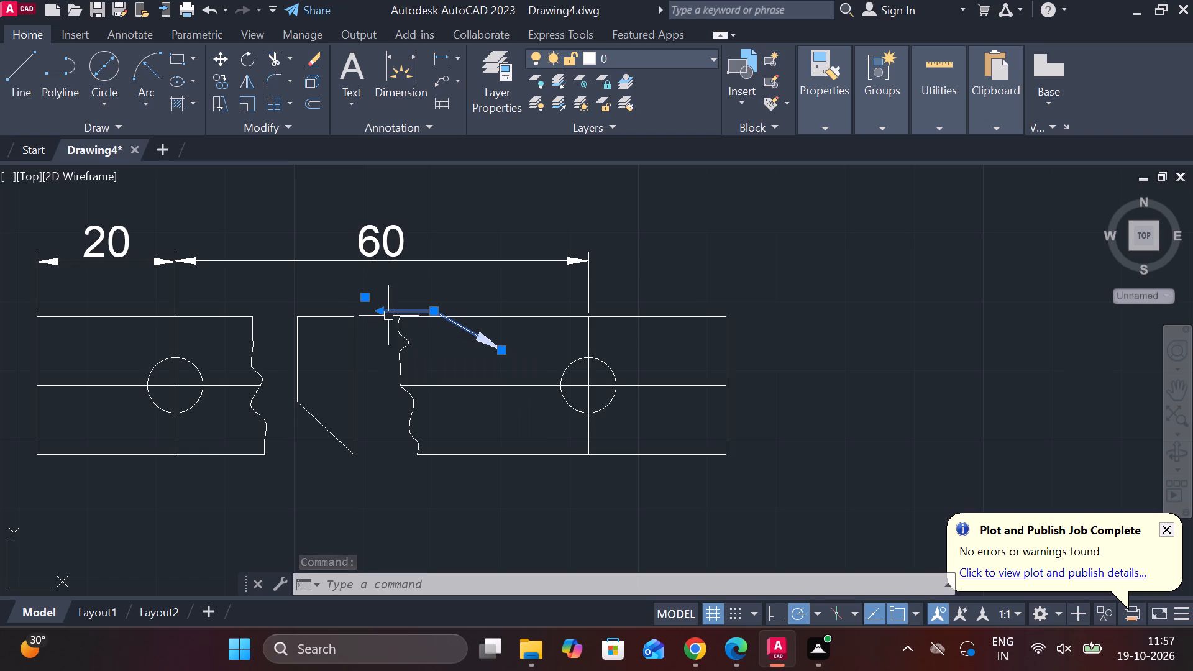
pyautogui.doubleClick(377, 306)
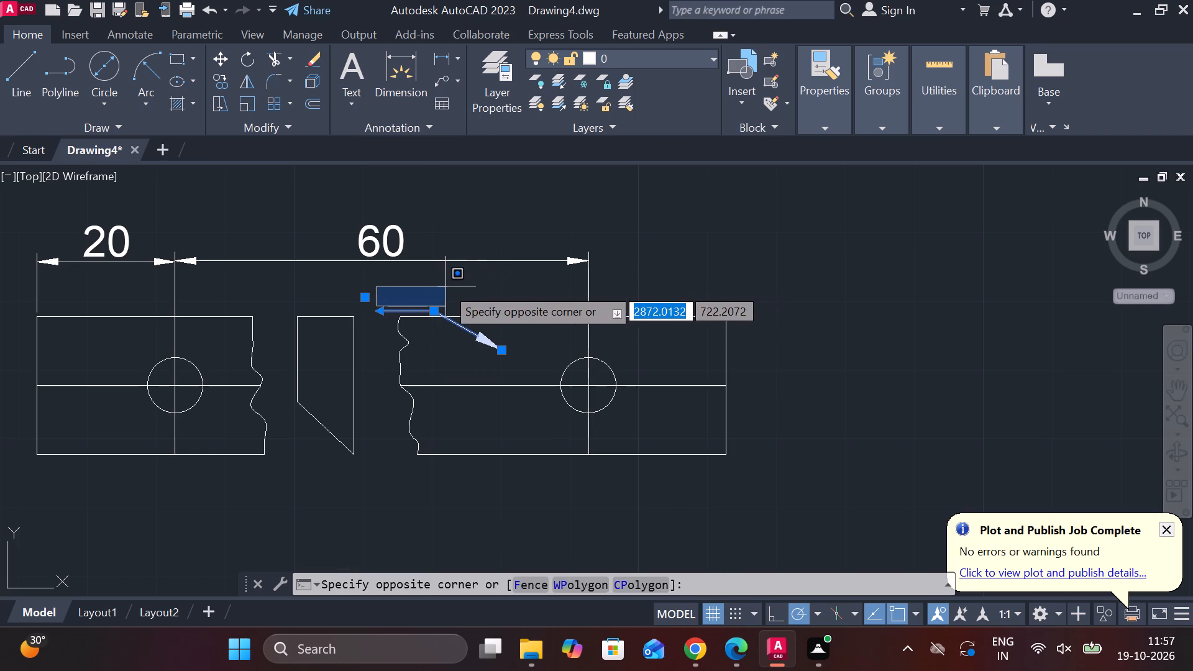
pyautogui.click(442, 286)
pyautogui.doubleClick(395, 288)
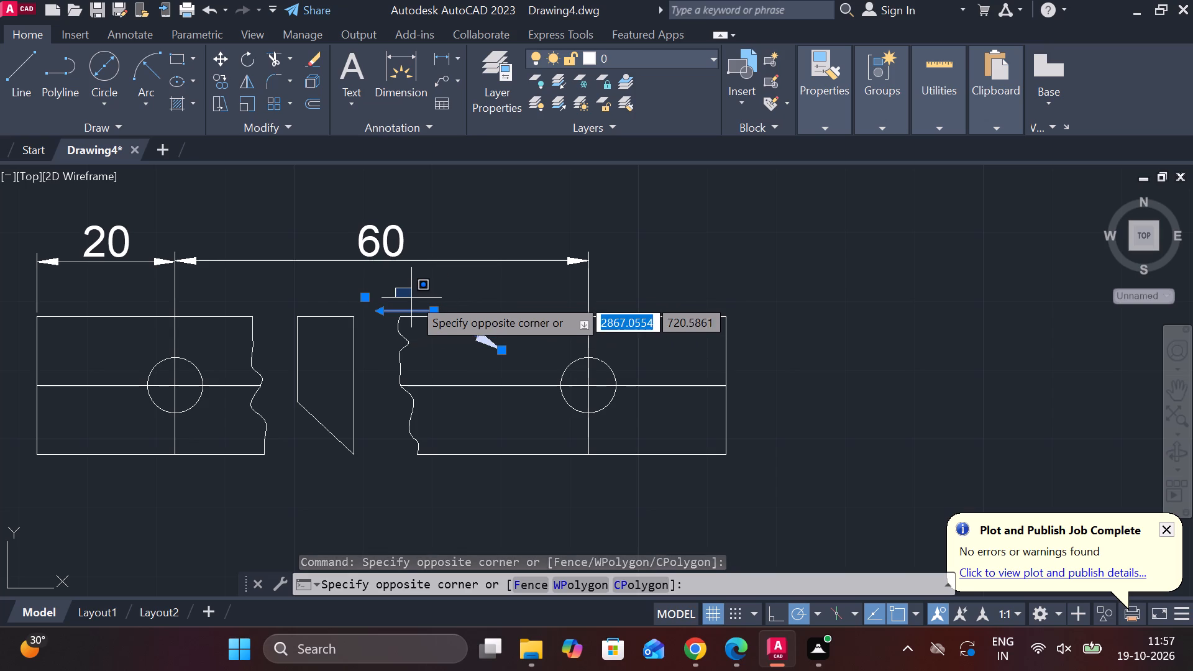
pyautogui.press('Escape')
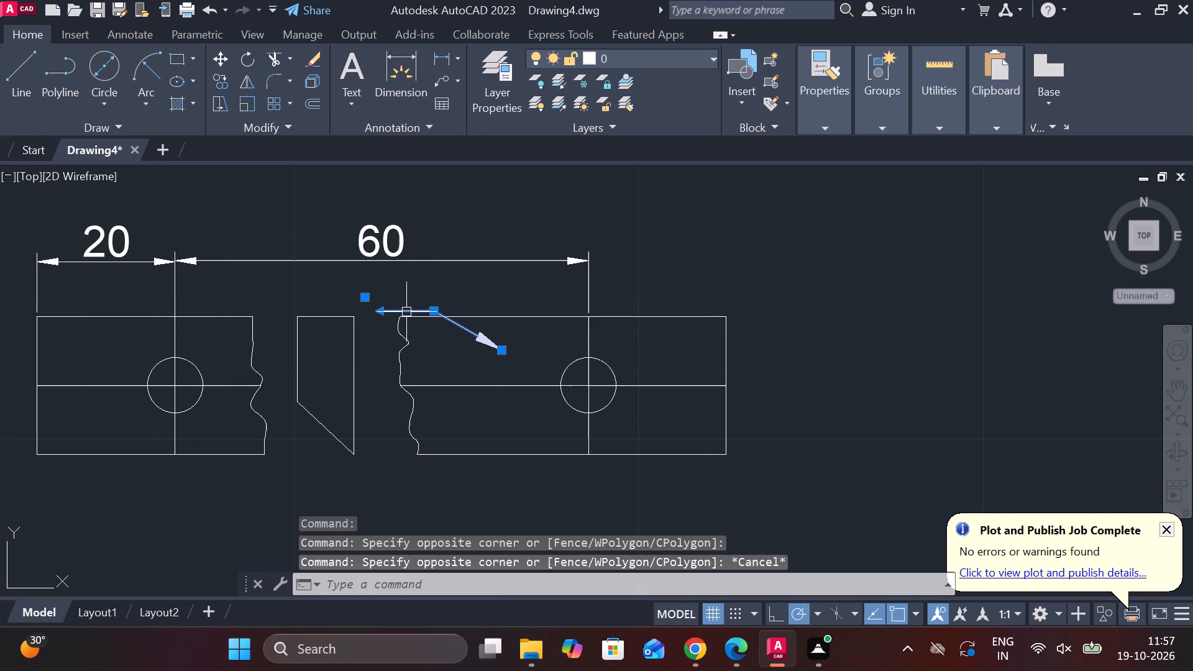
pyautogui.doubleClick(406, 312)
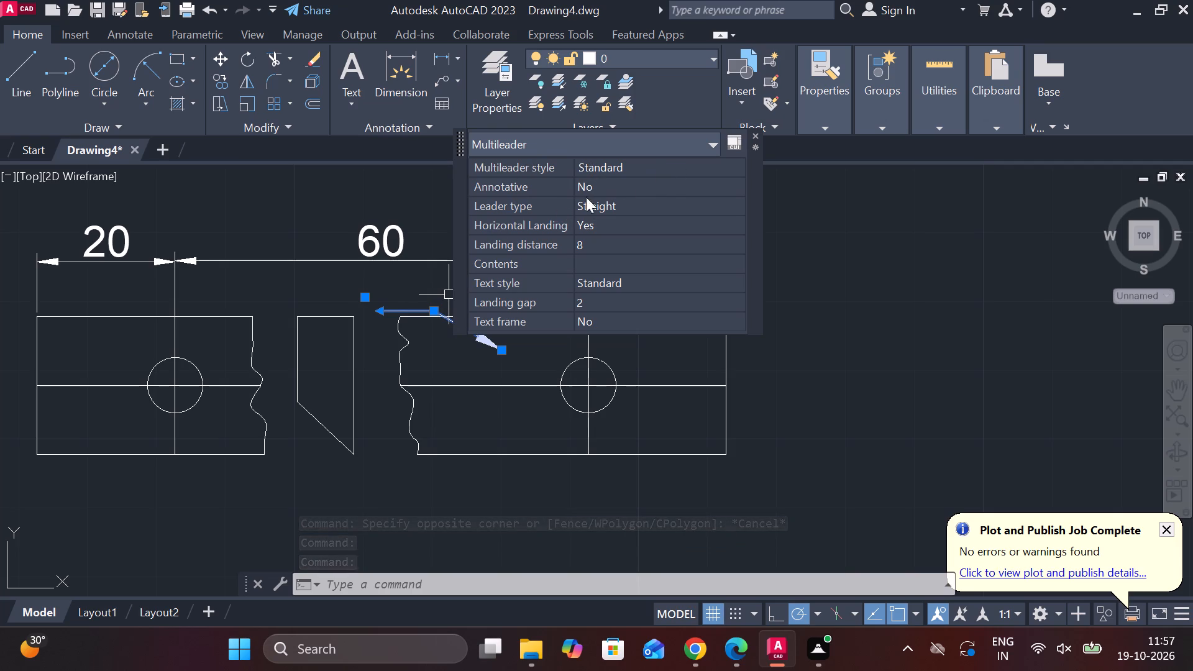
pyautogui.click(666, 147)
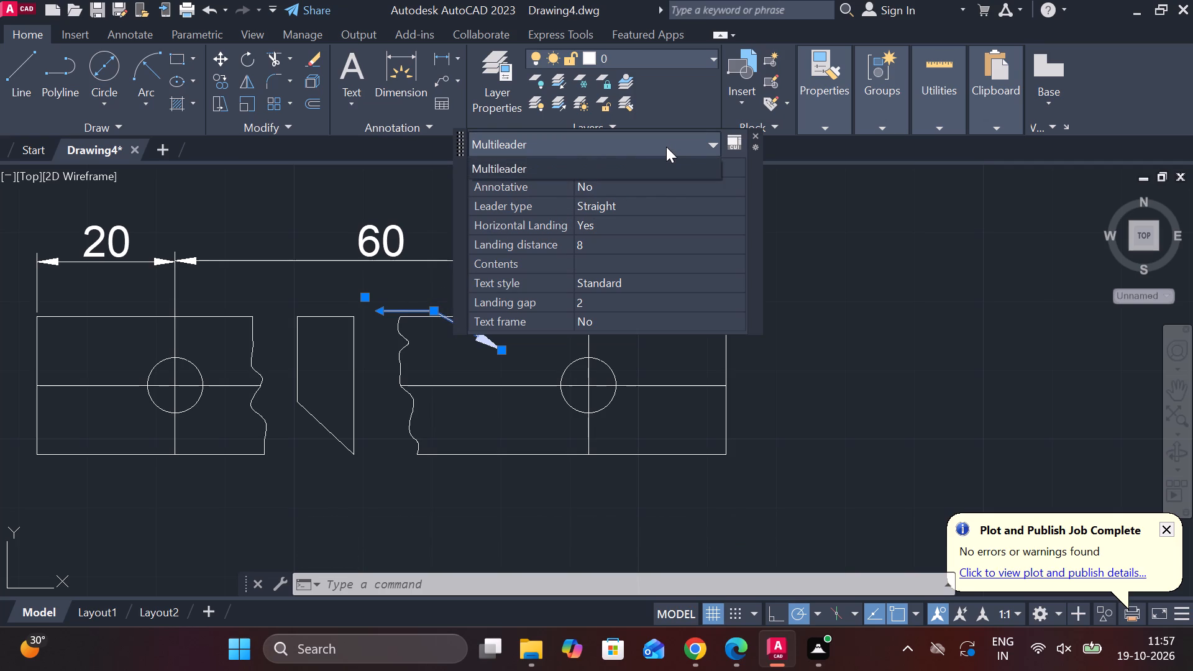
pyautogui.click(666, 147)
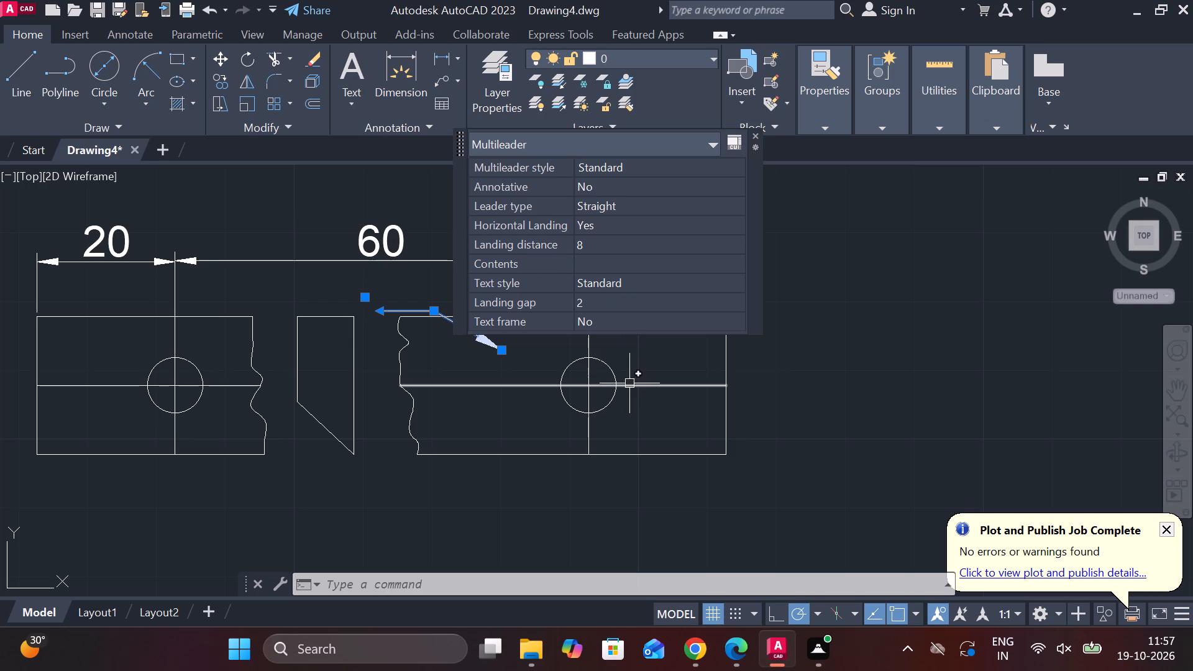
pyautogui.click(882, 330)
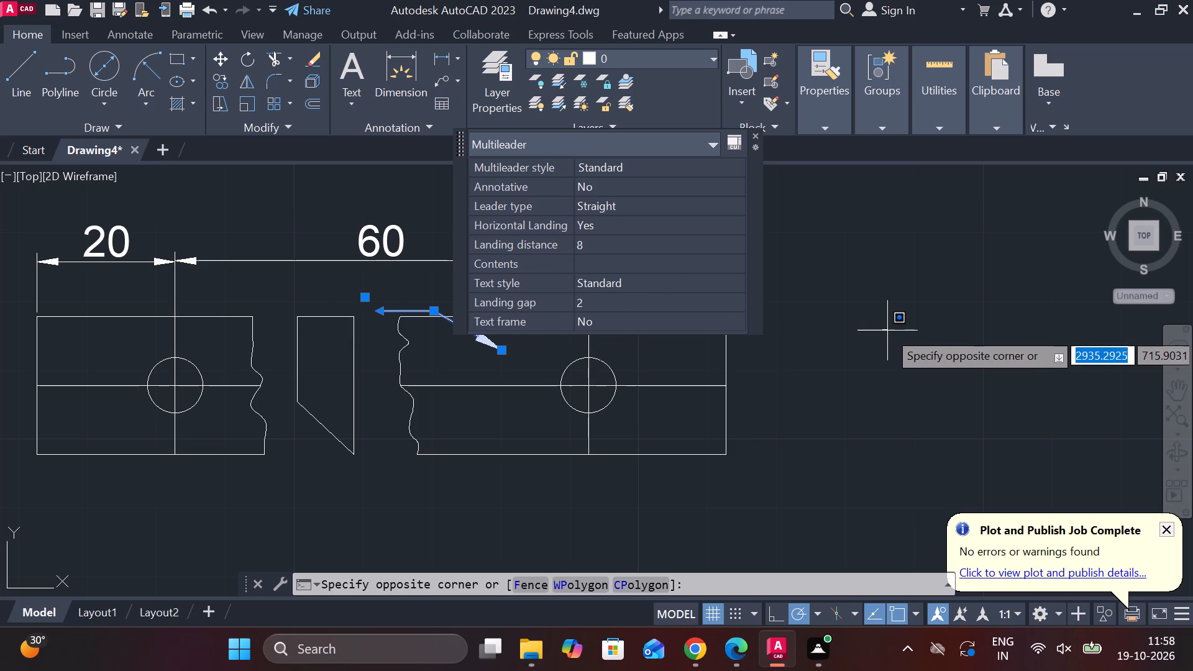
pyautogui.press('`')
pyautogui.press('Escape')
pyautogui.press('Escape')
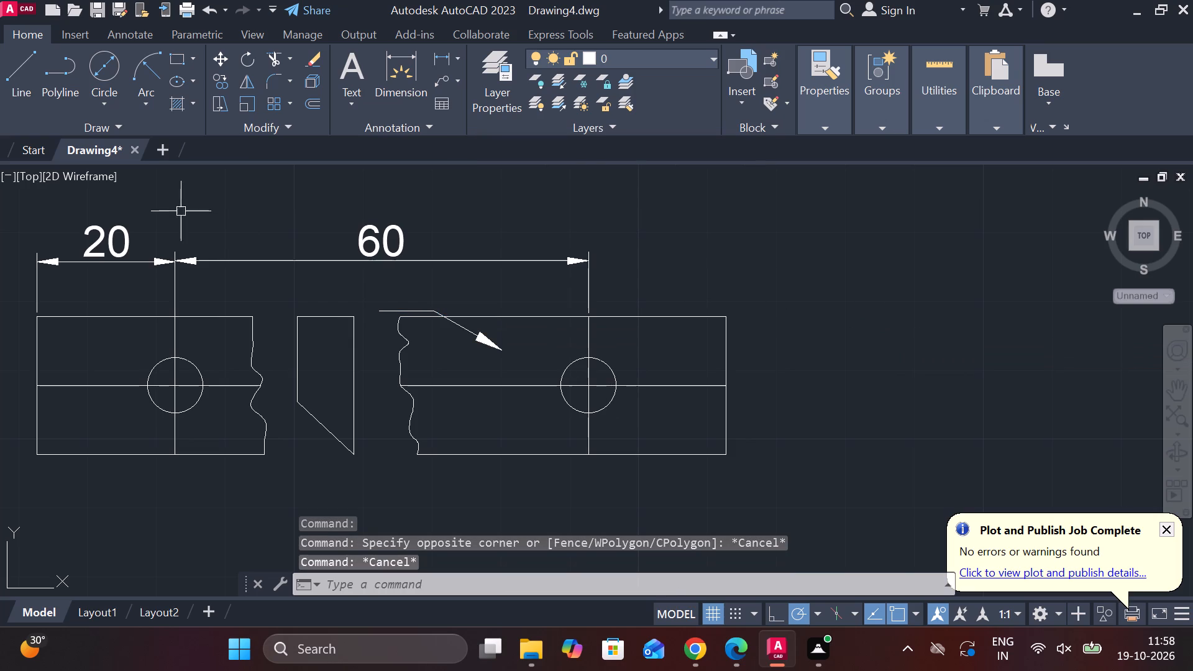
# Delete the textless multileader at the top edge of the bar's right piece.
pyautogui.click(500, 349)
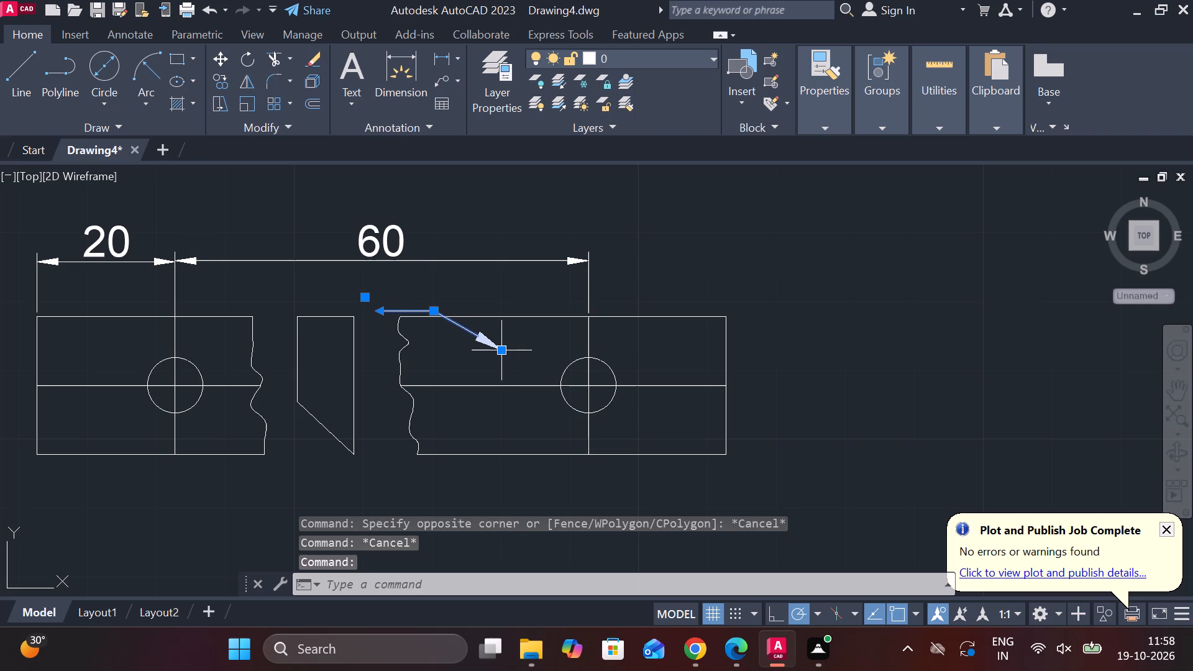
pyautogui.press('Delete')
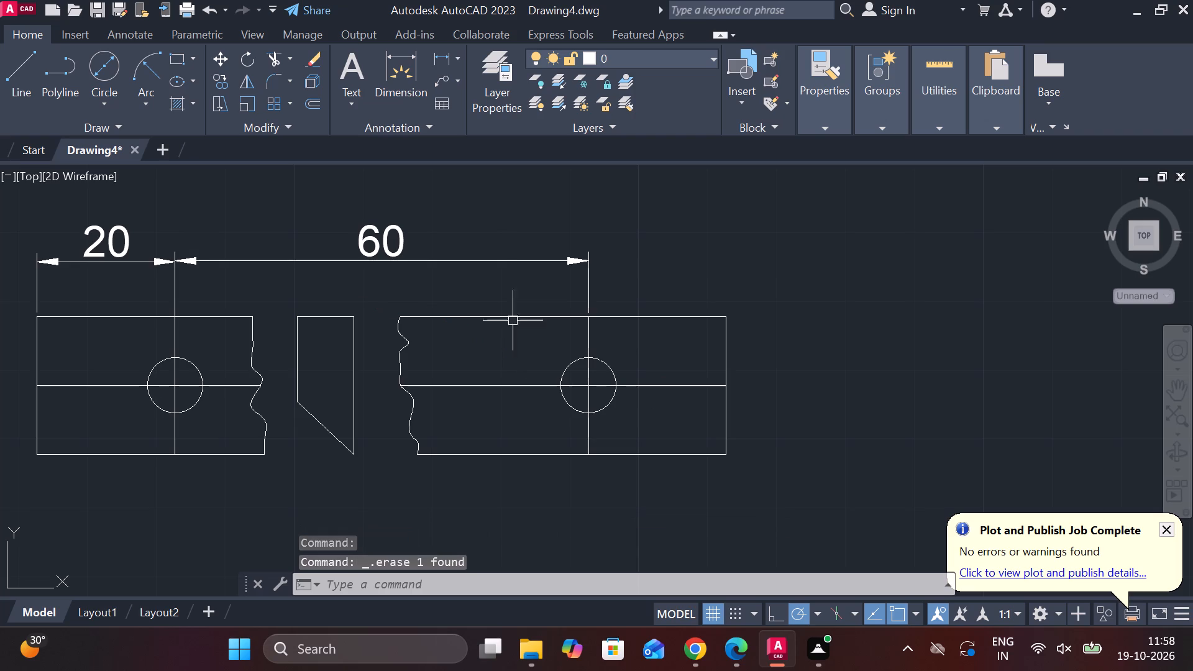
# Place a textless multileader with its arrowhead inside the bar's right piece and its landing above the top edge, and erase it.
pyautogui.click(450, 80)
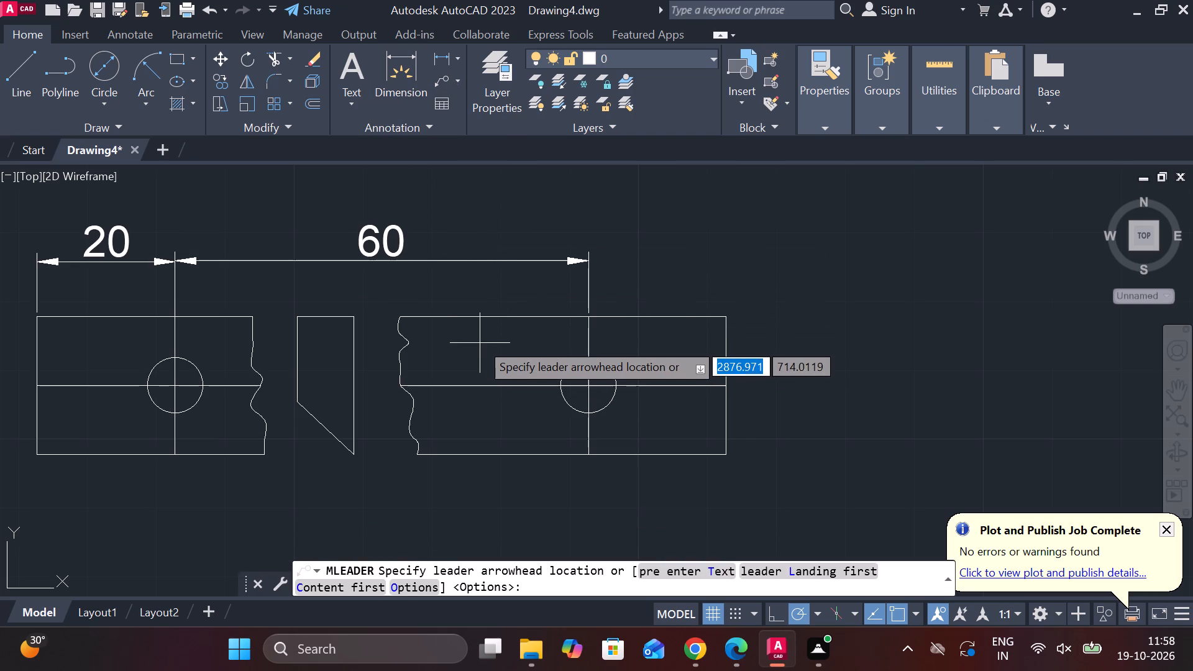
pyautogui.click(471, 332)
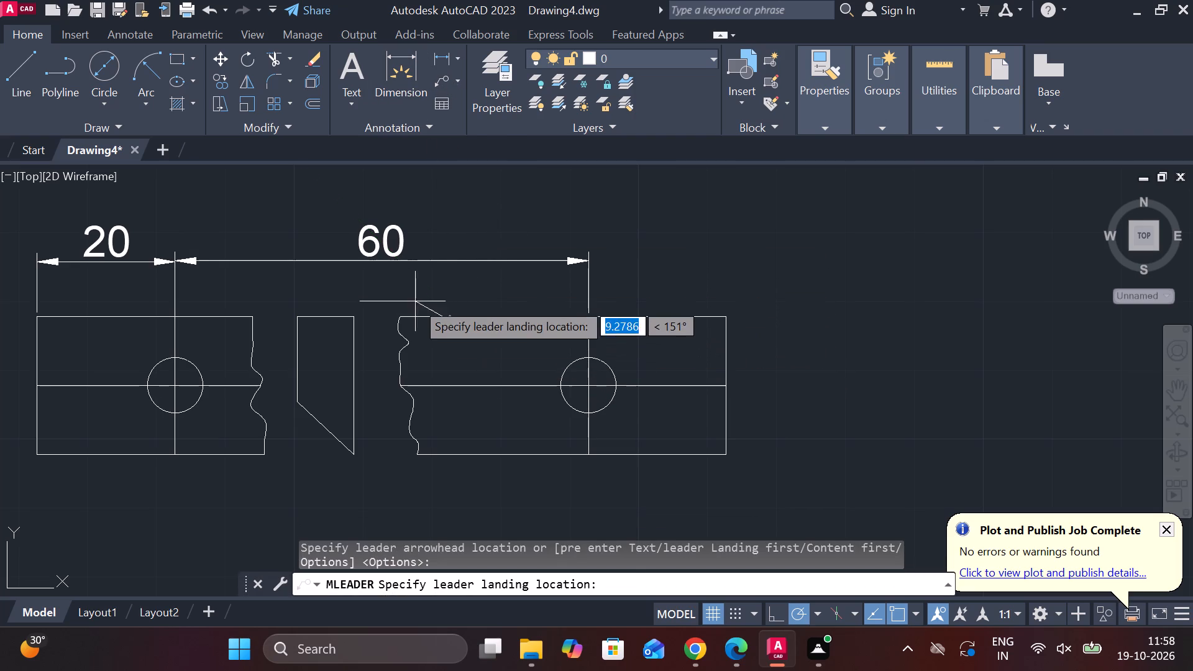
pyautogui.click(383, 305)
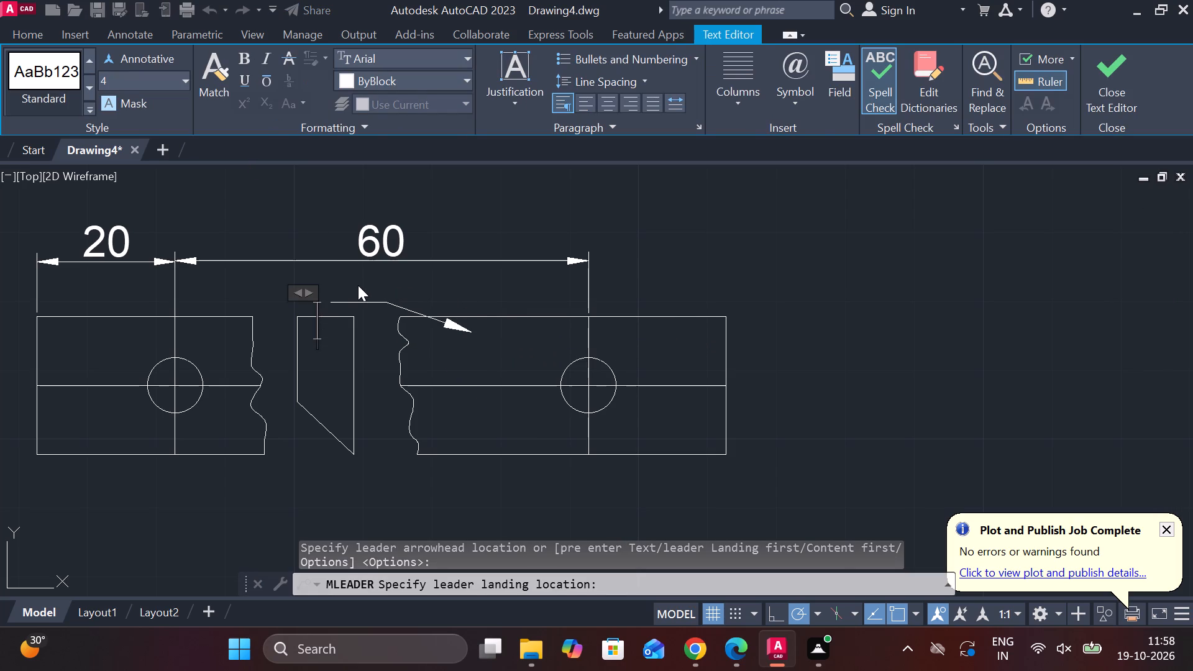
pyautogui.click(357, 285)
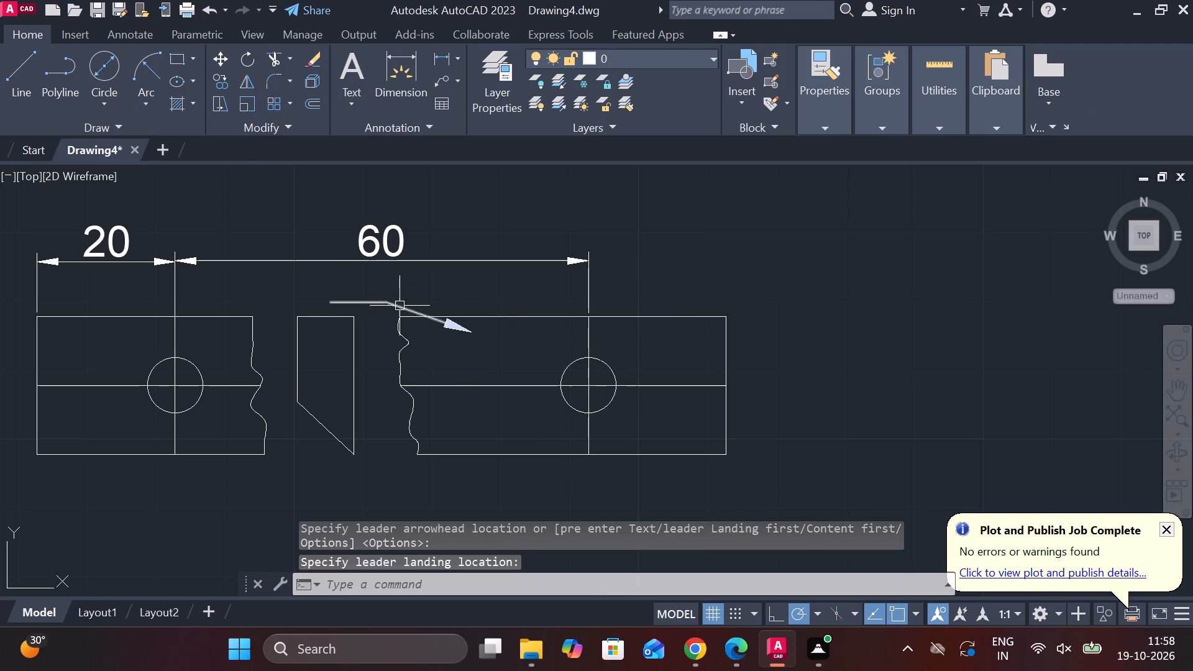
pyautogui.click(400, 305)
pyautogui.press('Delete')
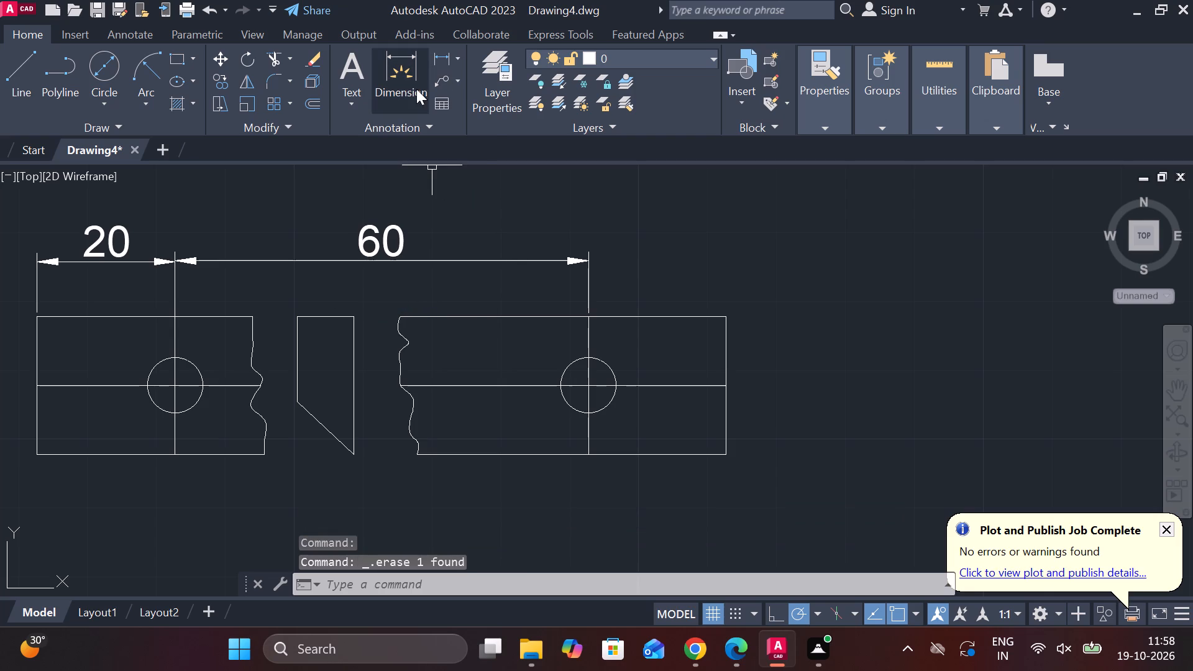
# Add a multileader labelled S8, pointing inside the bar's right piece with its landing just above the top edge.
pyautogui.click(439, 78)
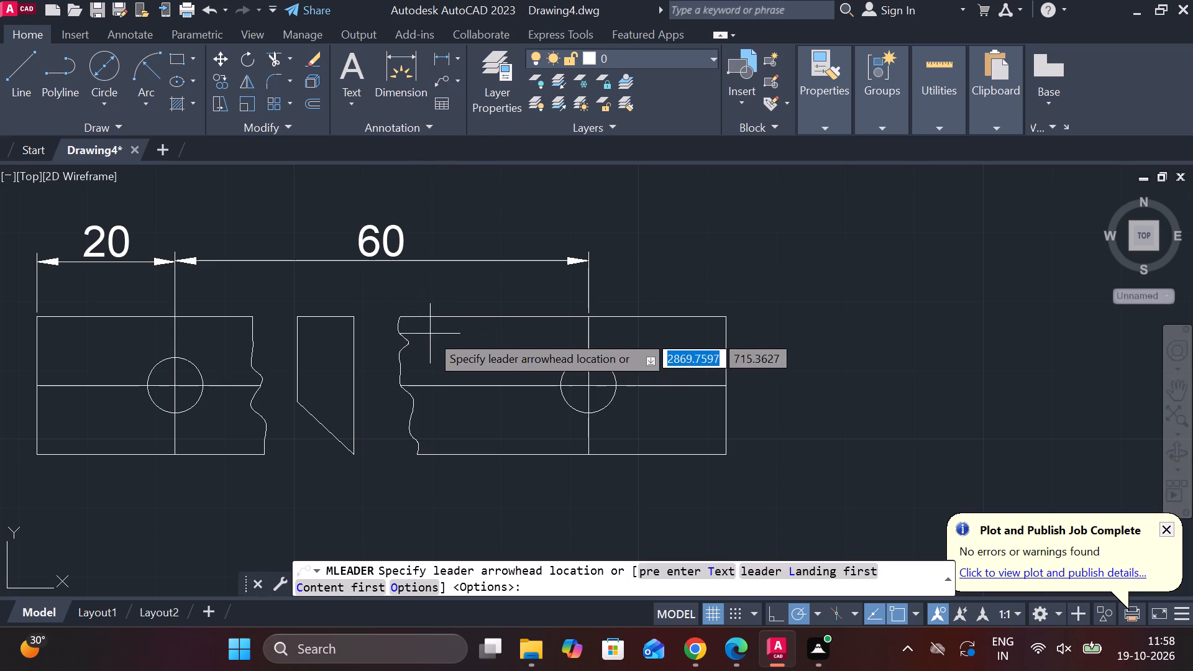
pyautogui.click(490, 335)
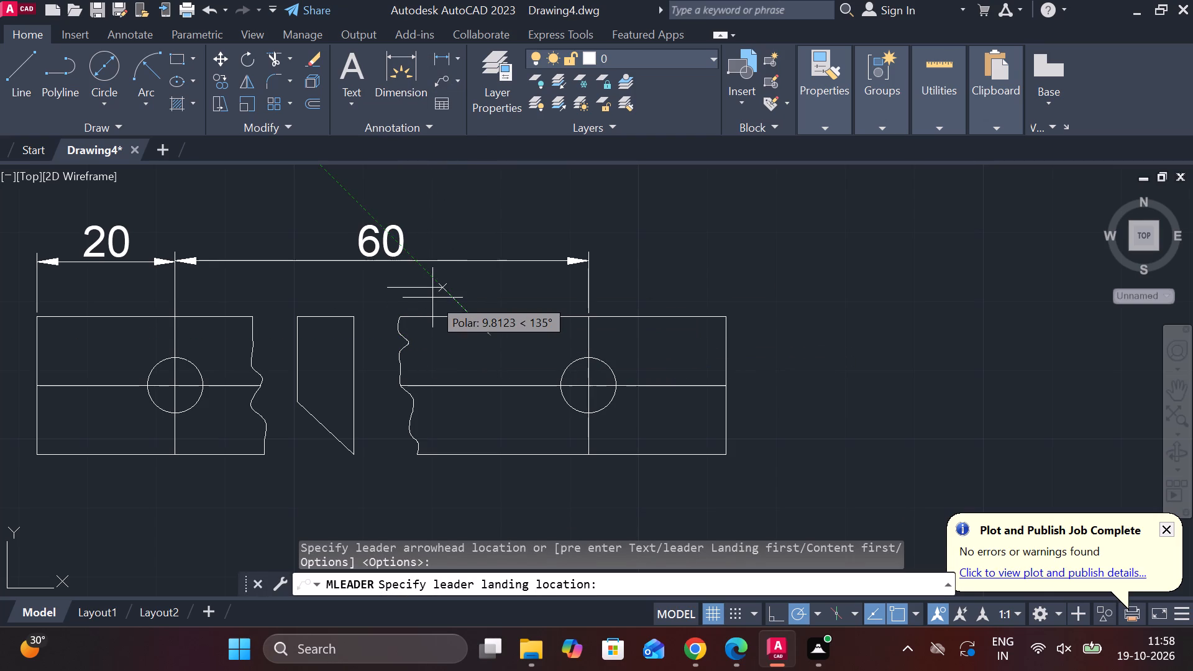
pyautogui.click(460, 302)
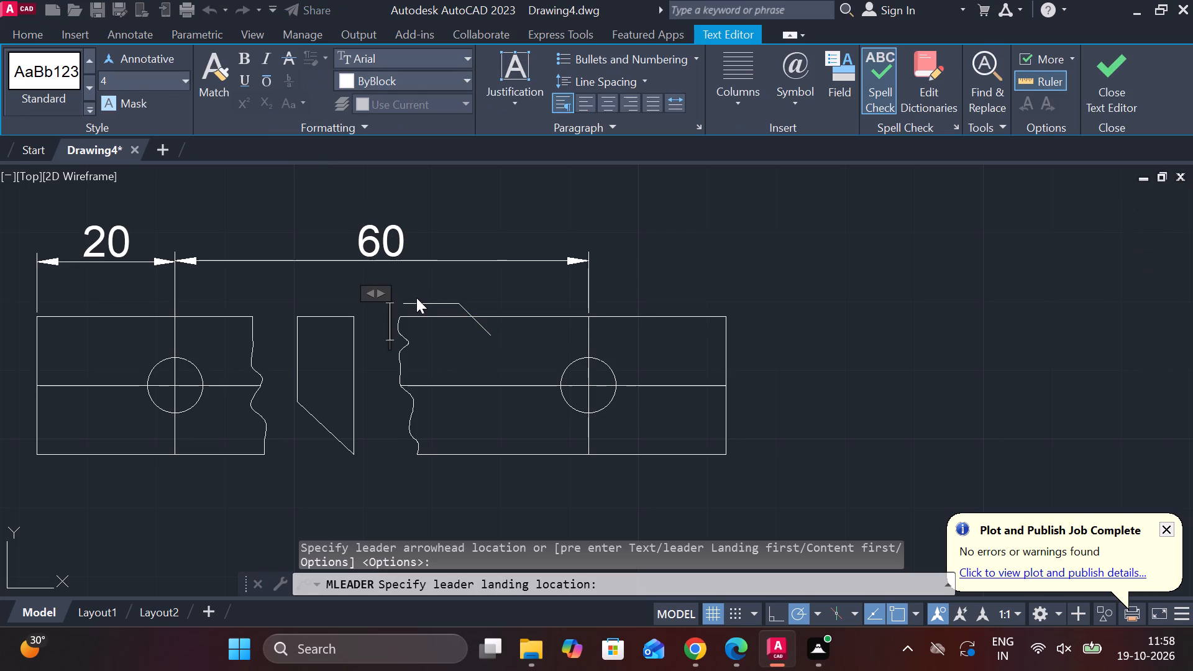
pyautogui.press('s')
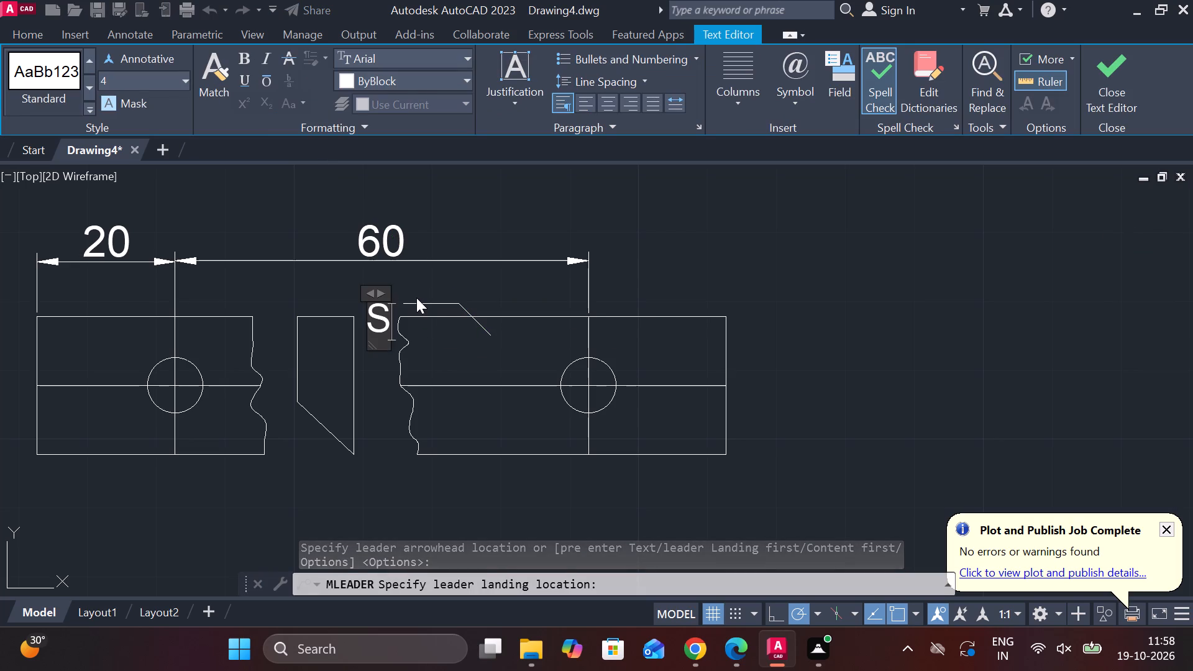
pyautogui.press('8')
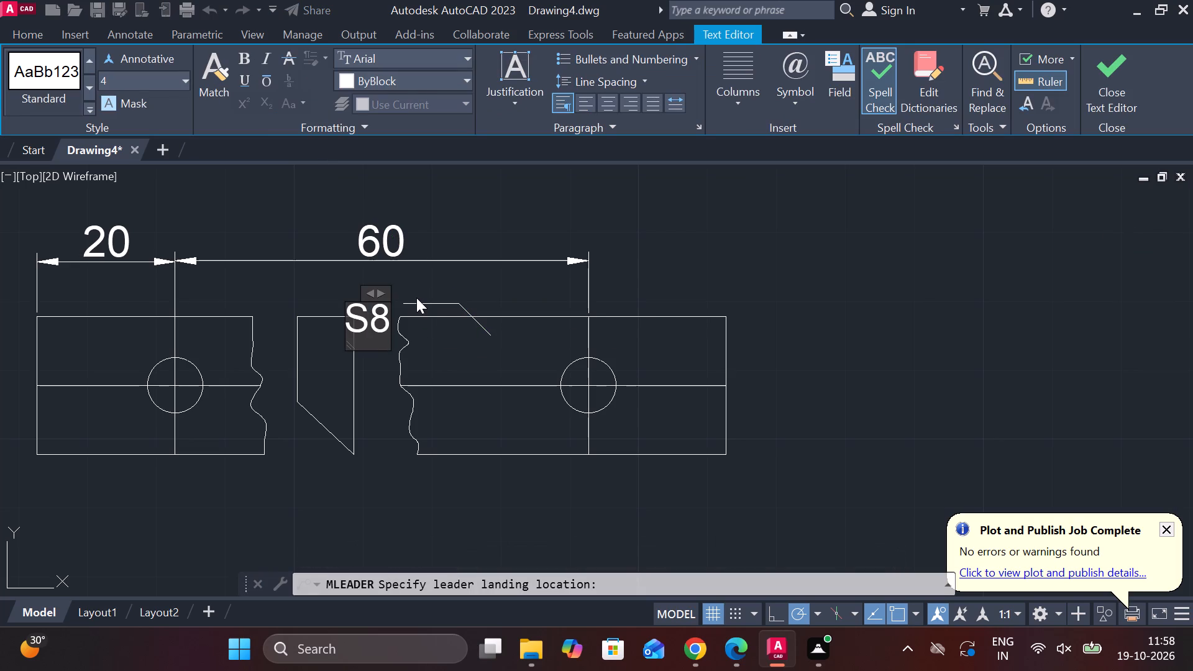
pyautogui.click(822, 324)
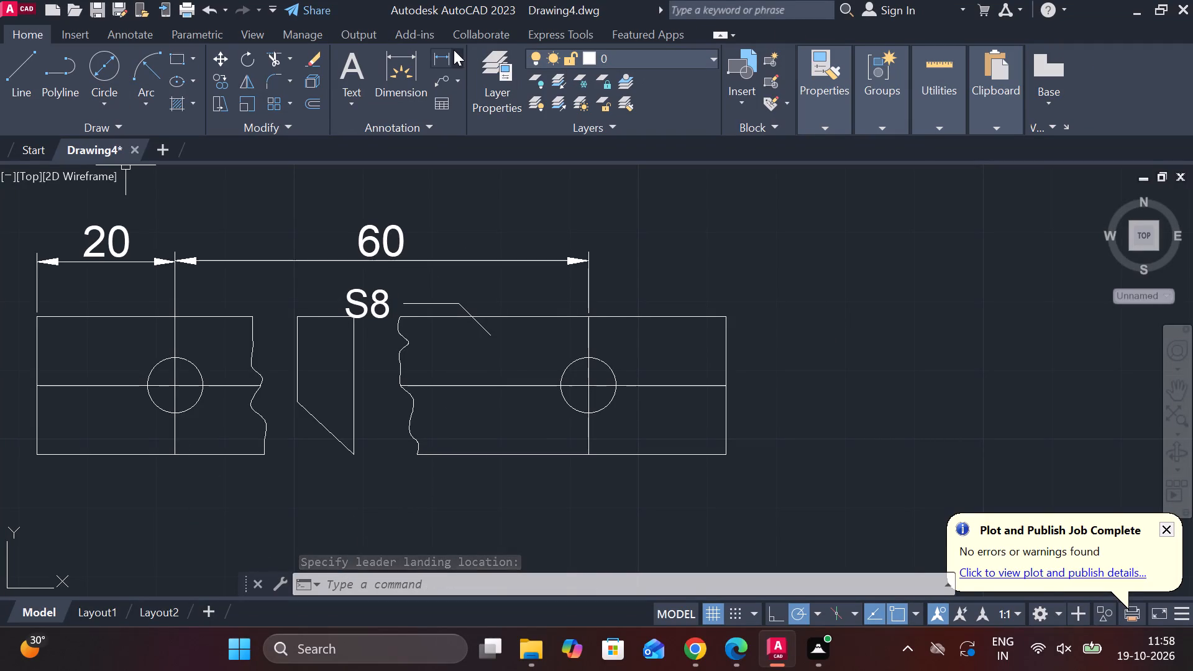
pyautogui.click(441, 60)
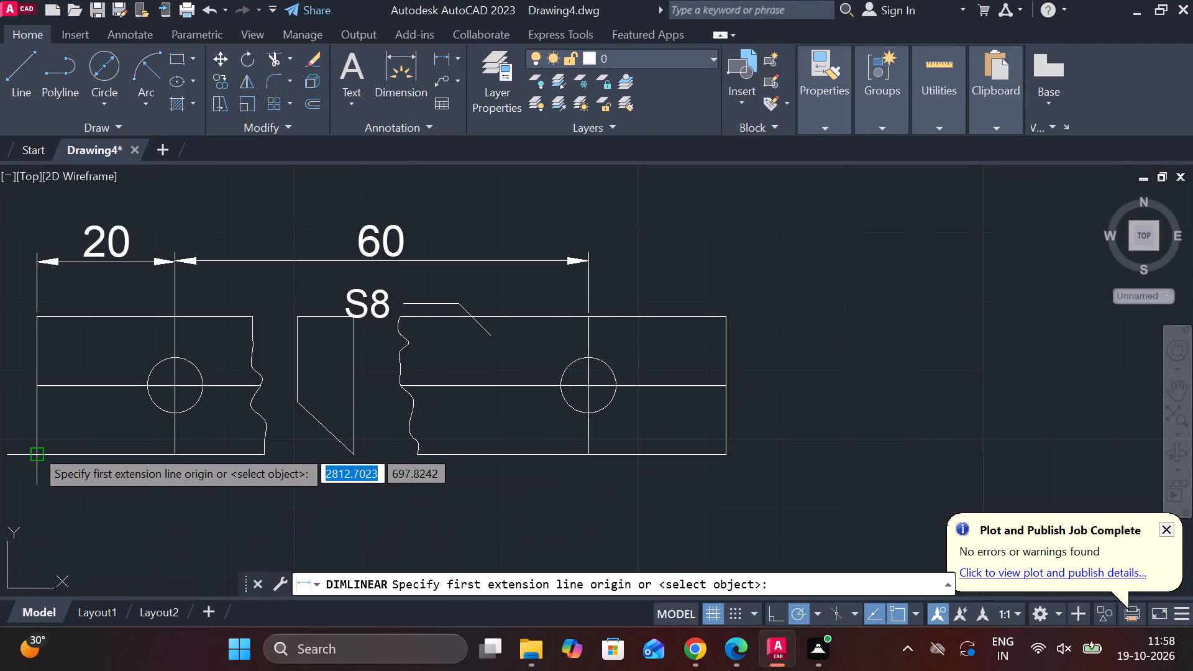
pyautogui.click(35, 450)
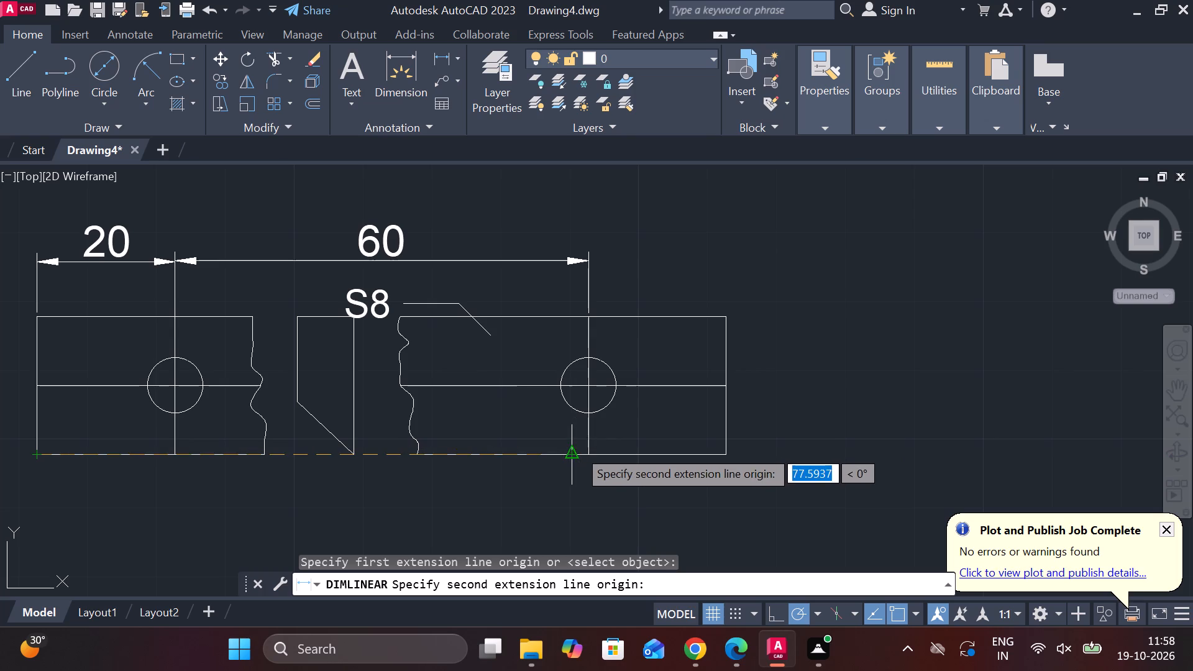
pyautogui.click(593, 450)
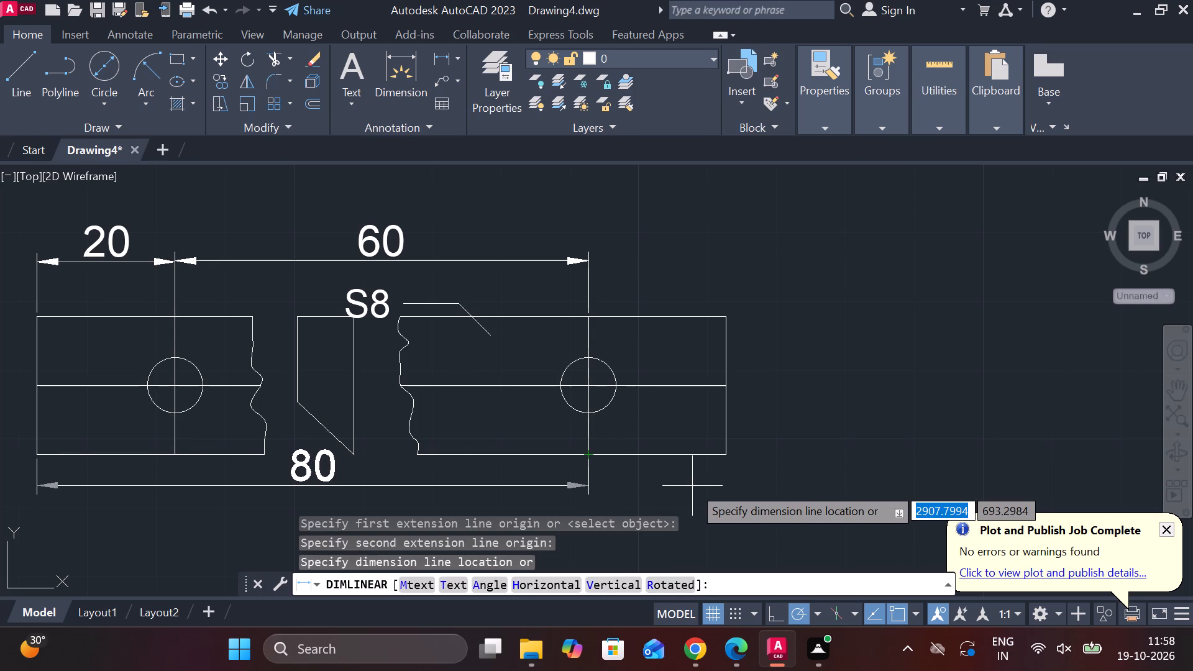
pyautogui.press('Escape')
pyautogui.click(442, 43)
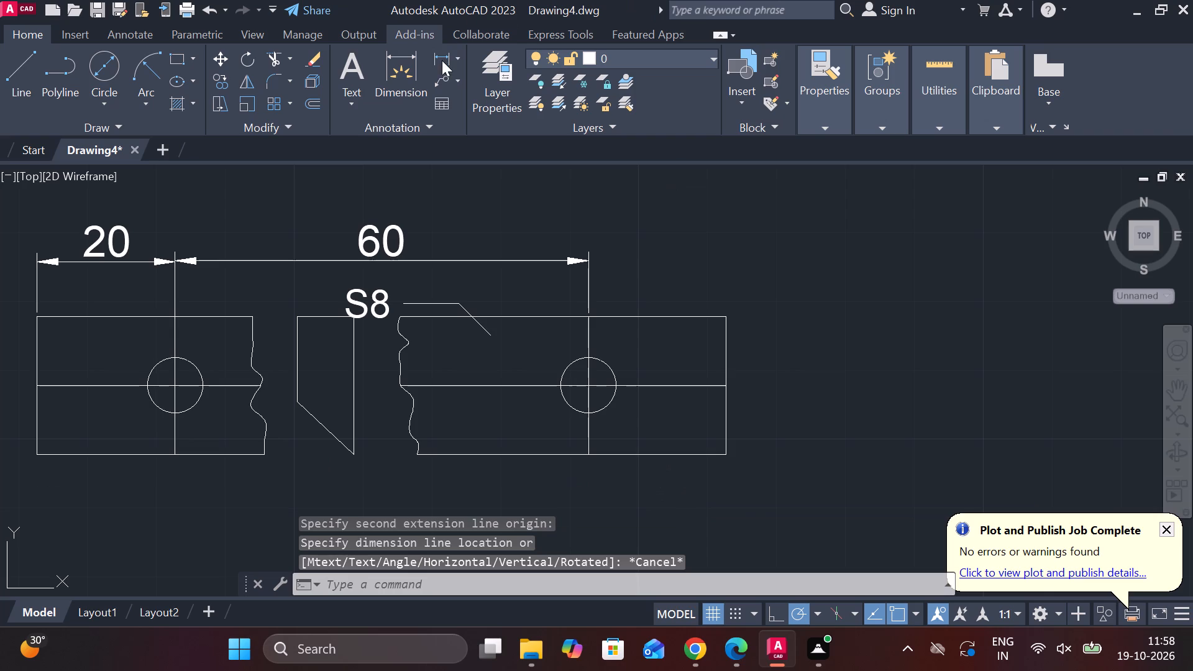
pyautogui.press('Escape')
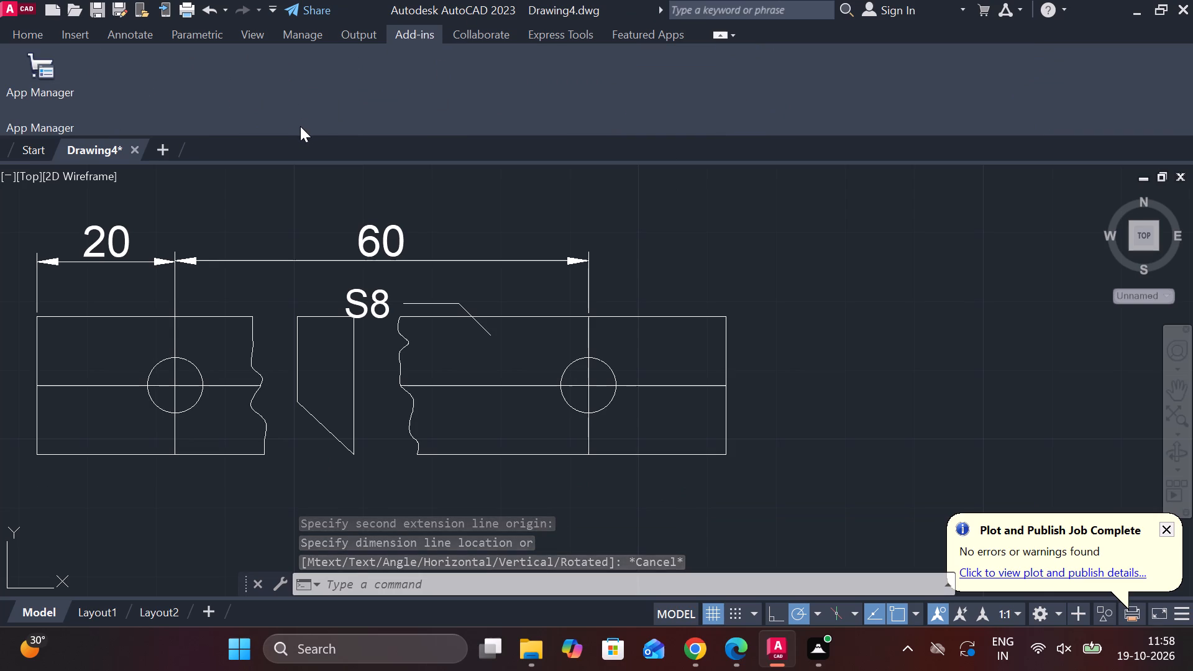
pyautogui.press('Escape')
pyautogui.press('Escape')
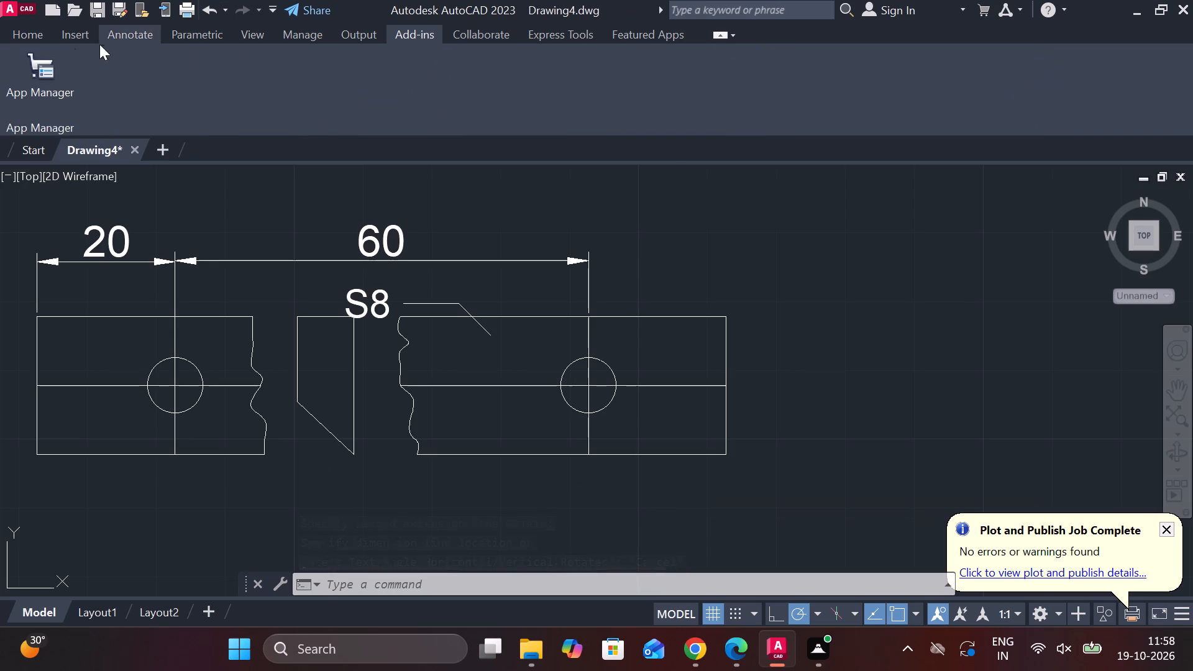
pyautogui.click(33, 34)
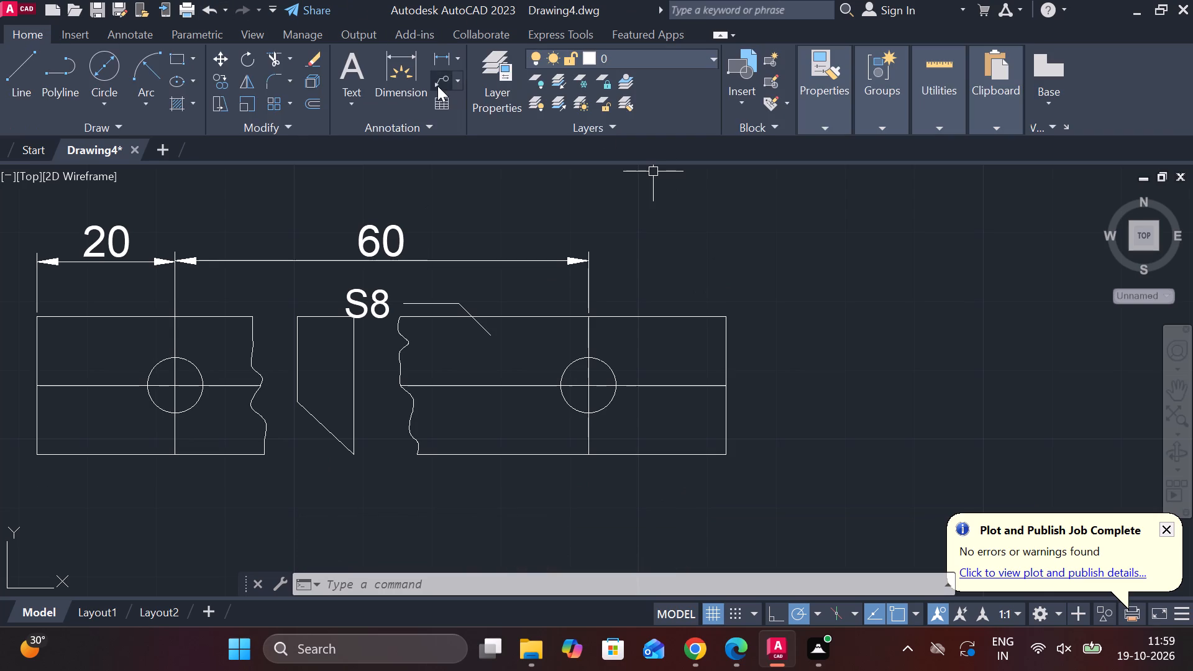
# Add a linear dimension for the bar's overall length, placed below the bar.
pyautogui.click(440, 60)
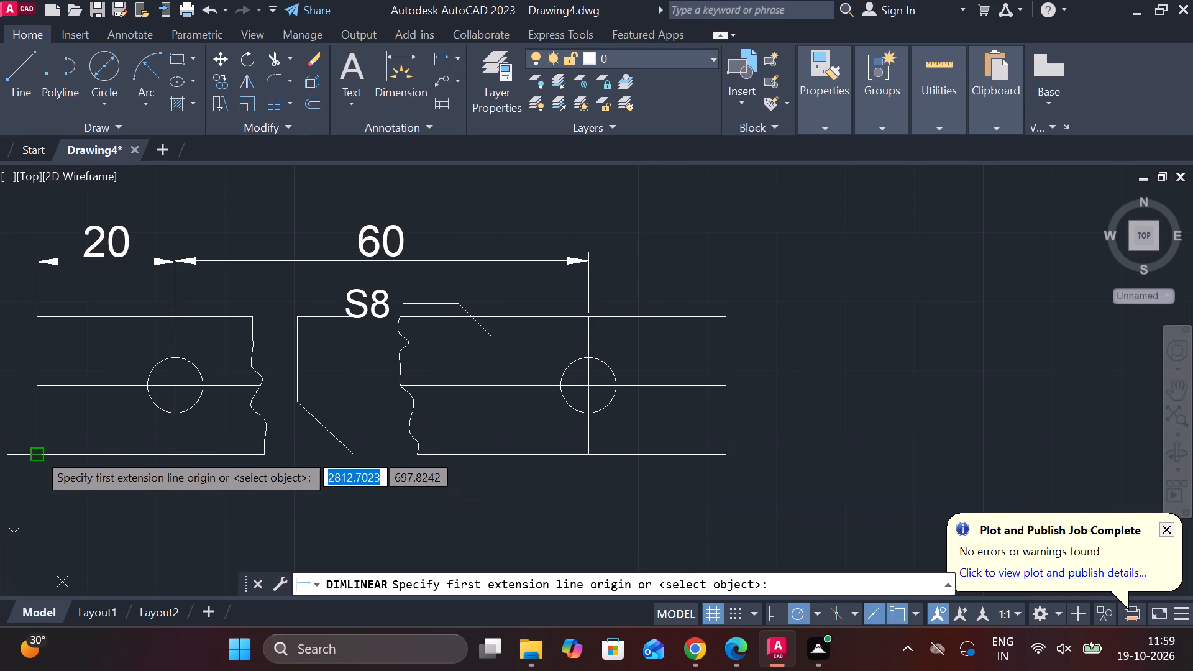
pyautogui.click(37, 452)
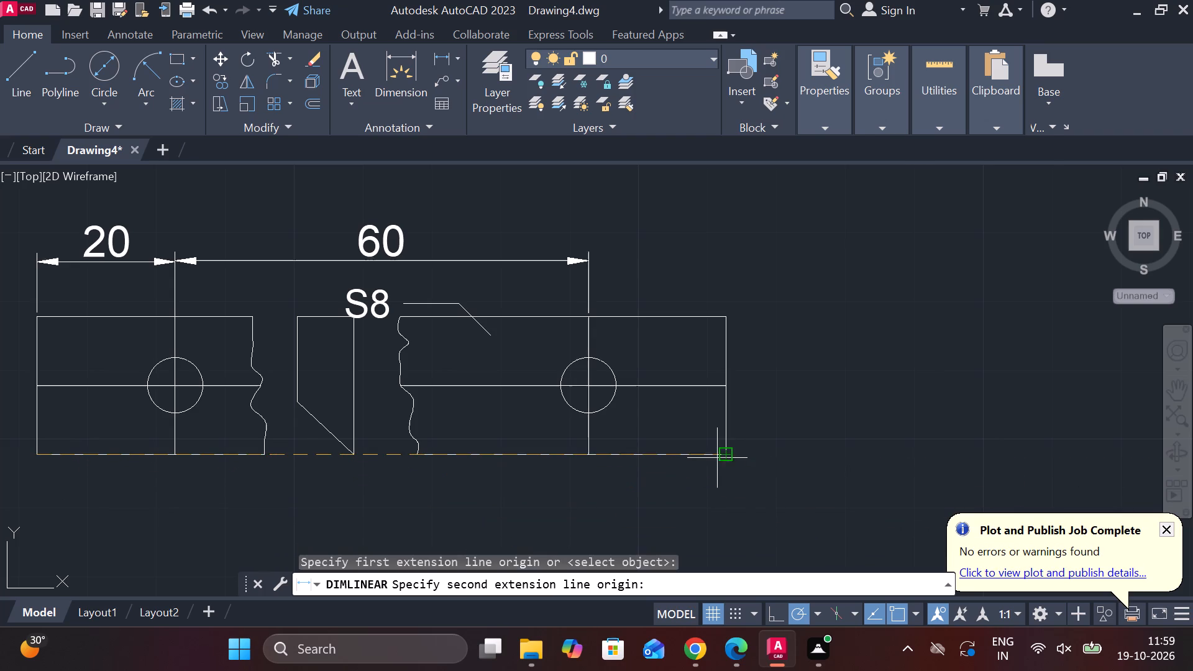
pyautogui.click(726, 455)
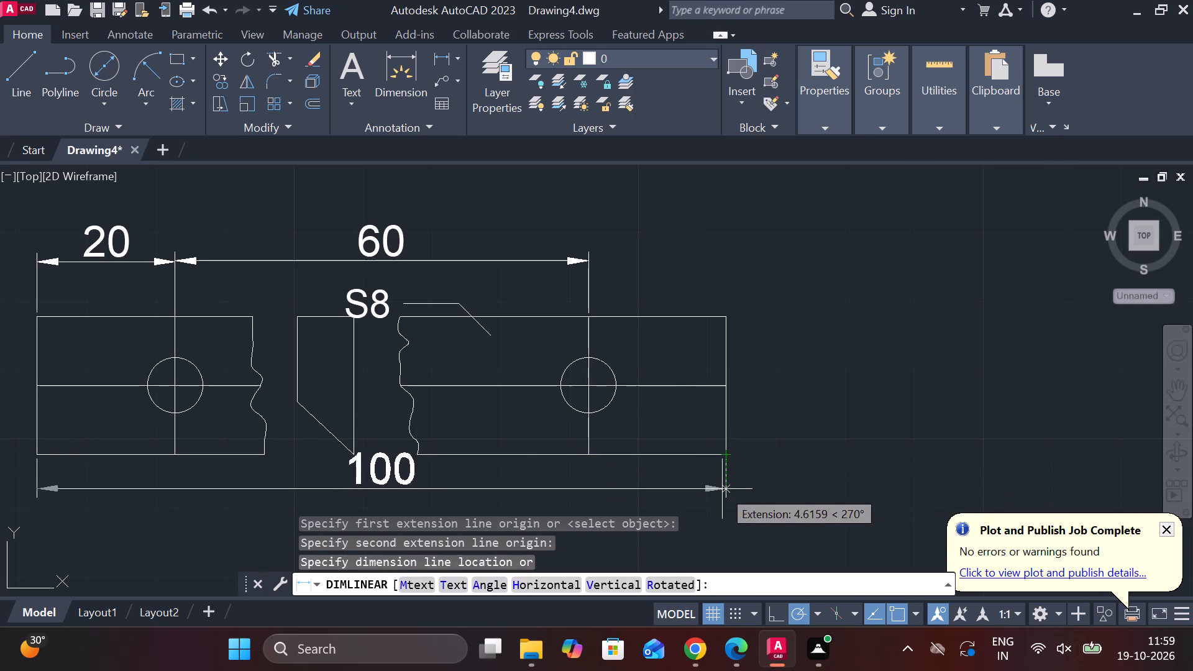
pyautogui.click(722, 541)
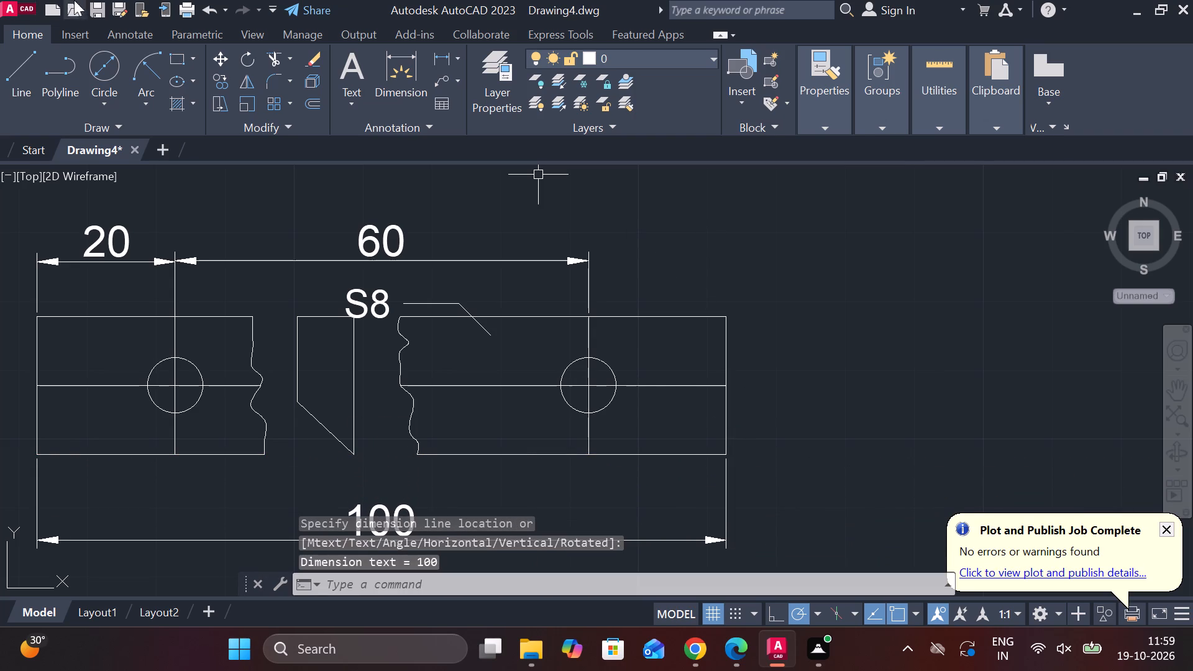
# Add a vertical linear dimension for the bar's height, placed beyond its right end.
pyautogui.click(429, 39)
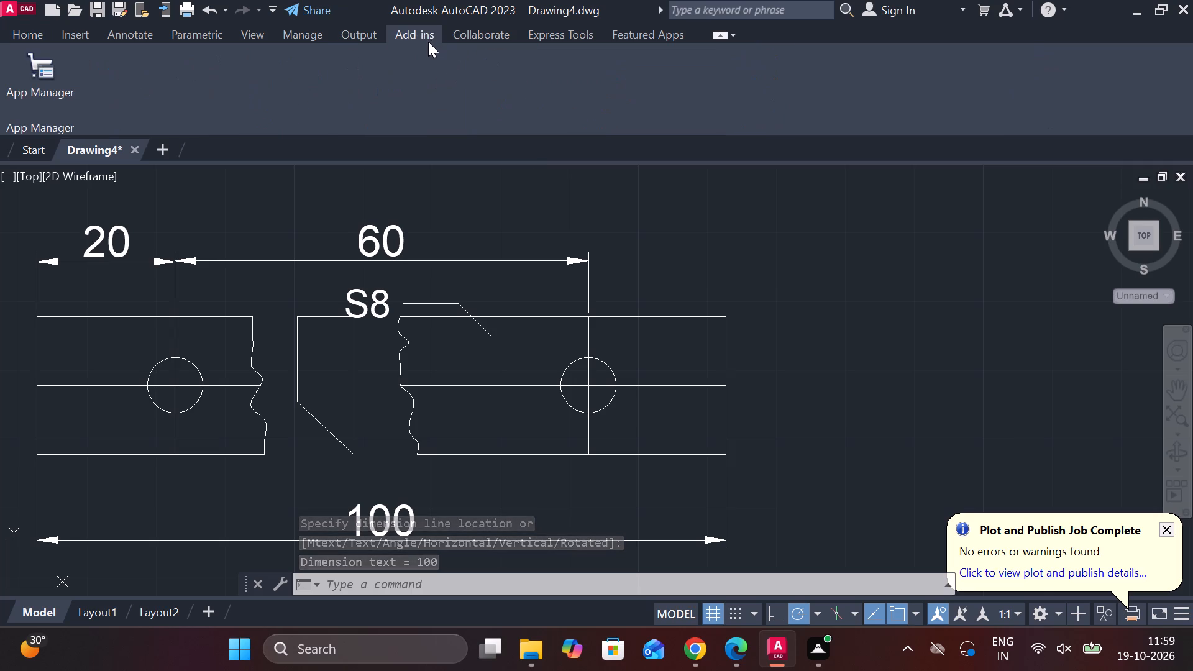
pyautogui.click(30, 37)
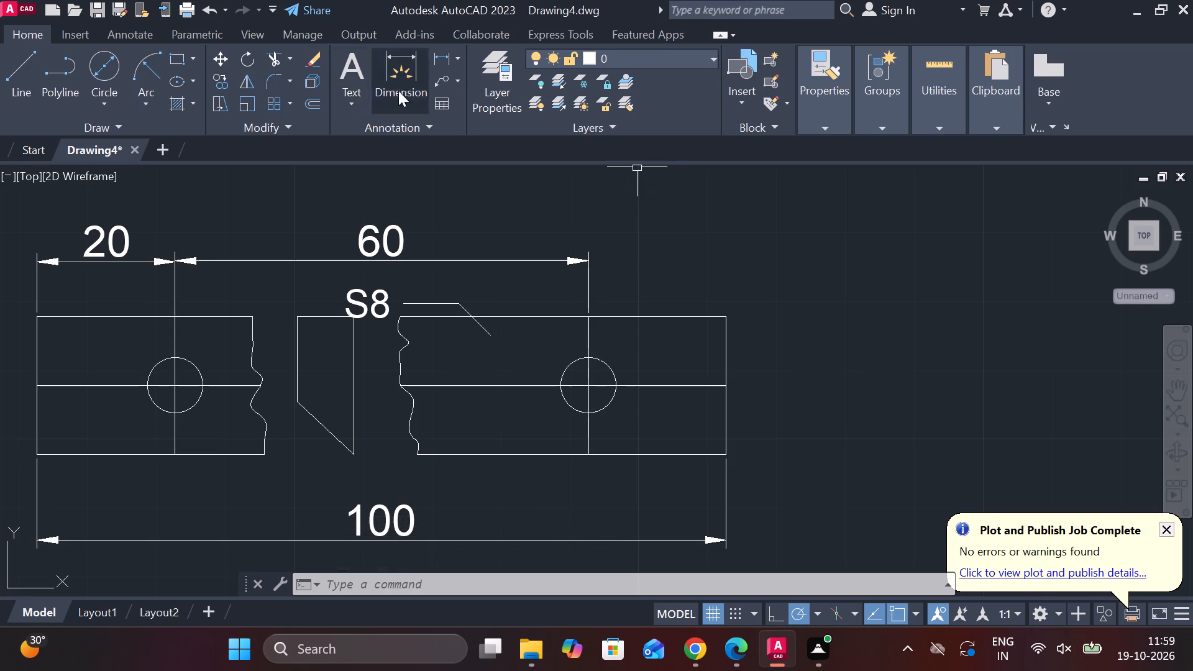
pyautogui.click(445, 63)
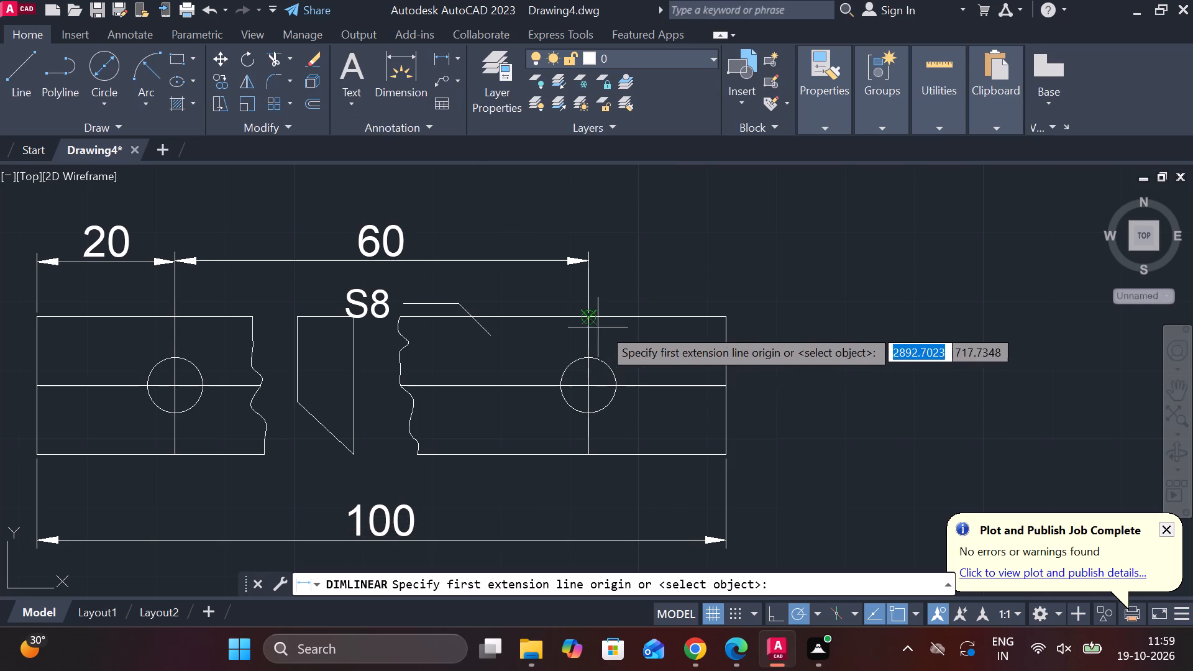
pyautogui.click(726, 316)
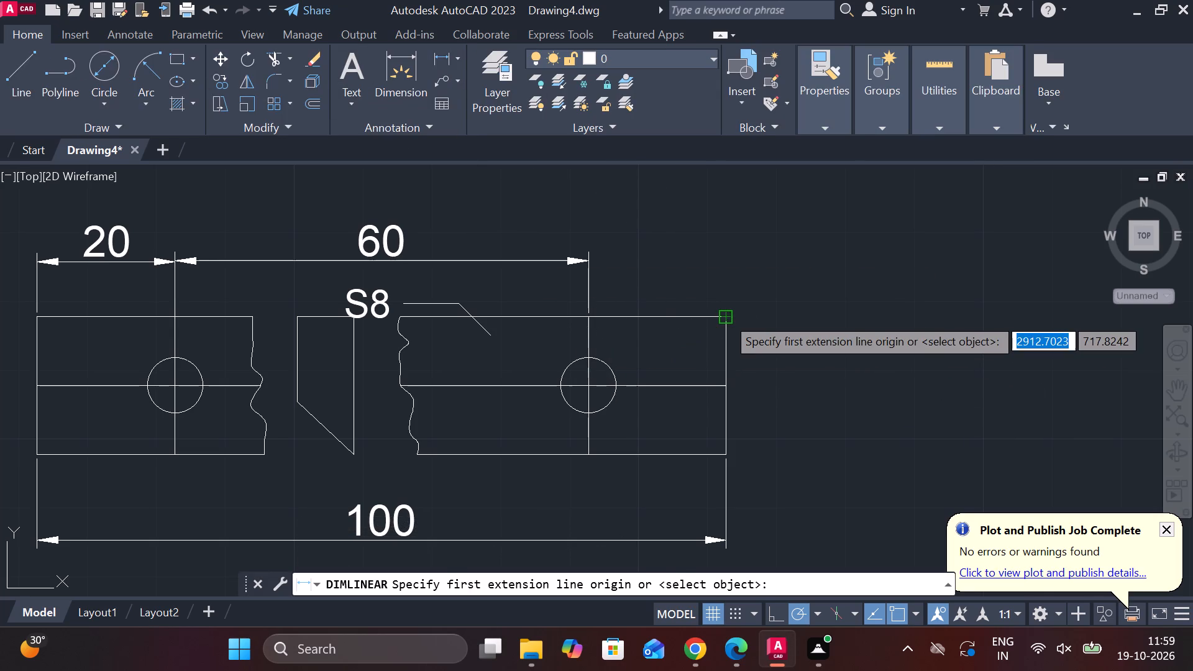
pyautogui.click(722, 452)
pyautogui.click(810, 400)
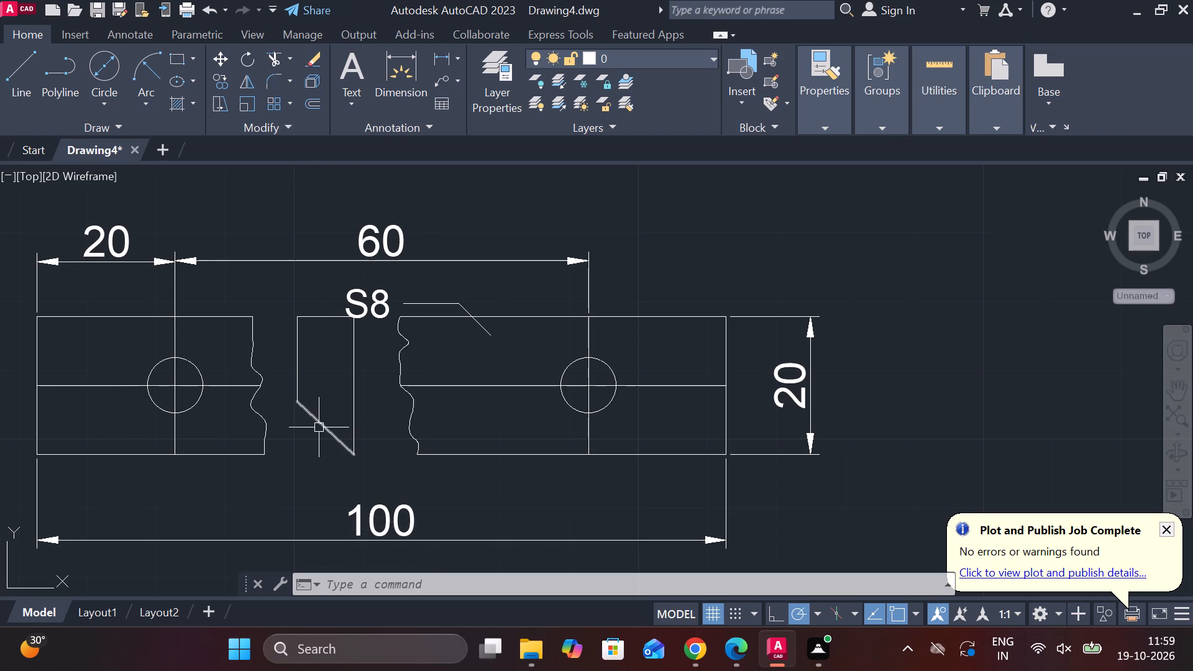
# Add a vertical linear dimension from the bar's lower-left corner to its horizontal centreline at the left end.
pyautogui.click(449, 55)
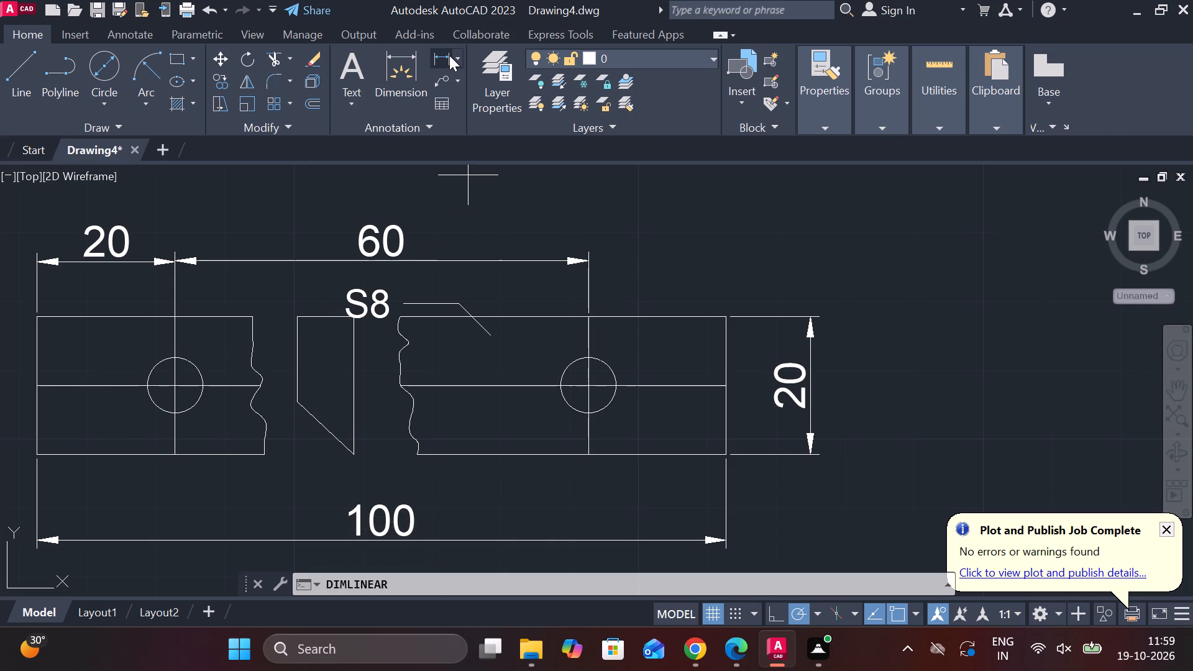
pyautogui.click(39, 456)
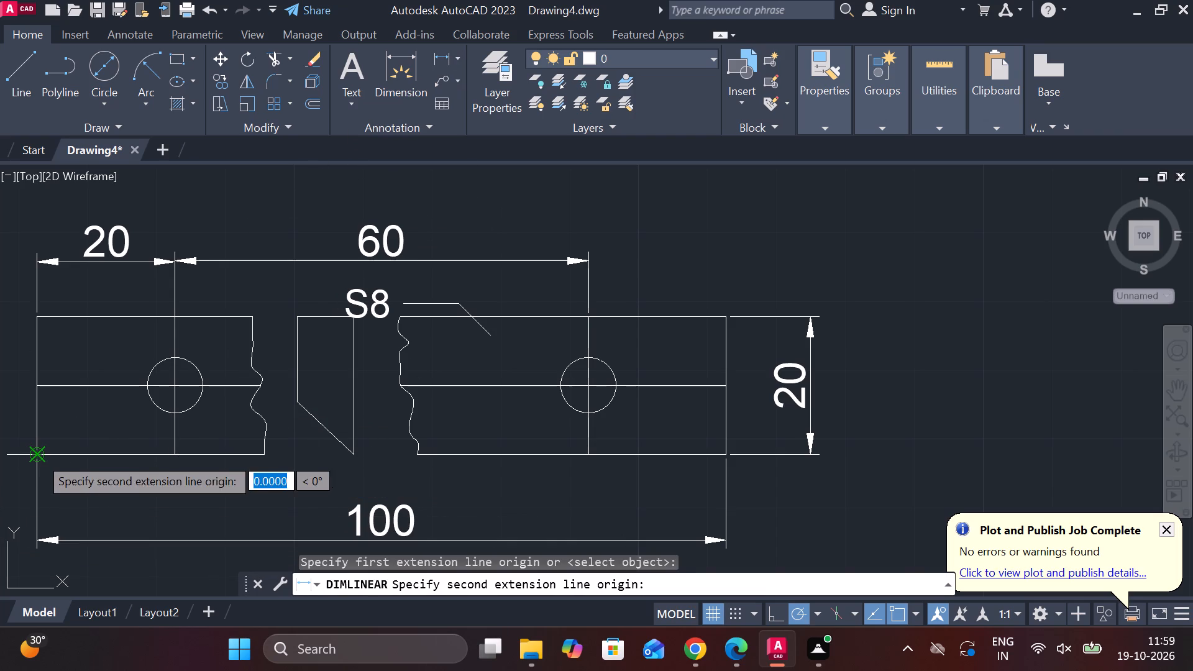
pyautogui.click(39, 385)
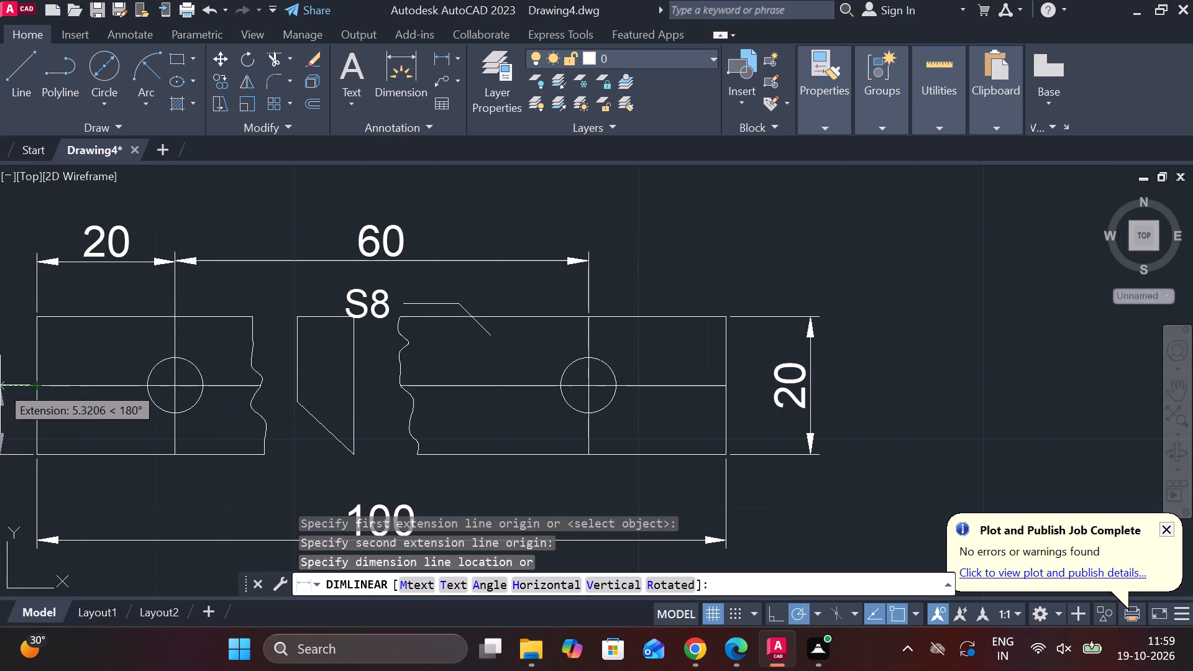
pyautogui.scroll(-2, 0, 386)
pyautogui.scroll(-2, 299, 402)
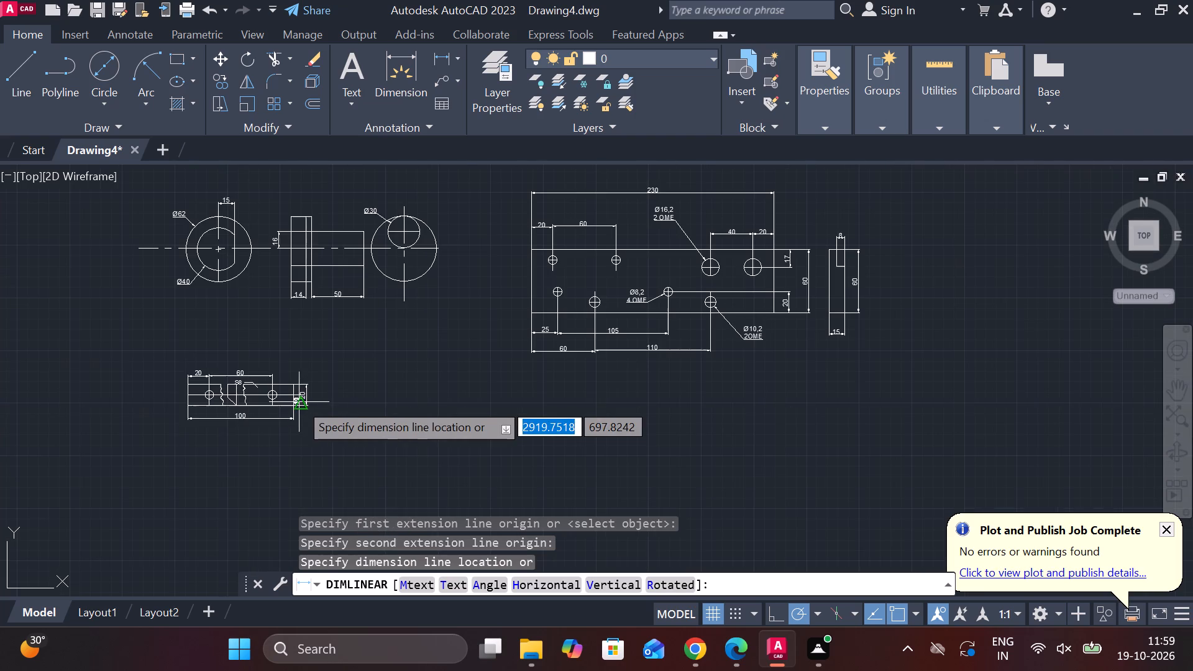
pyautogui.click(175, 398)
# Move the centreline height dimension outward, clear of the bar's left edge, and deselect it.
pyautogui.scroll(3, 231, 416)
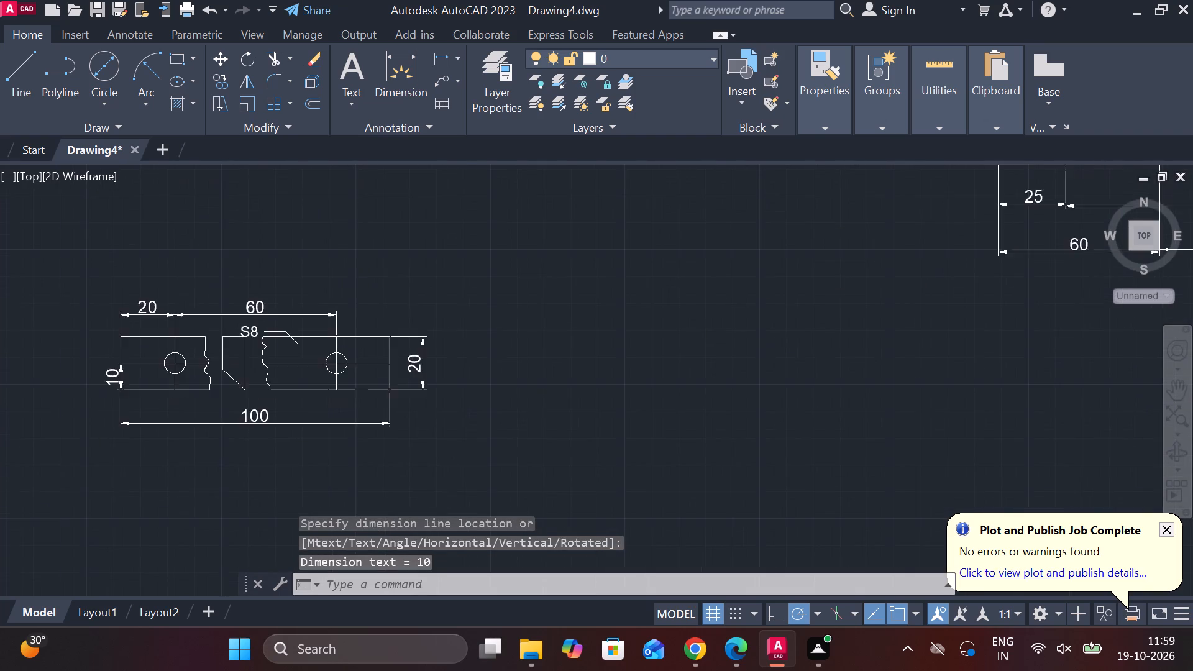
pyautogui.click(40, 362)
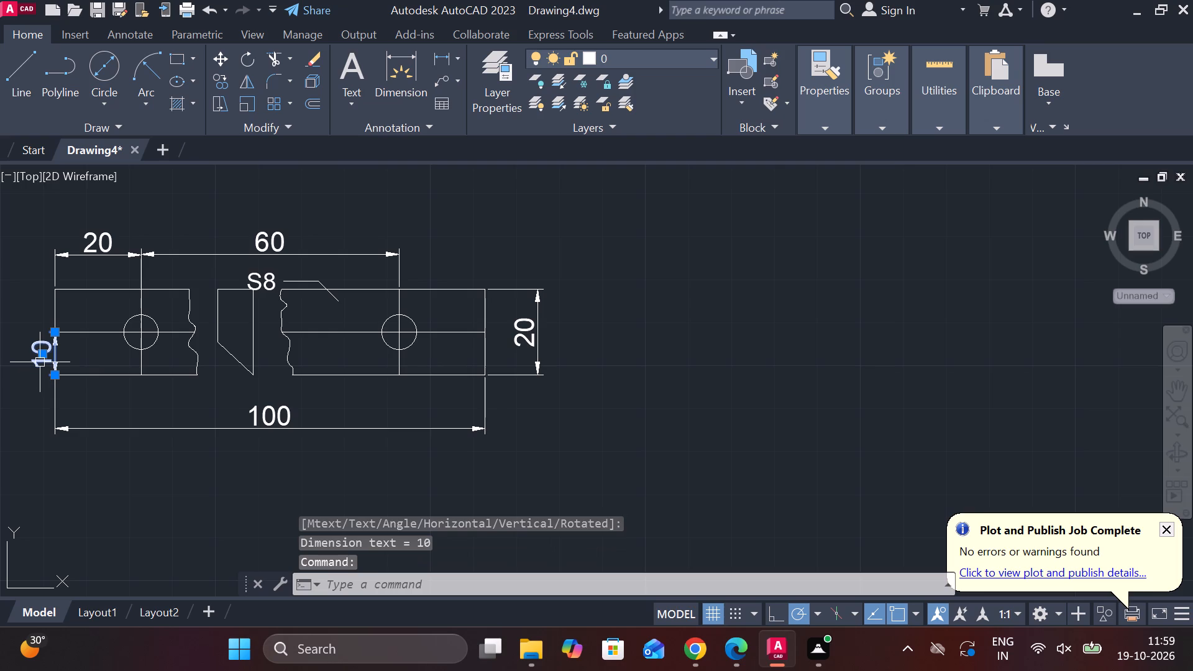
pyautogui.click(44, 354)
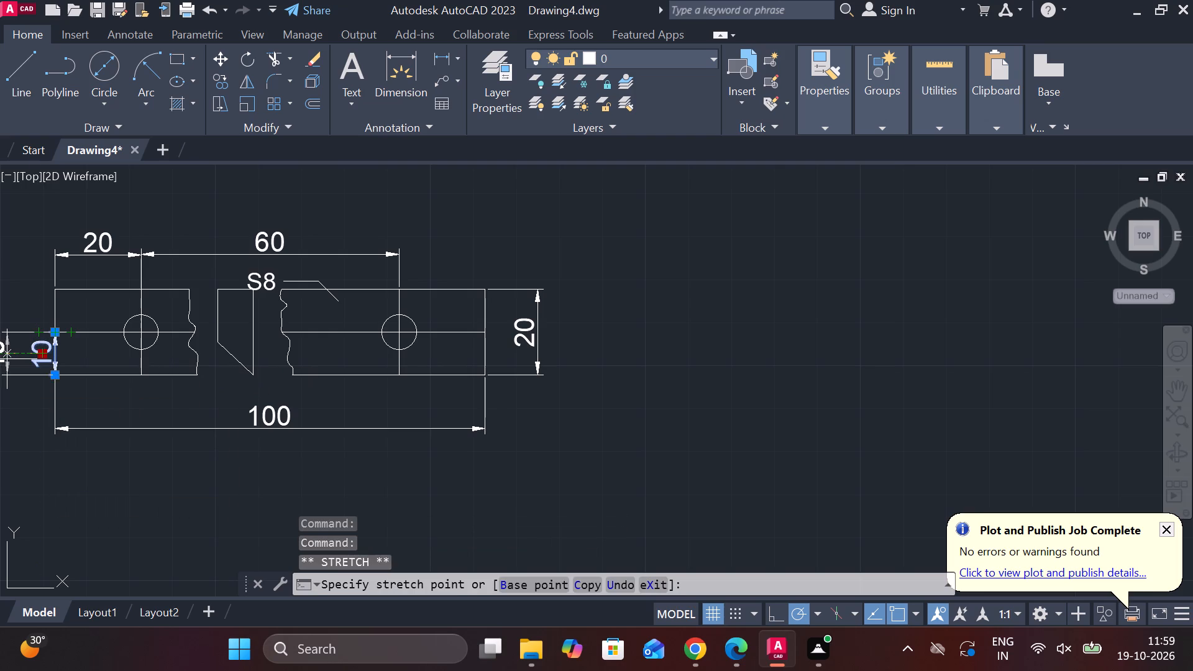
pyautogui.click(19, 359)
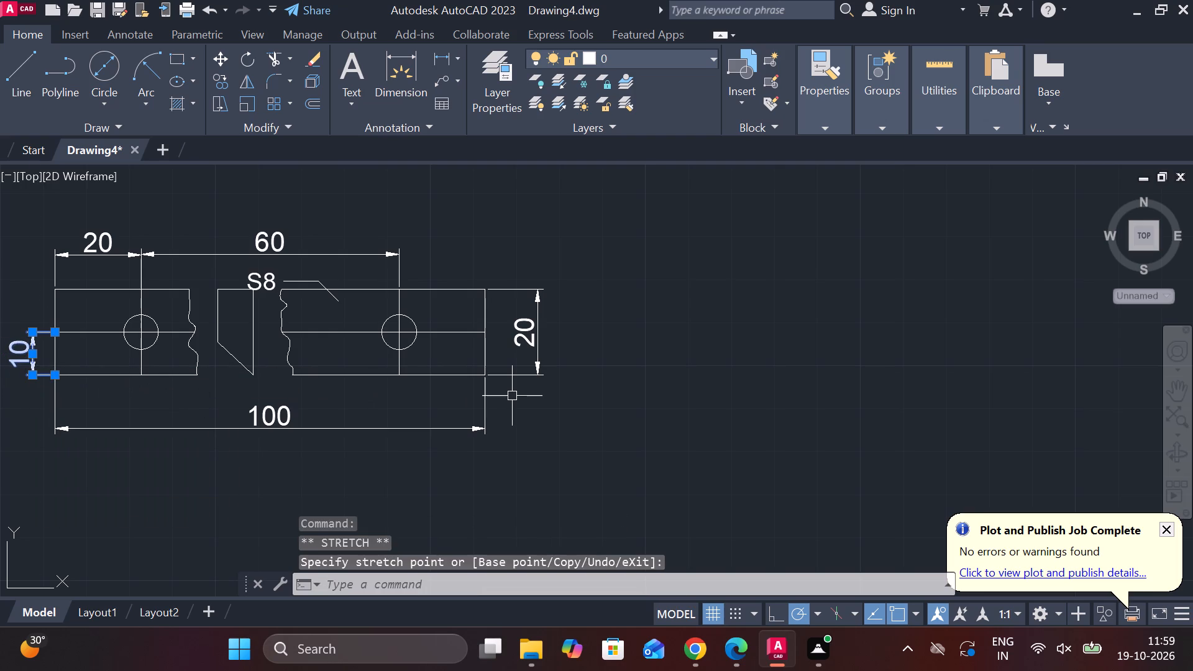
pyautogui.press('Escape')
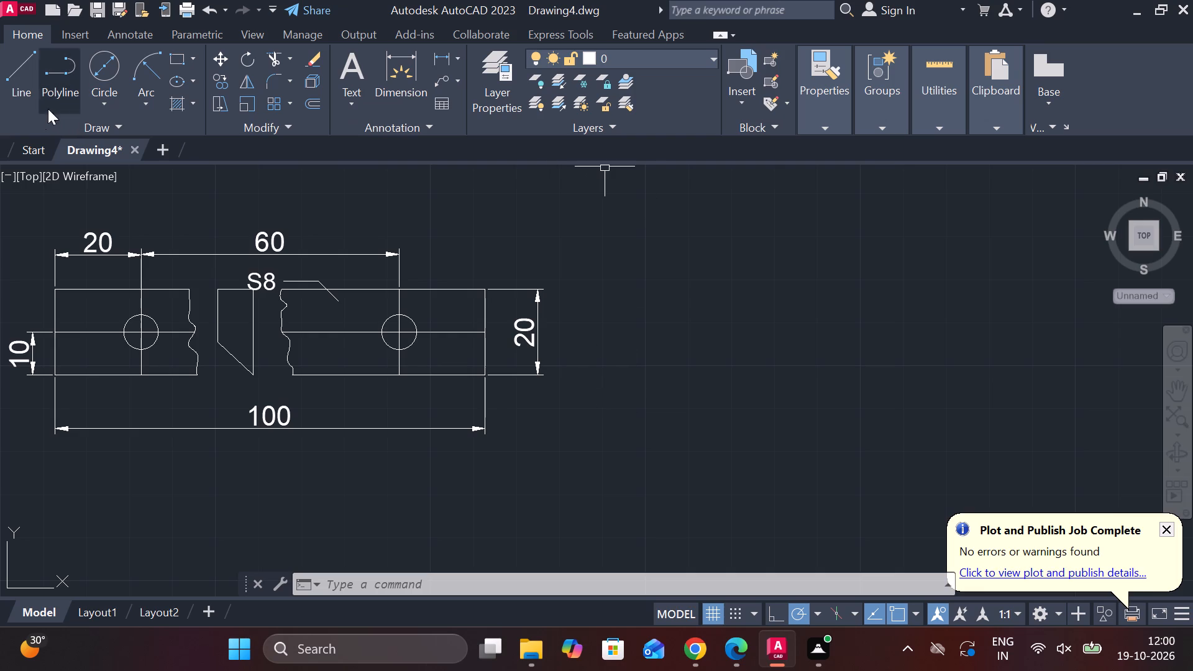
# Draw a closed rectangle of lines 100 wide and 105 high to the right of the dimensioned bar.
pyautogui.scroll(-2, 506, 269)
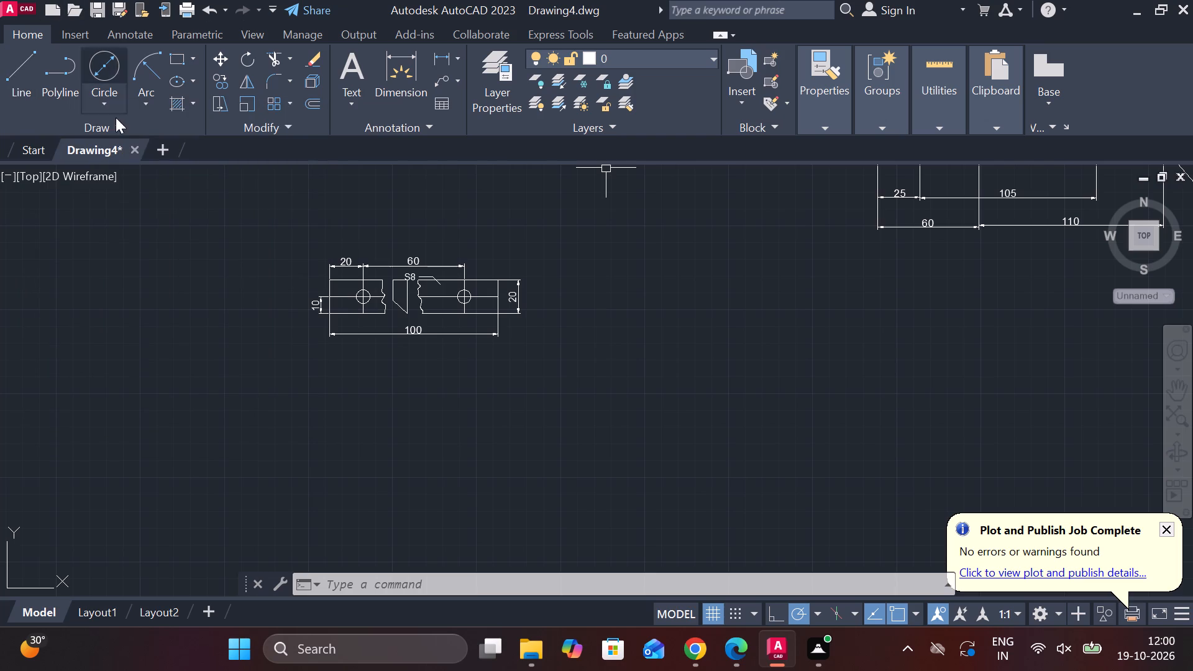
pyautogui.click(16, 83)
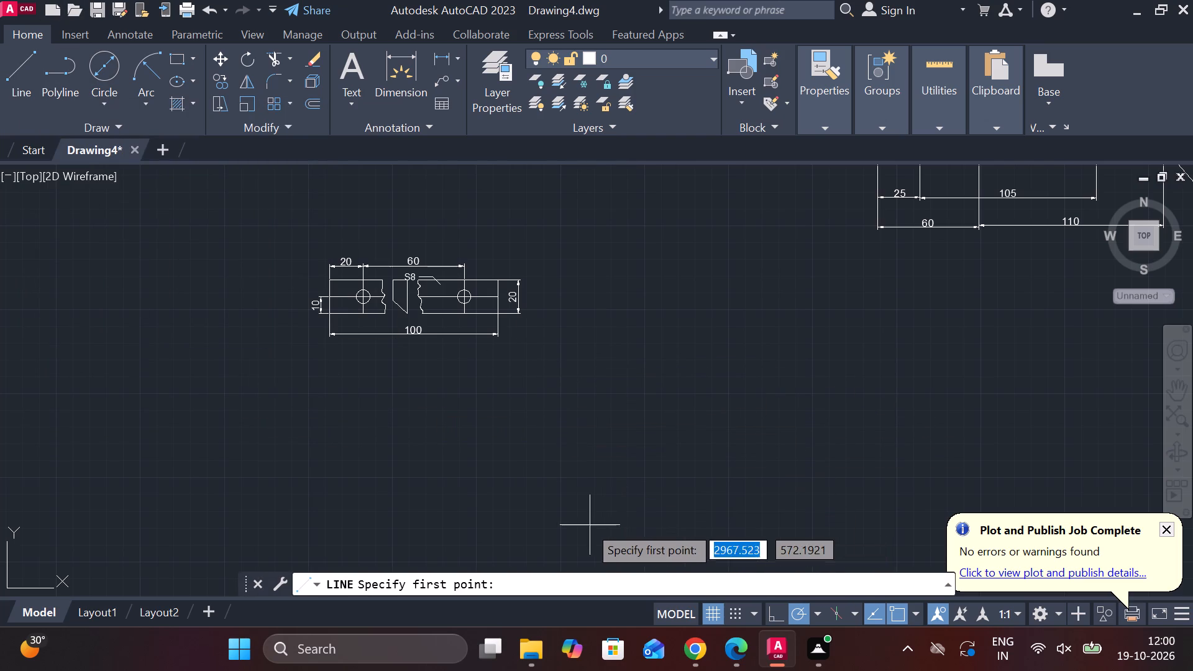
pyautogui.click(602, 306)
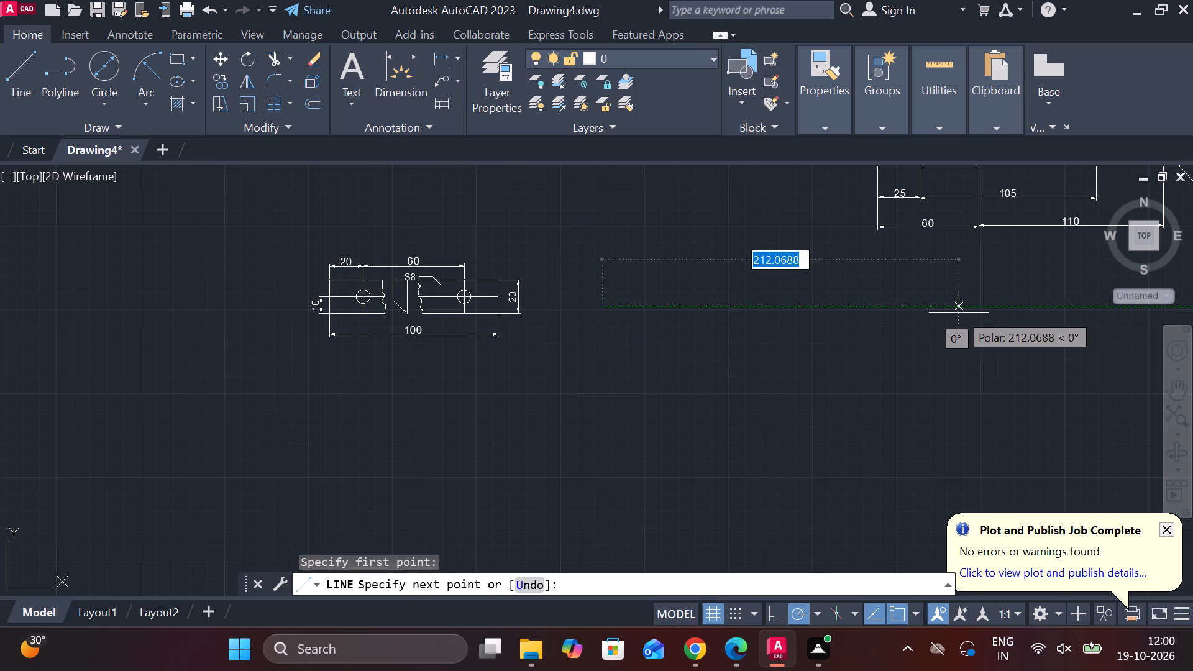
pyautogui.write('100')
pyautogui.press('Return')
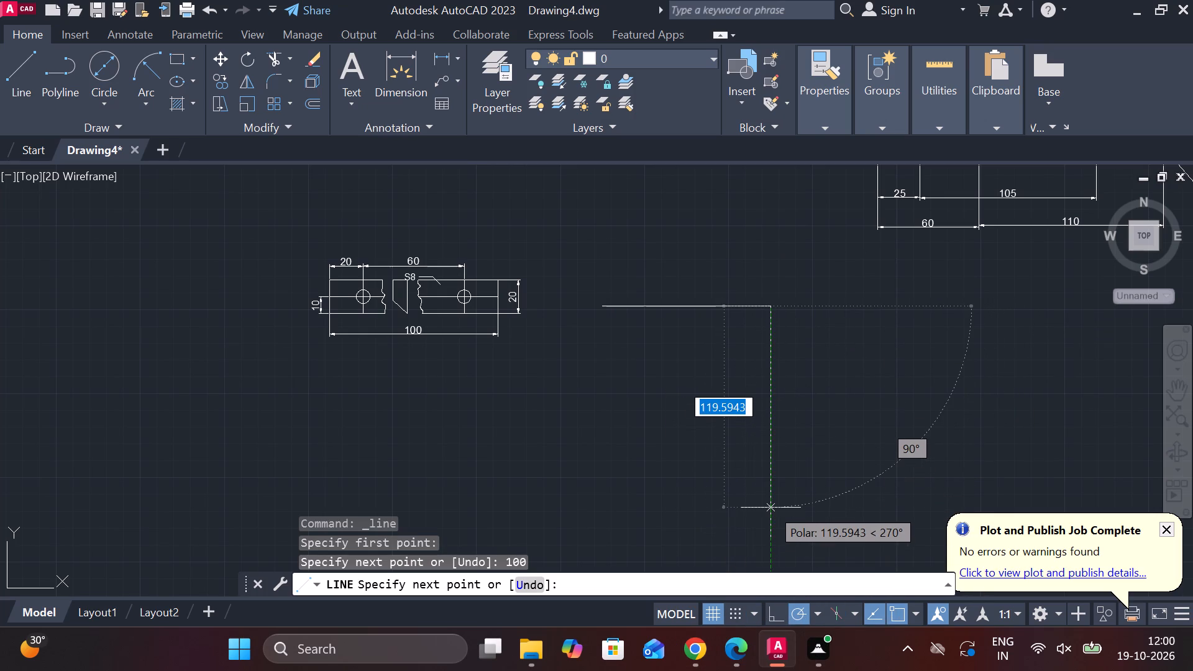
pyautogui.write('105')
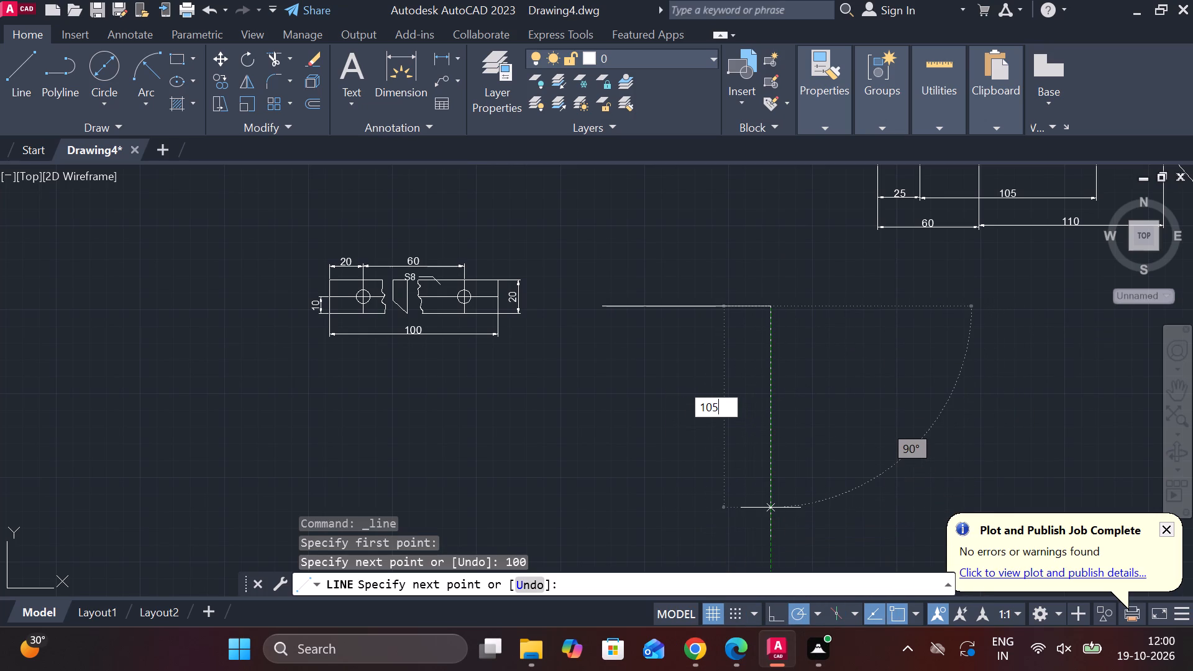
pyautogui.press('Return')
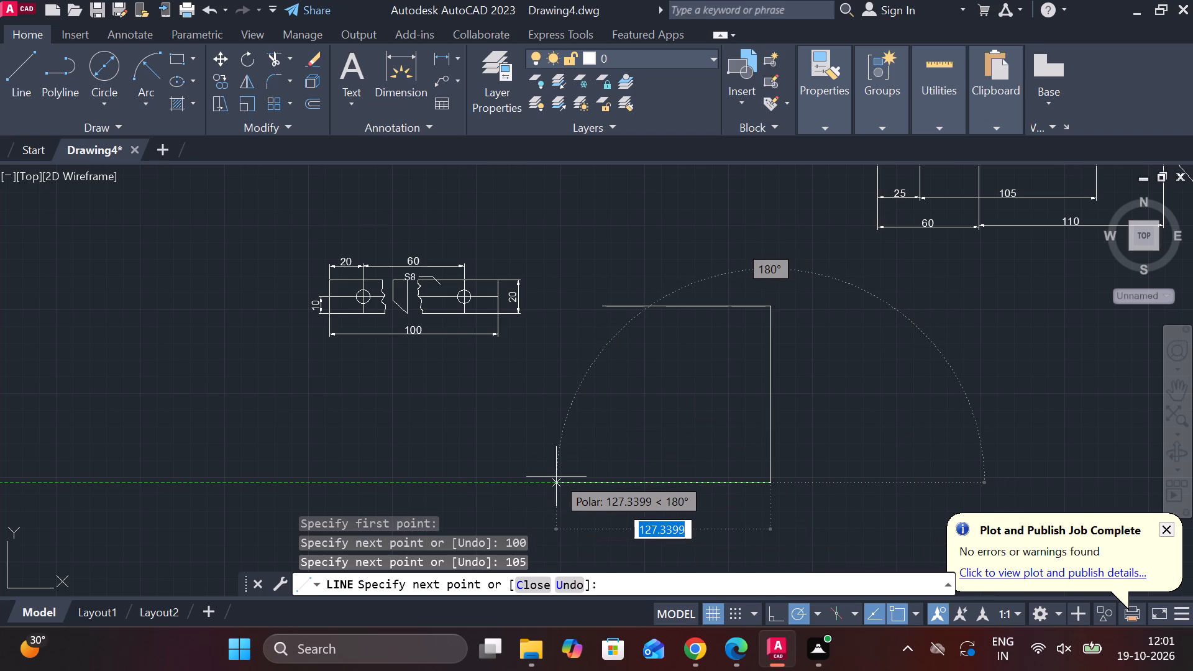
pyautogui.press('1')
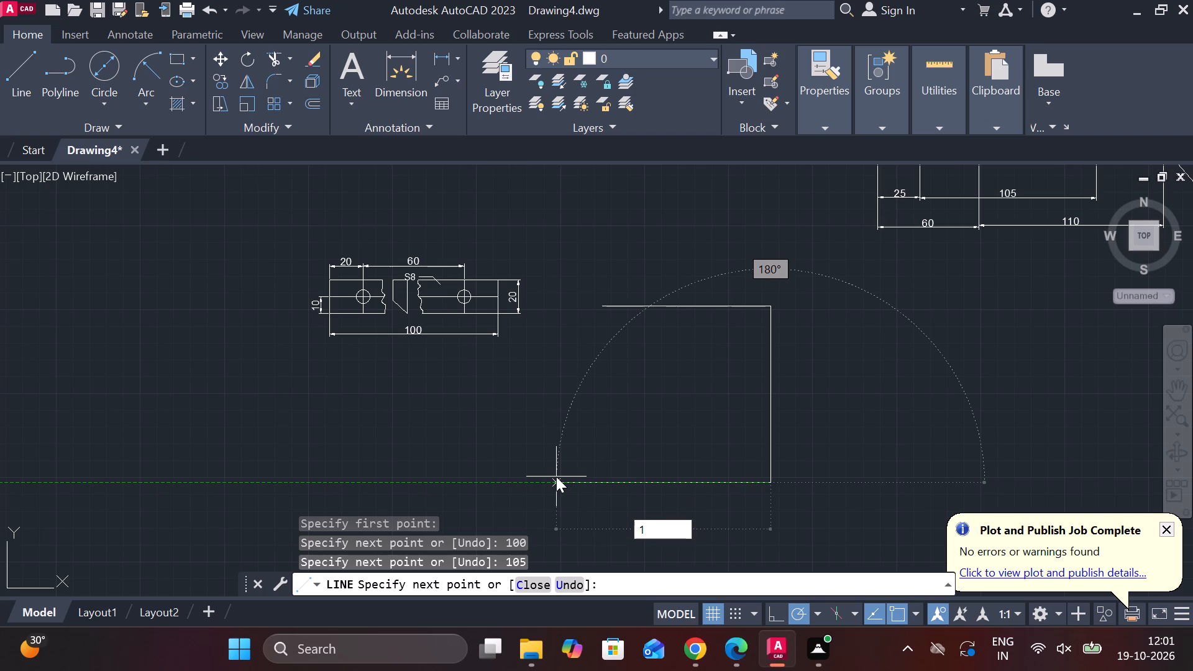
pyautogui.write('00')
pyautogui.press('Return')
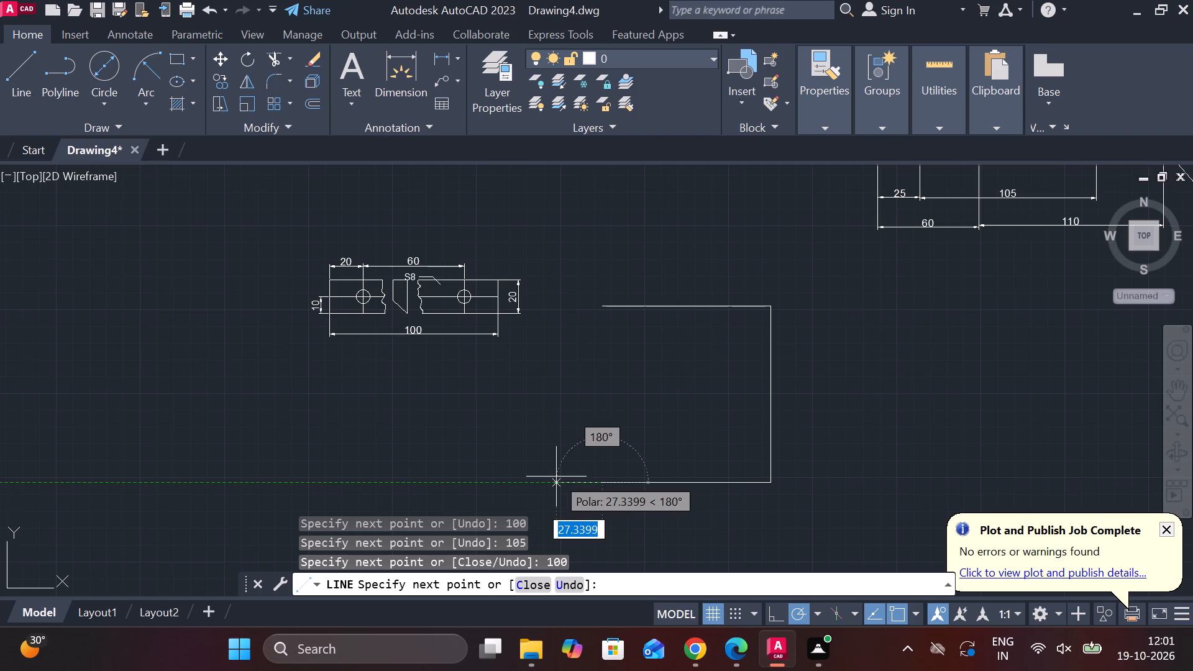
pyautogui.click(598, 306)
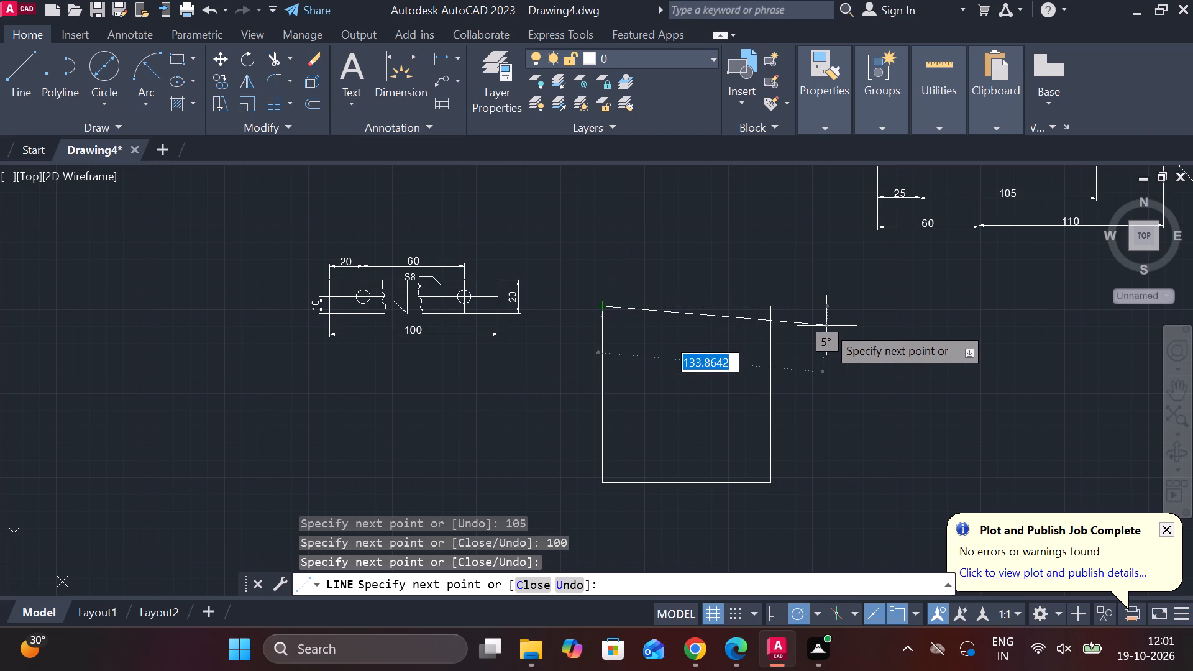
pyautogui.press('Escape')
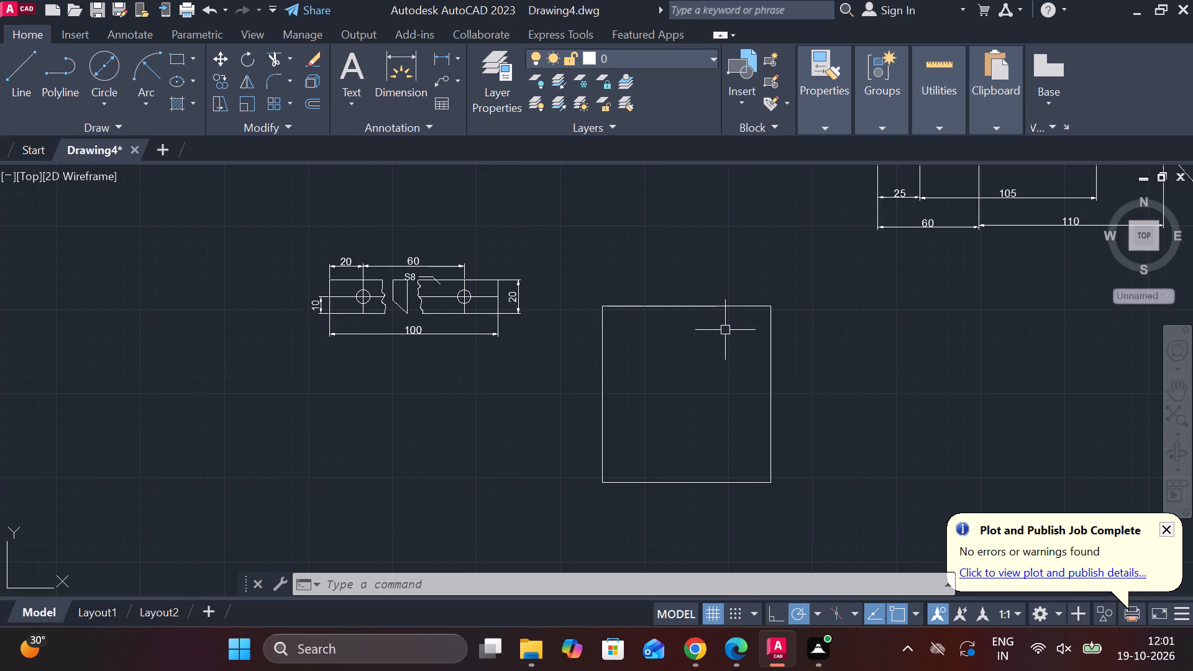
# Delete the left vertical edge of the new 100 by 105 rectangle.
pyautogui.click(601, 426)
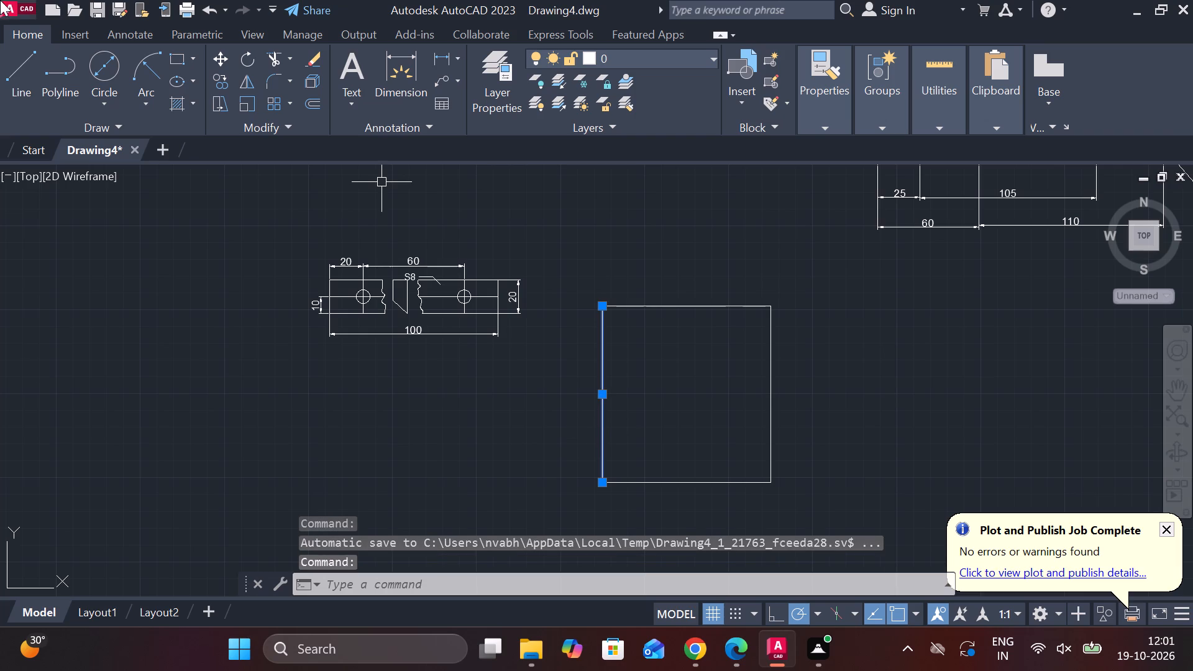
pyautogui.press('Delete')
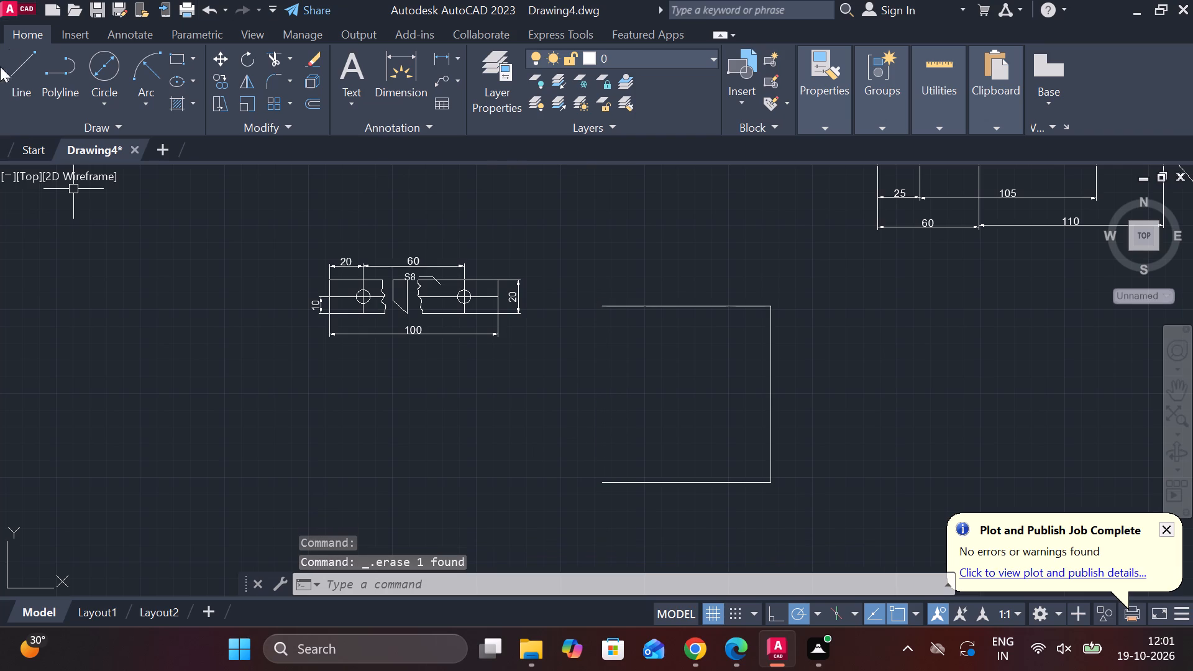
# Draw a 120 long vertical left edge down from the open upper-left corner, with a sloping line to the outline's lower-right corner.
pyautogui.click(8, 78)
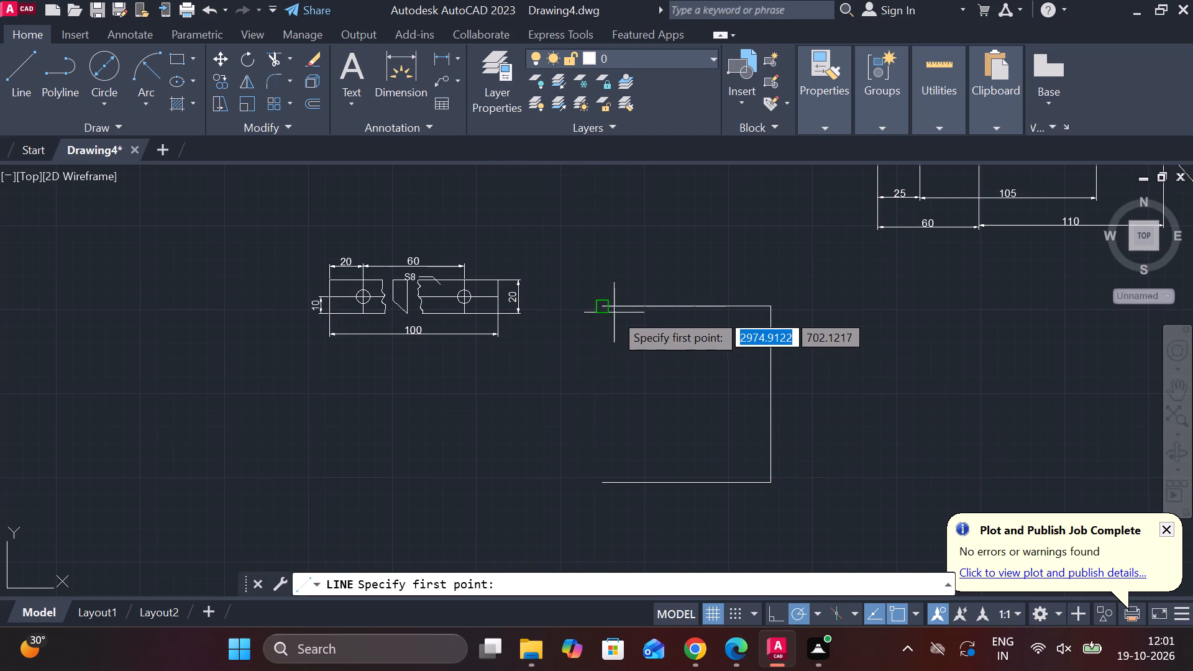
pyautogui.click(607, 311)
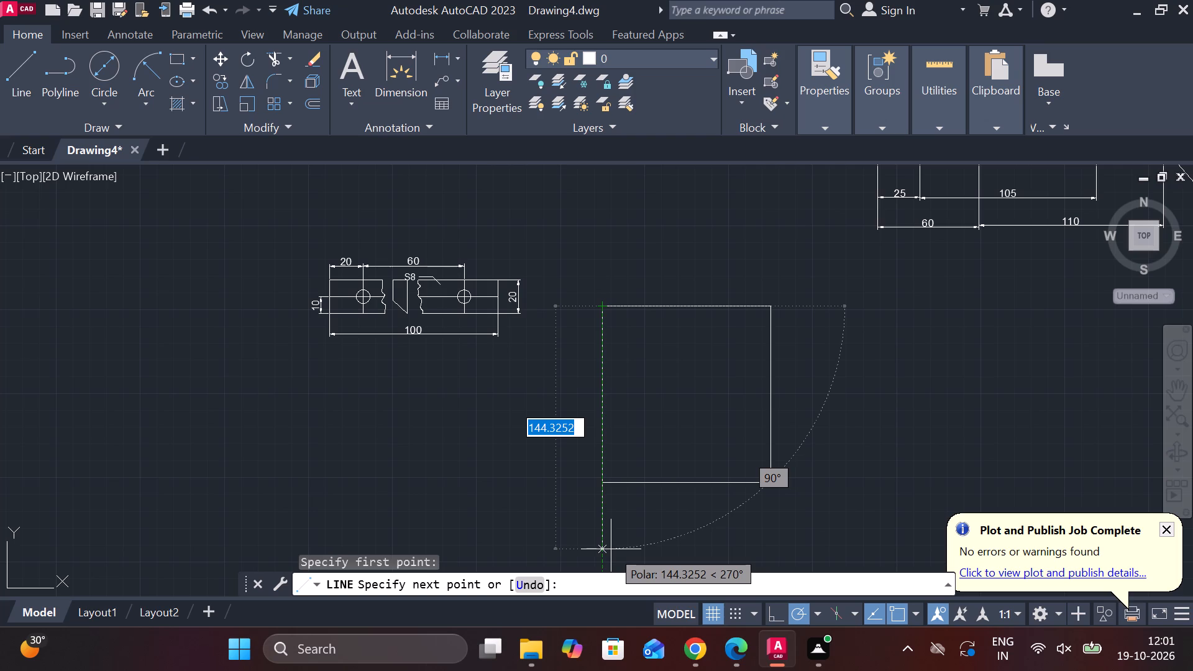
pyautogui.write('12')
pyautogui.press('0')
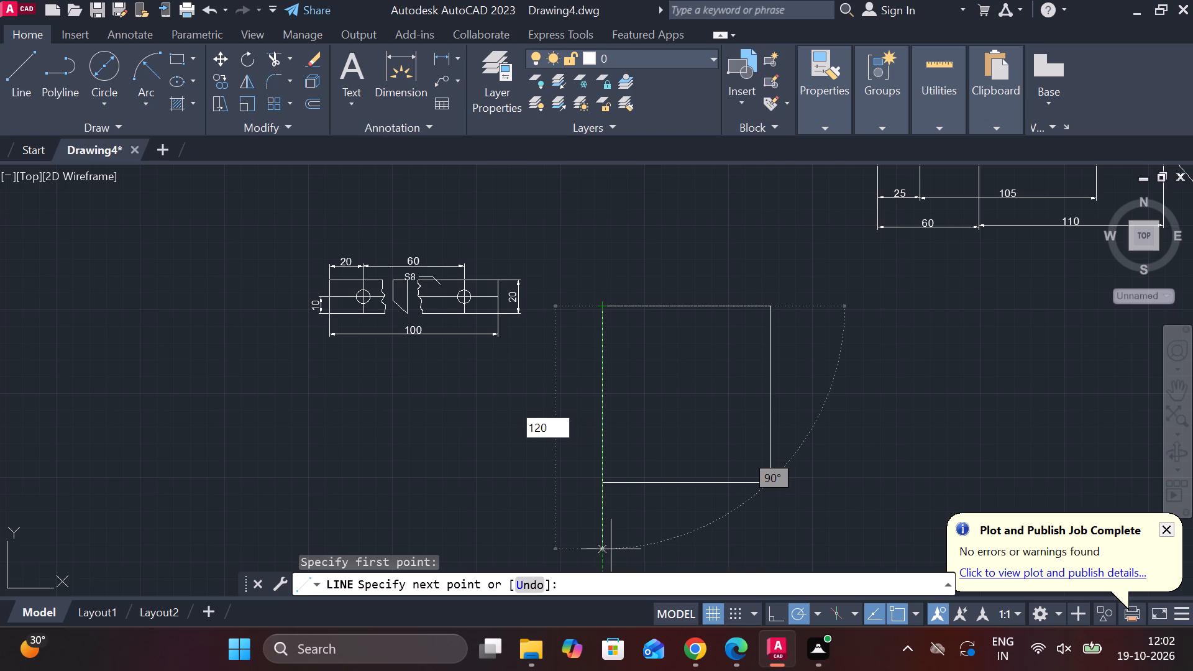
pyautogui.press('Return')
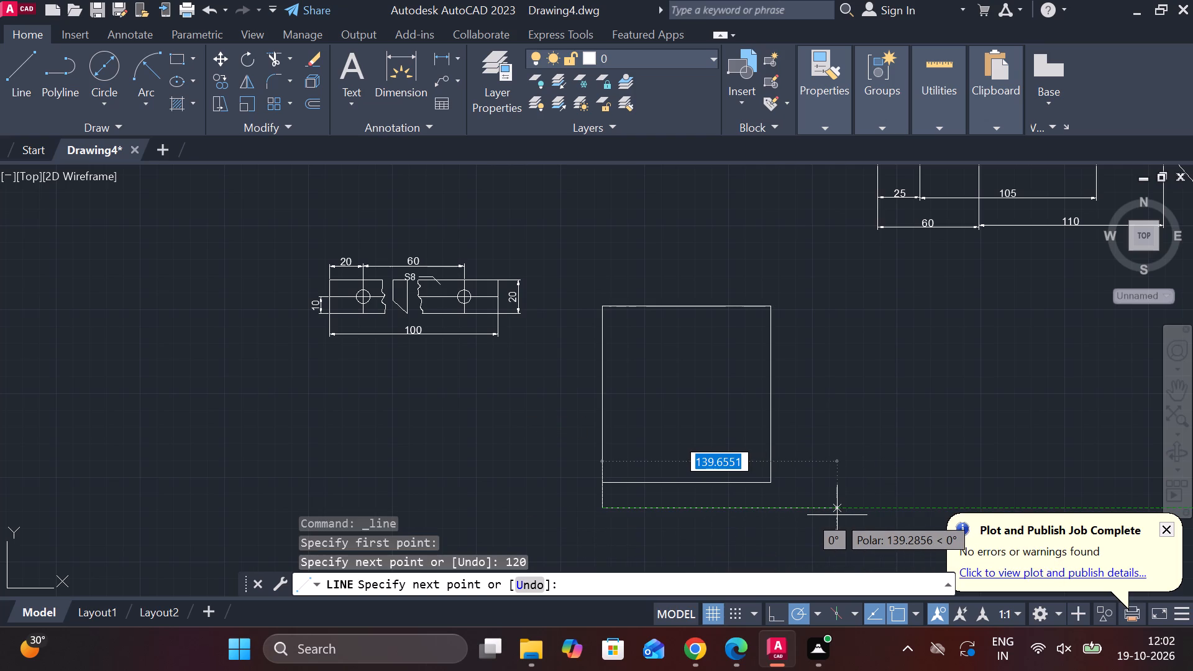
pyautogui.scroll(3, 761, 492)
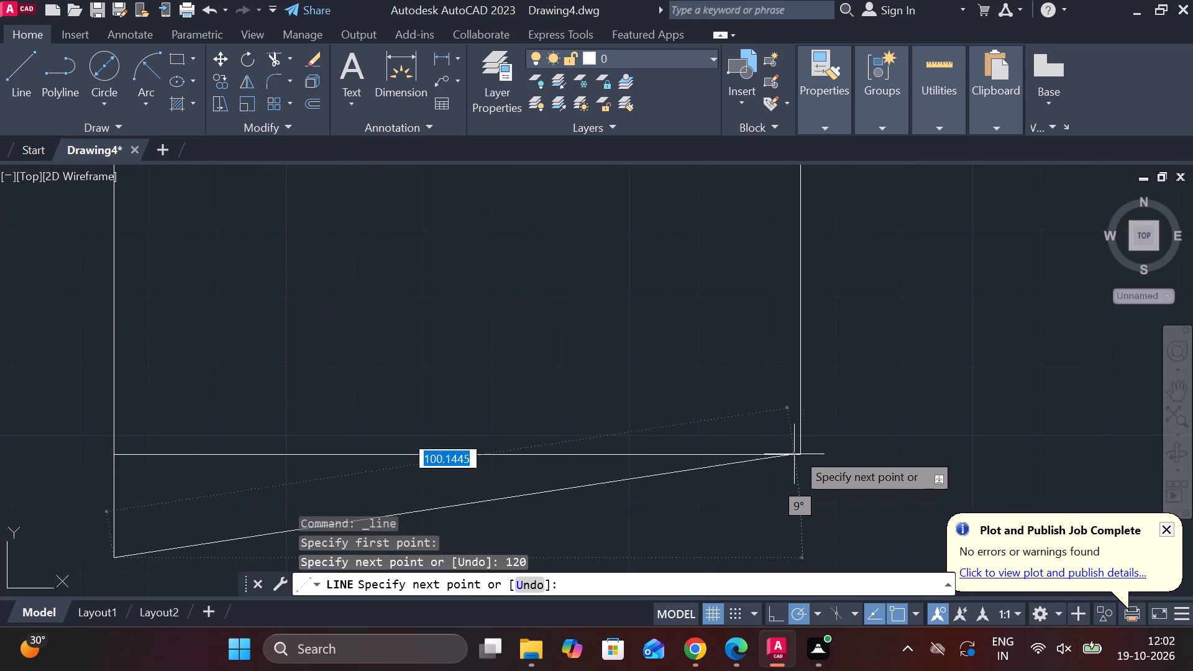
pyautogui.click(805, 450)
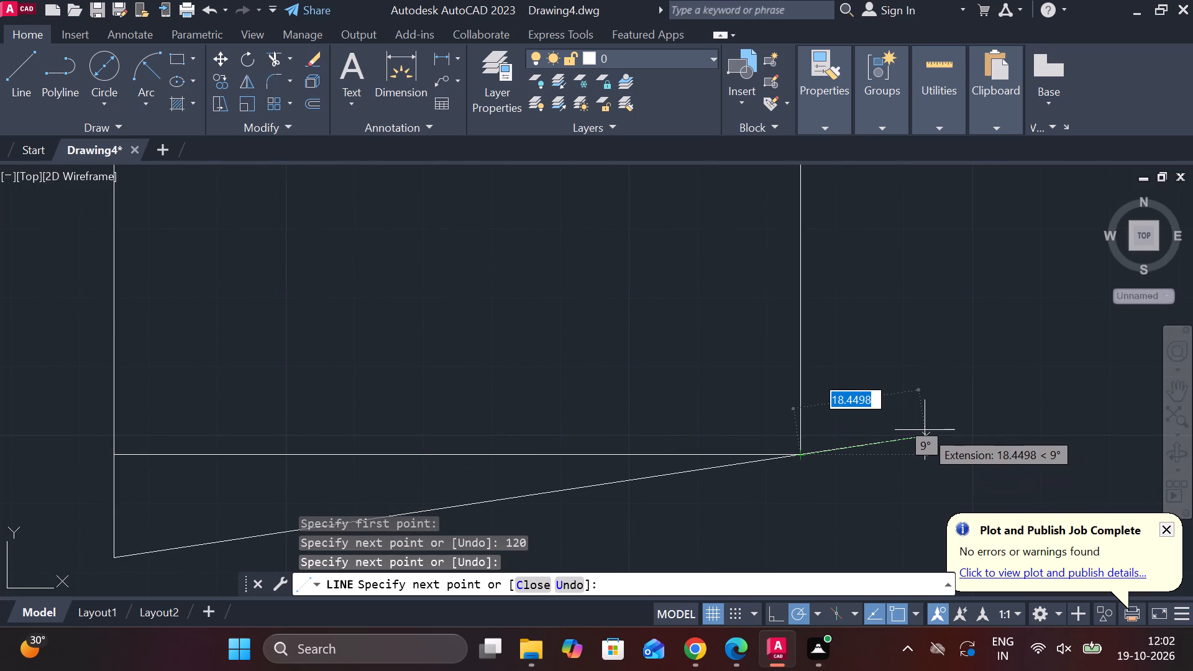
pyautogui.press('Escape')
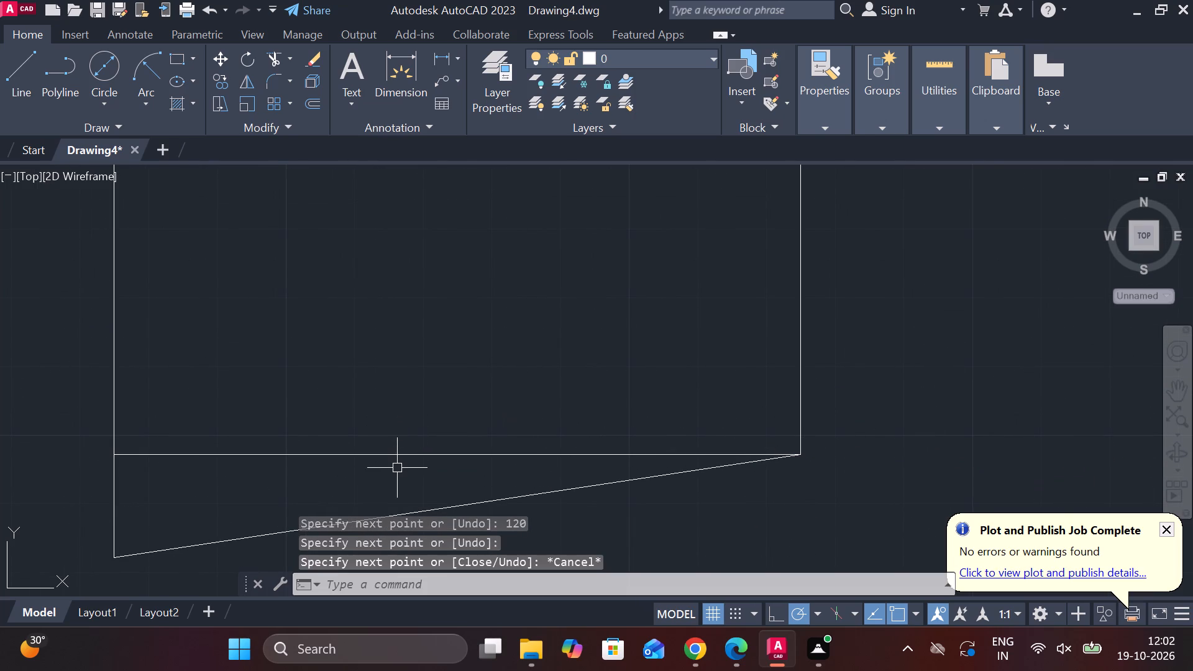
# Delete the horizontal line above the new sloping bottom edge.
pyautogui.click(403, 457)
pyautogui.press('Delete')
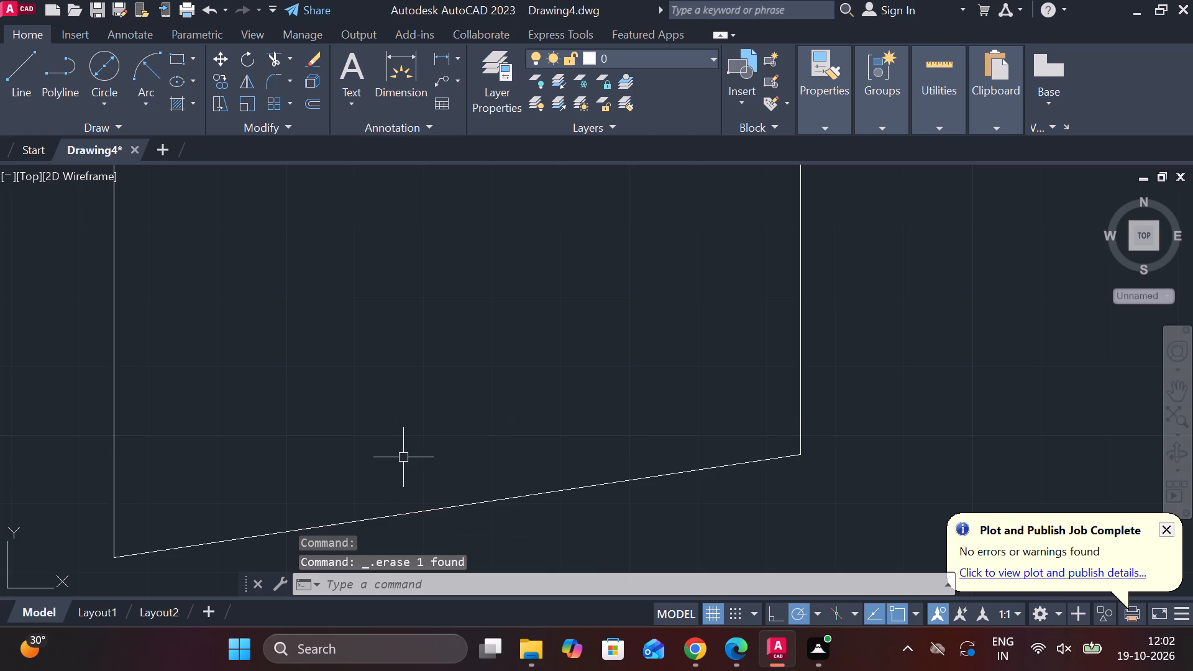
# Offset the sloping bottom edge 20 upward into the outline using the Through option.
pyautogui.scroll(-3, 395, 360)
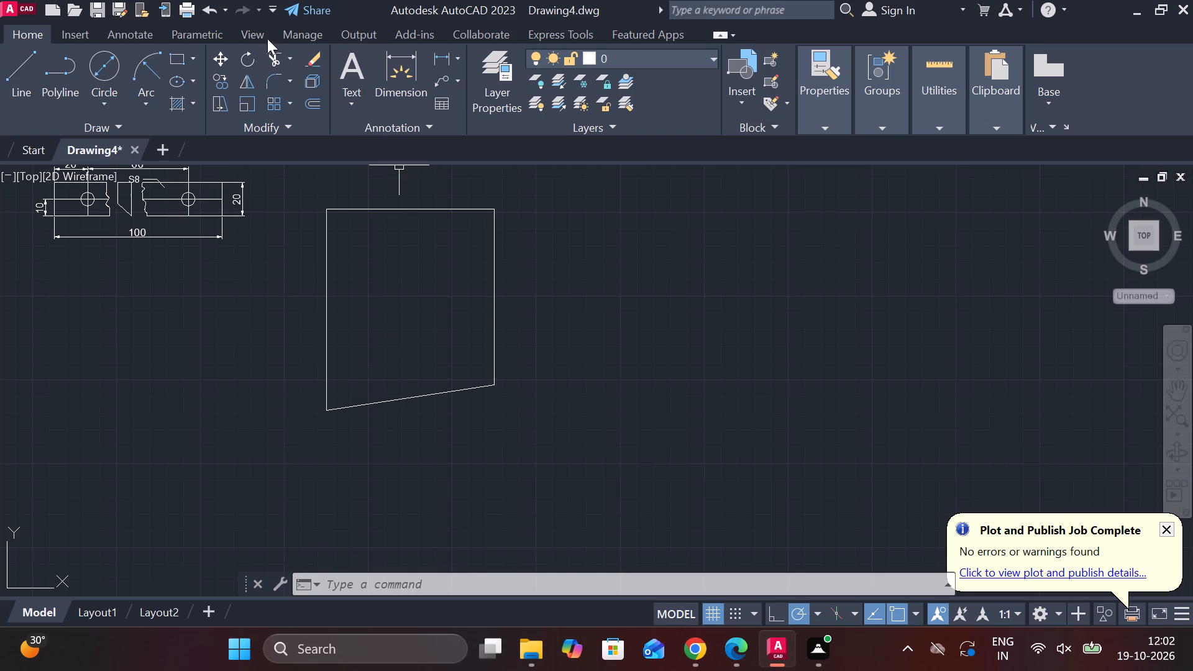
pyautogui.click(410, 401)
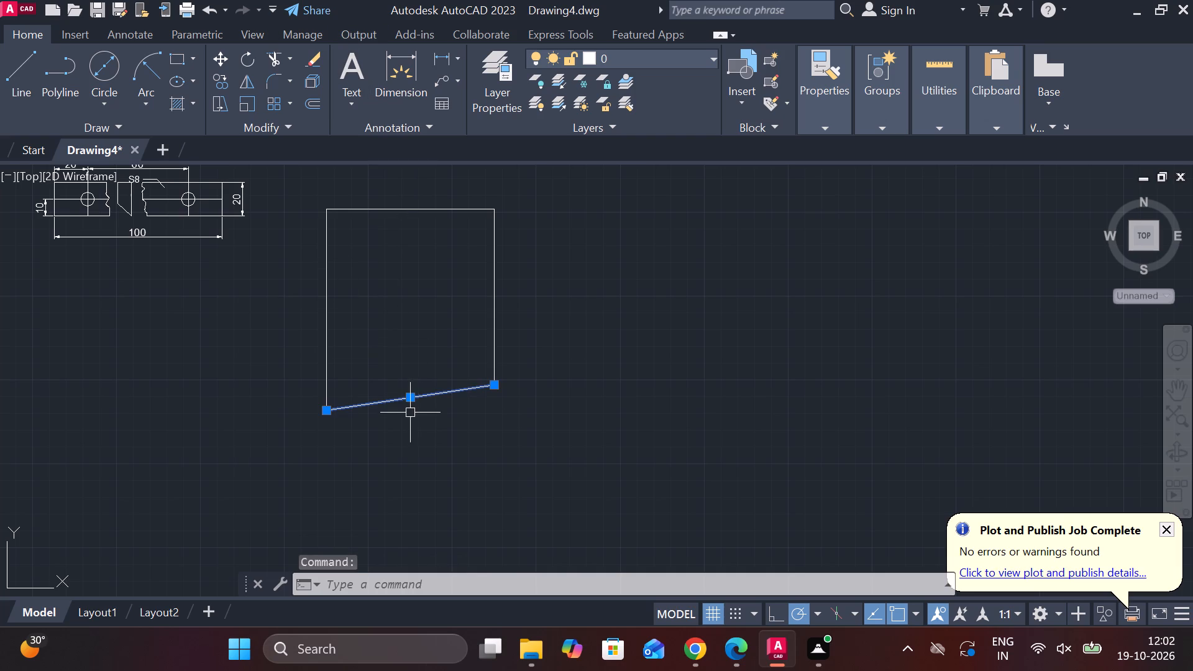
pyautogui.press('o')
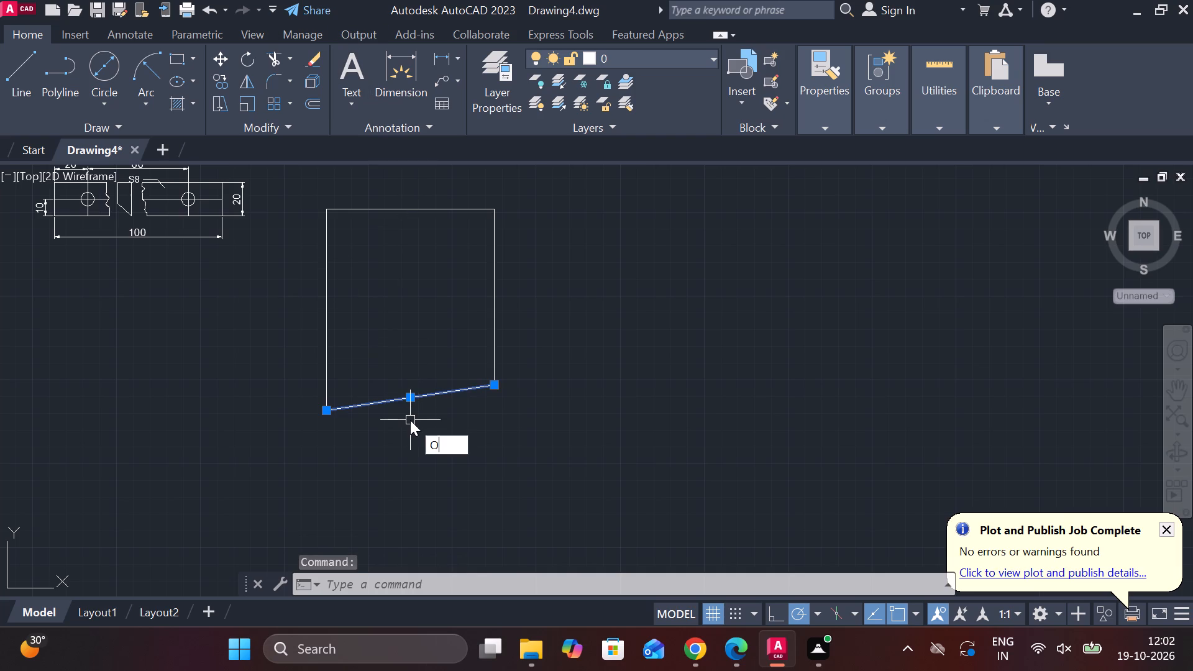
pyautogui.write('FF')
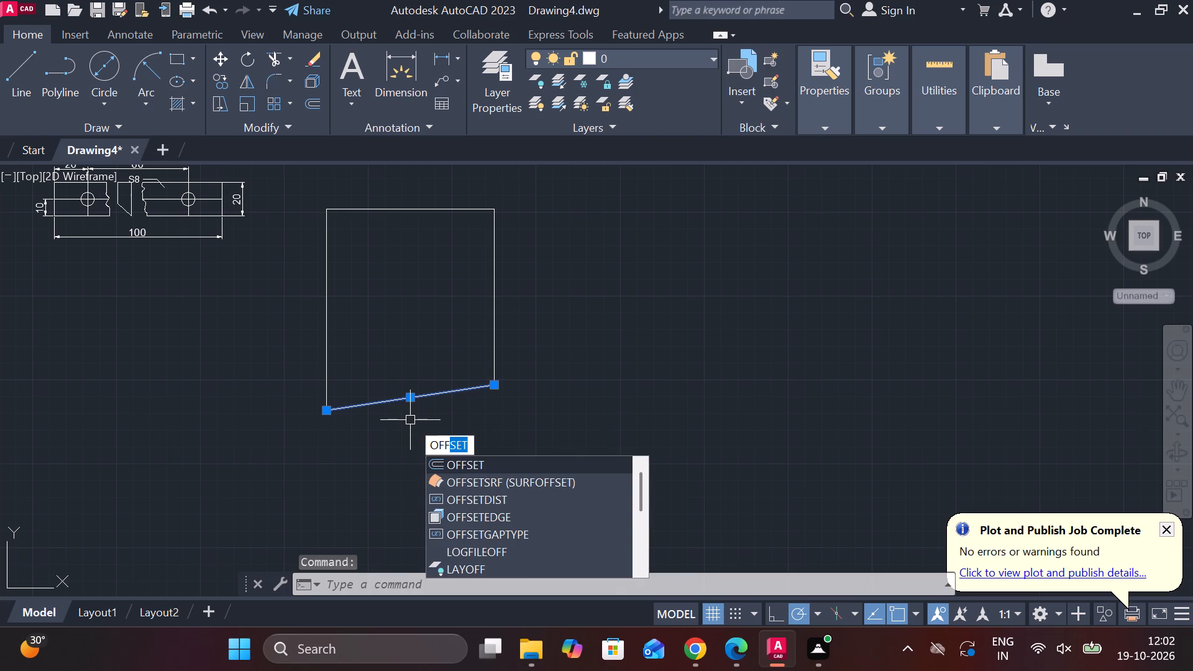
pyautogui.click(485, 462)
pyautogui.click(409, 399)
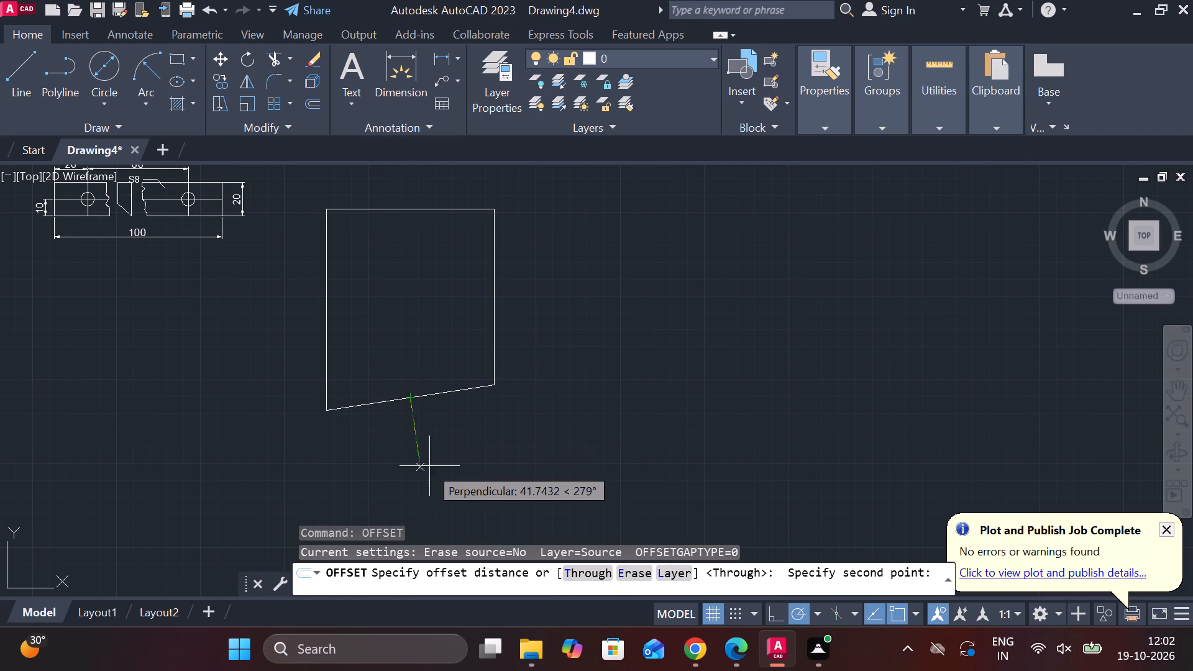
pyautogui.click(600, 575)
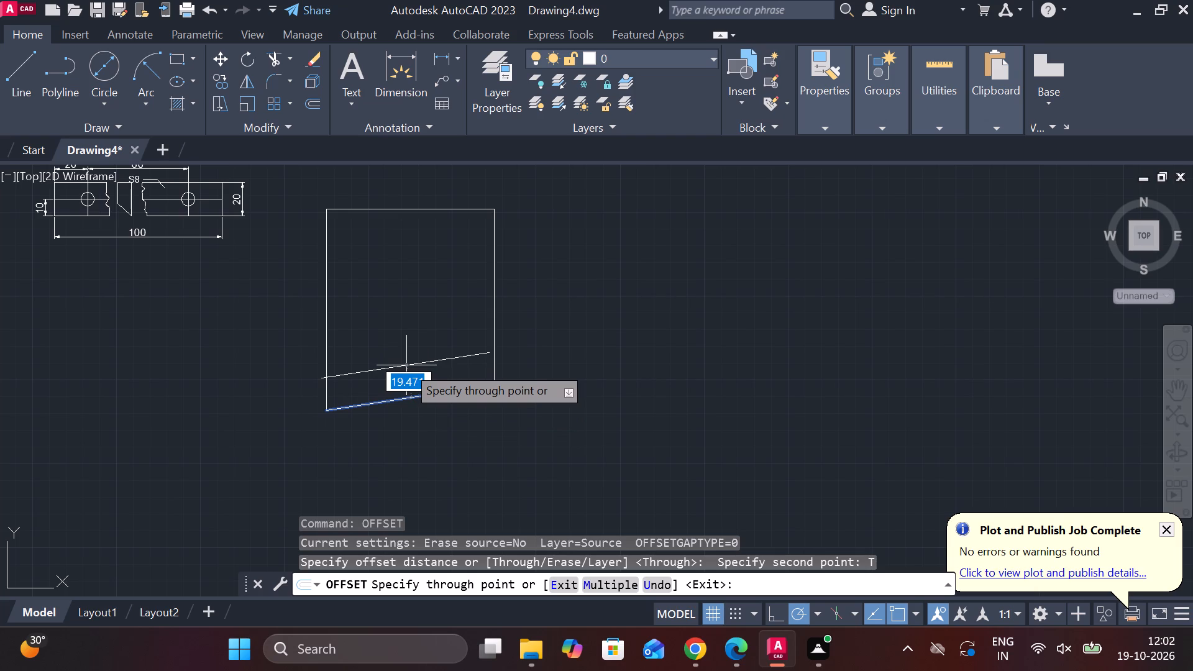
pyautogui.write('10')
pyautogui.press('BackSpace')
pyautogui.press('BackSpace')
pyautogui.press('2')
pyautogui.press('0')
pyautogui.press('Return')
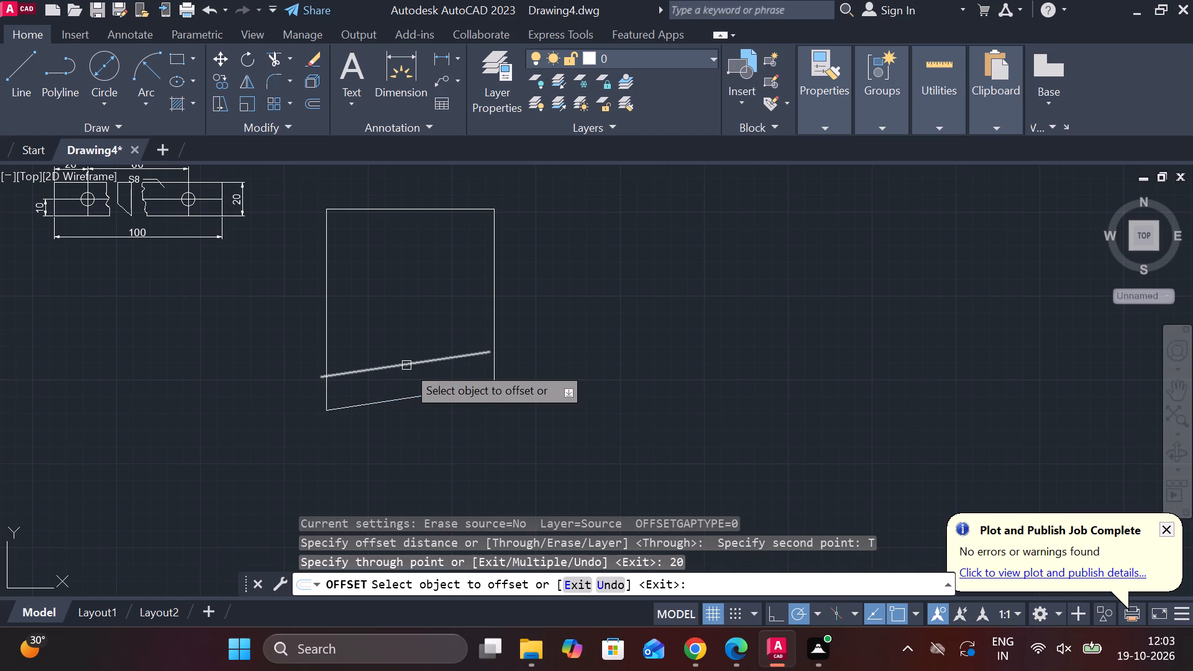
# Offset the sloping bottom edge 10 upward, between it and the first offset line, and end the Offset command.
pyautogui.click(398, 398)
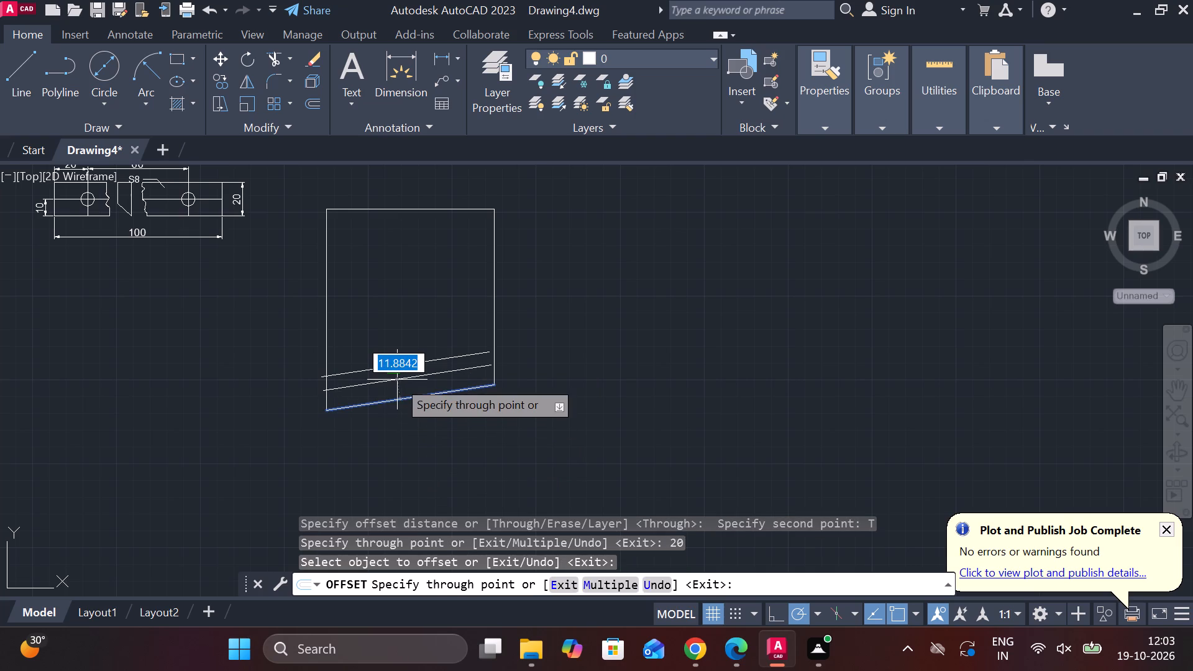
pyautogui.write('10')
pyautogui.press('Return')
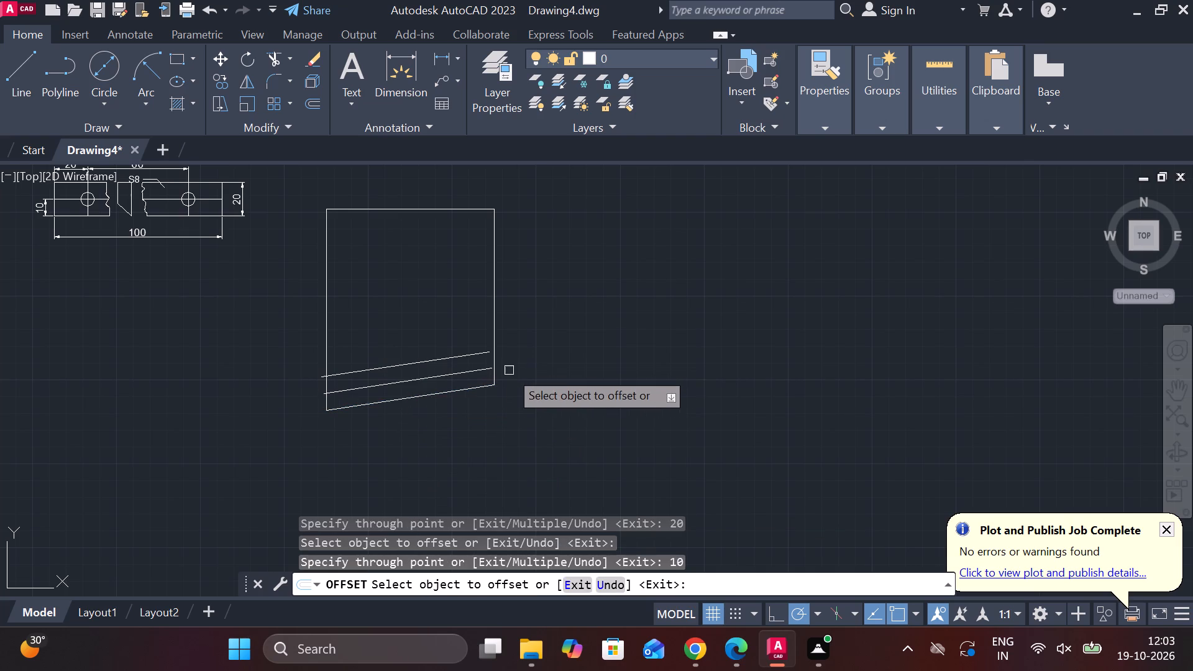
pyautogui.scroll(-1, 526, 365)
pyautogui.scroll(3, 526, 365)
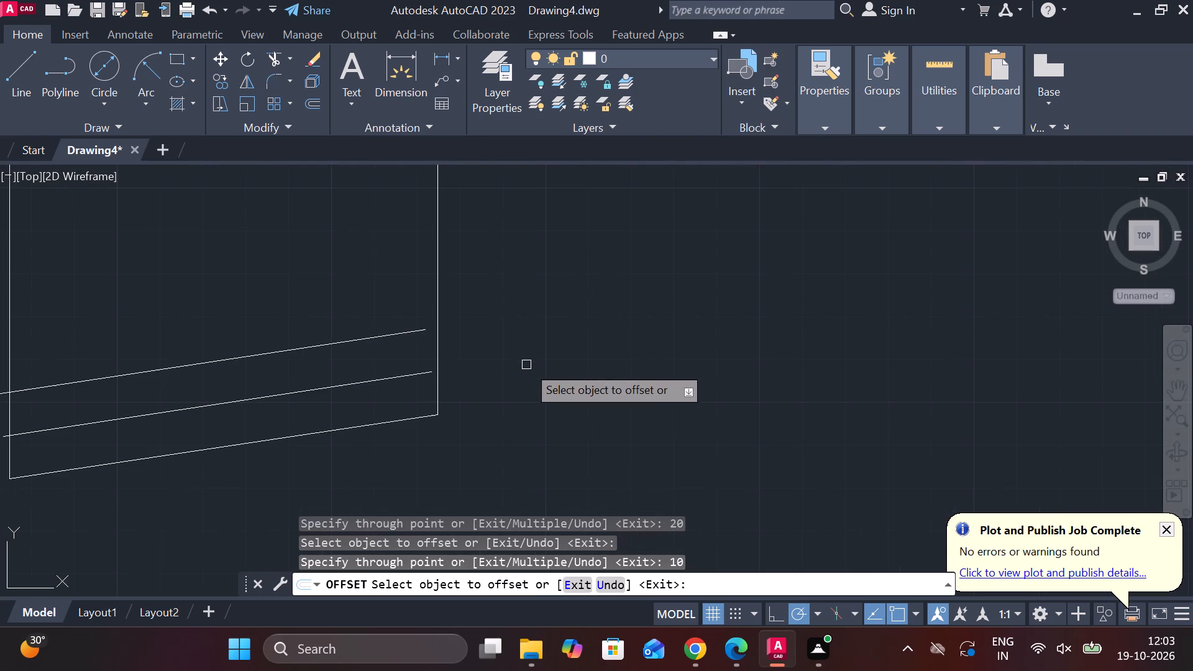
pyautogui.scroll(-2, 377, 303)
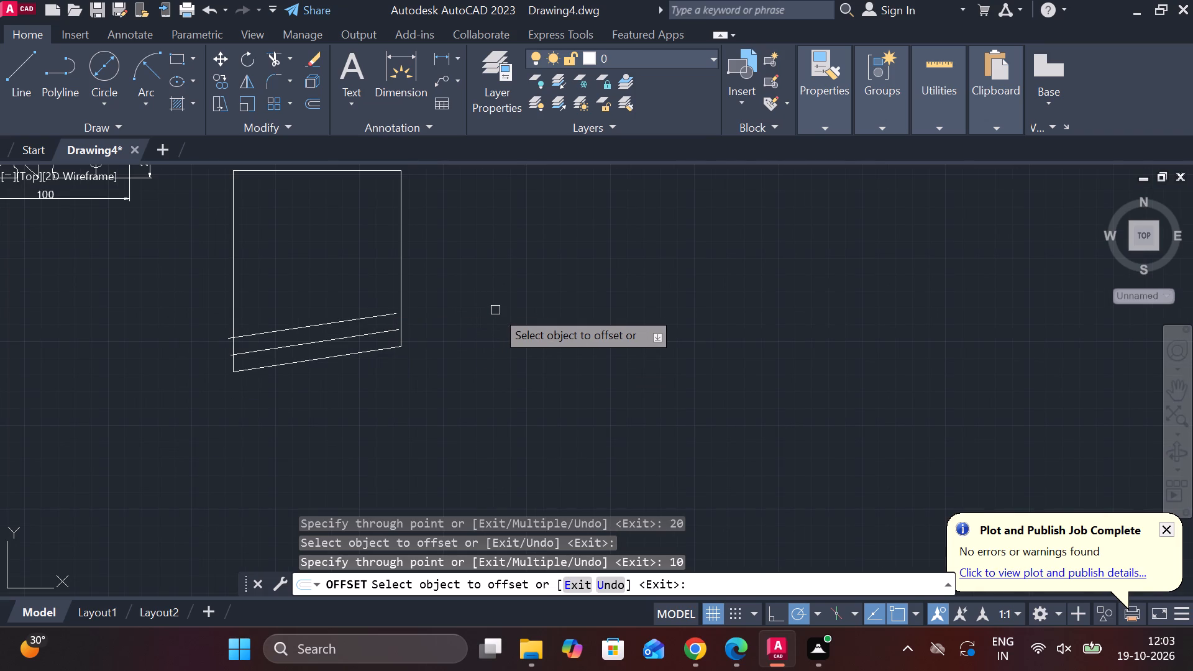
pyautogui.press('Escape')
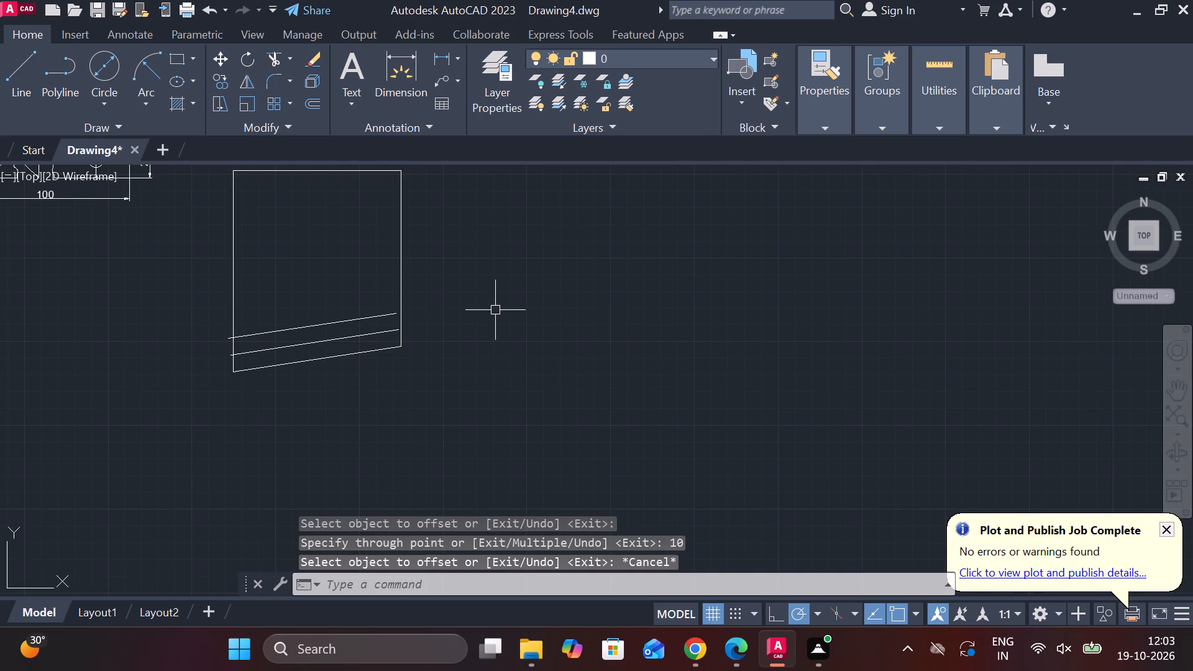
# Extend the upper sloping offset line to the outline's right vertical edge.
pyautogui.write('EX')
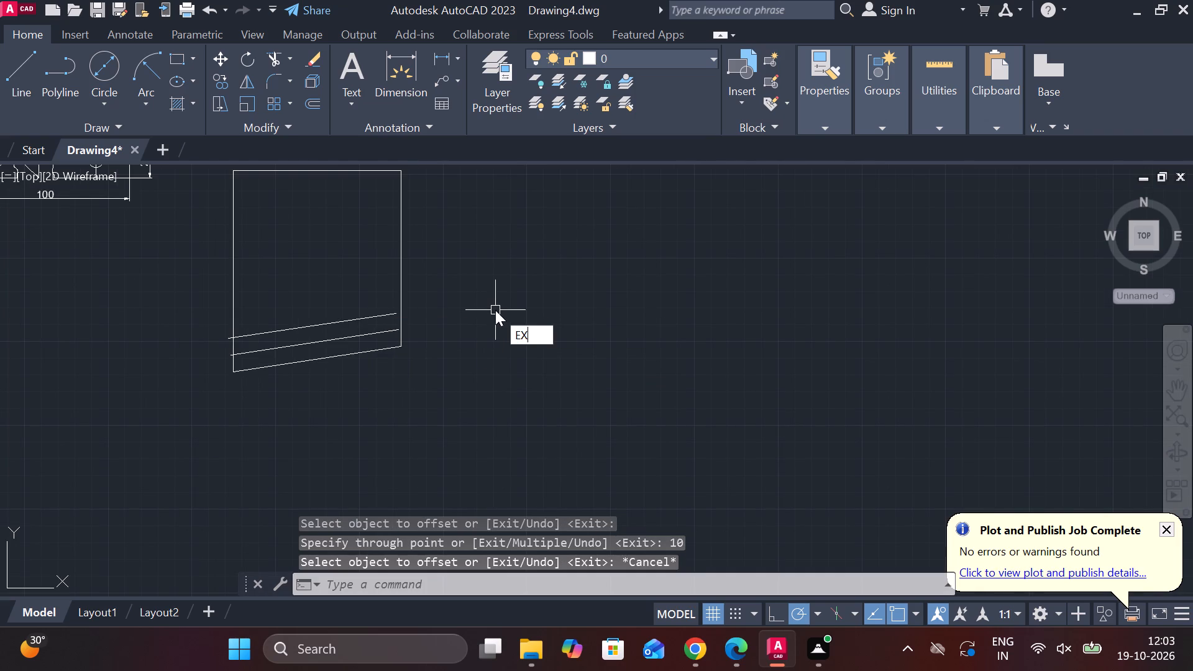
pyautogui.press('Return')
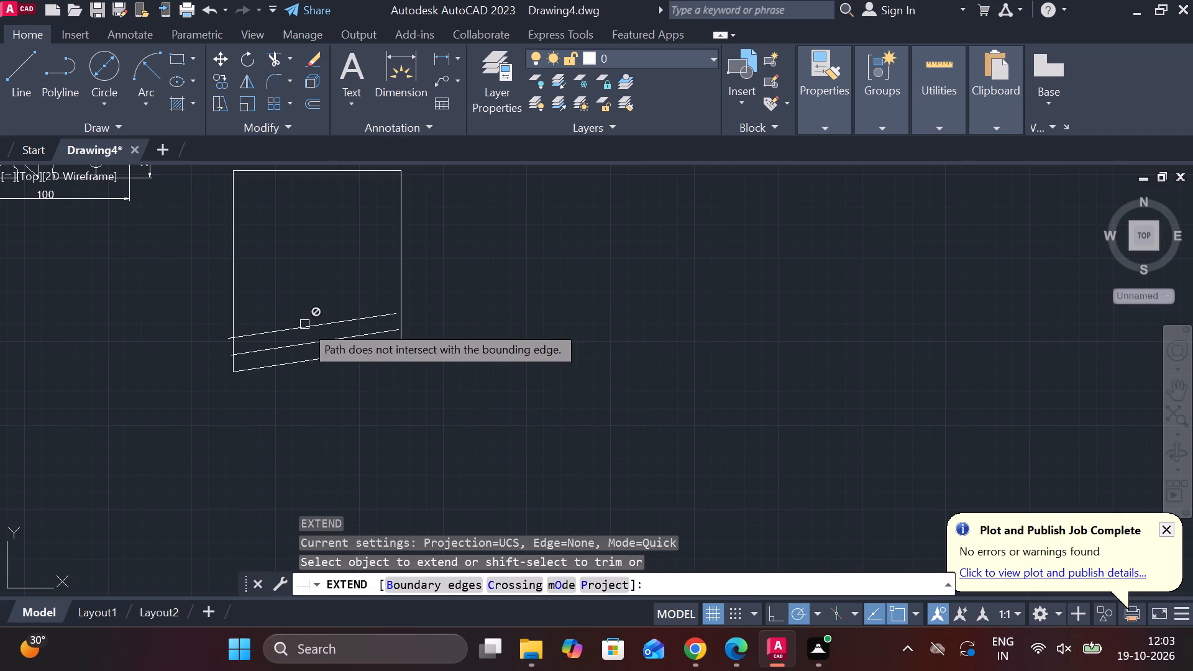
pyautogui.click(304, 324)
pyautogui.click(326, 324)
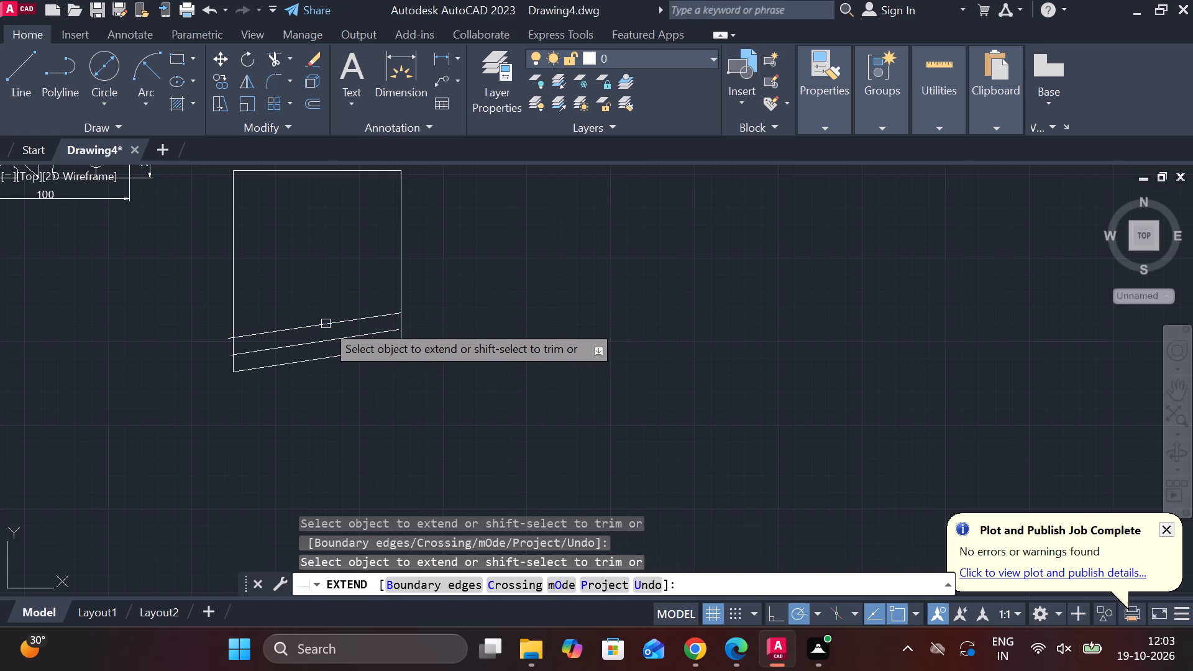
# Trim the overhanging ends of both sloping offset lines back to the outline's left vertical edge.
pyautogui.click(278, 57)
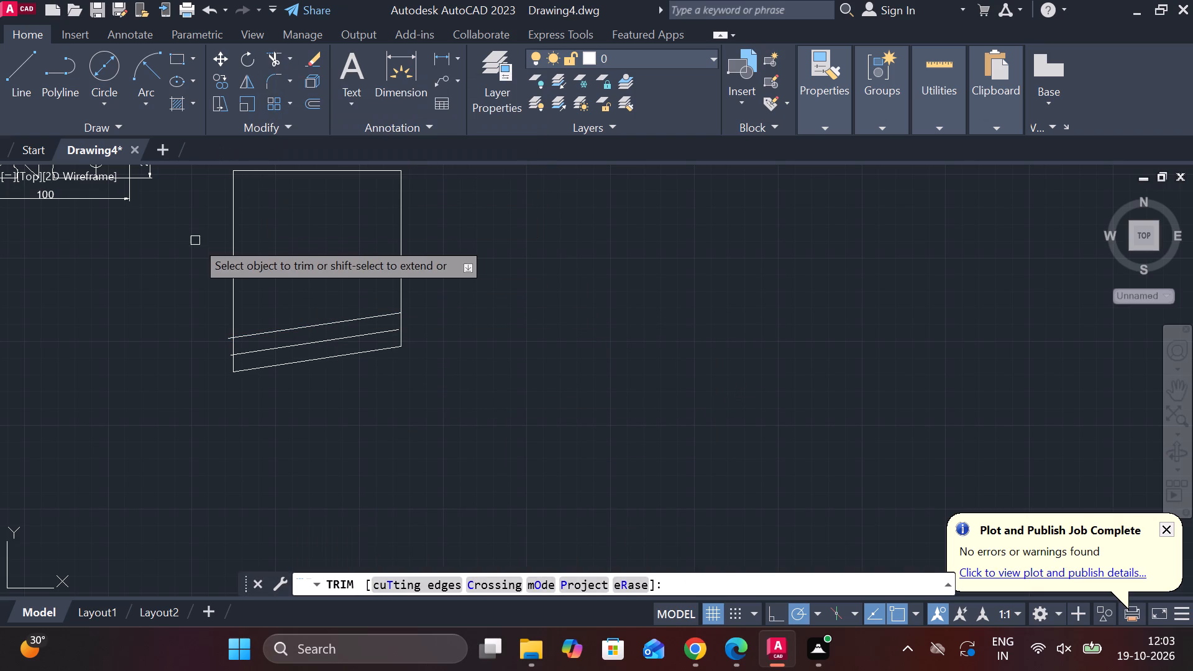
pyautogui.scroll(2, 195, 240)
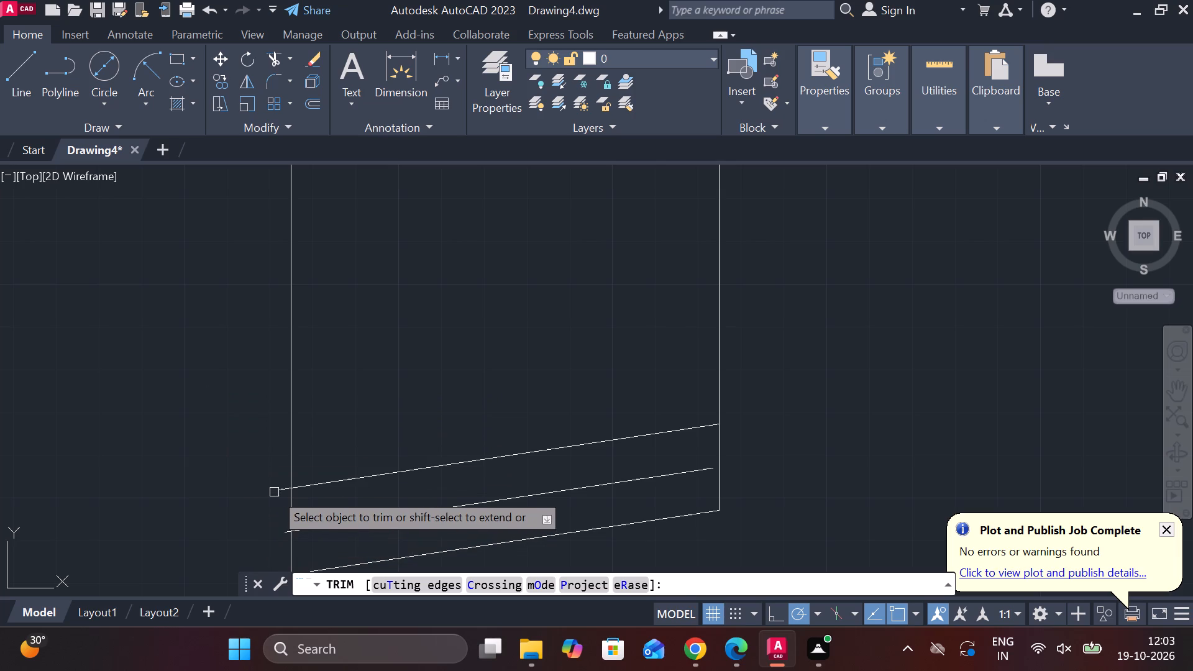
pyautogui.click(274, 492)
pyautogui.click(284, 534)
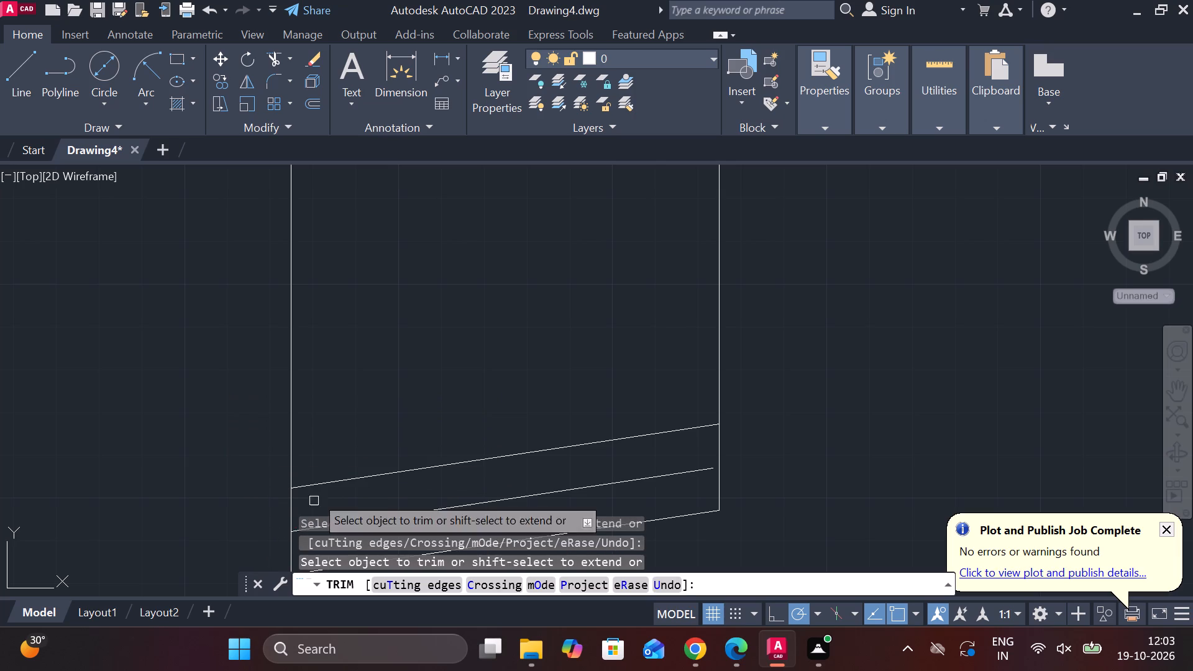
pyautogui.scroll(-3, 344, 396)
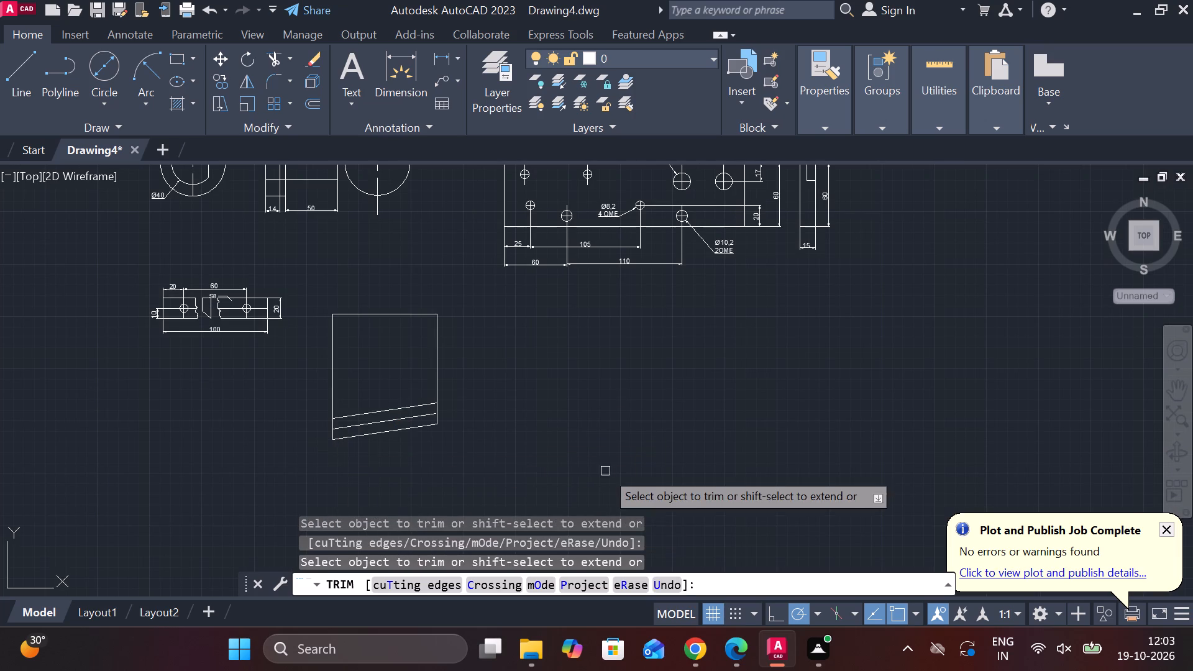
pyautogui.press('Escape')
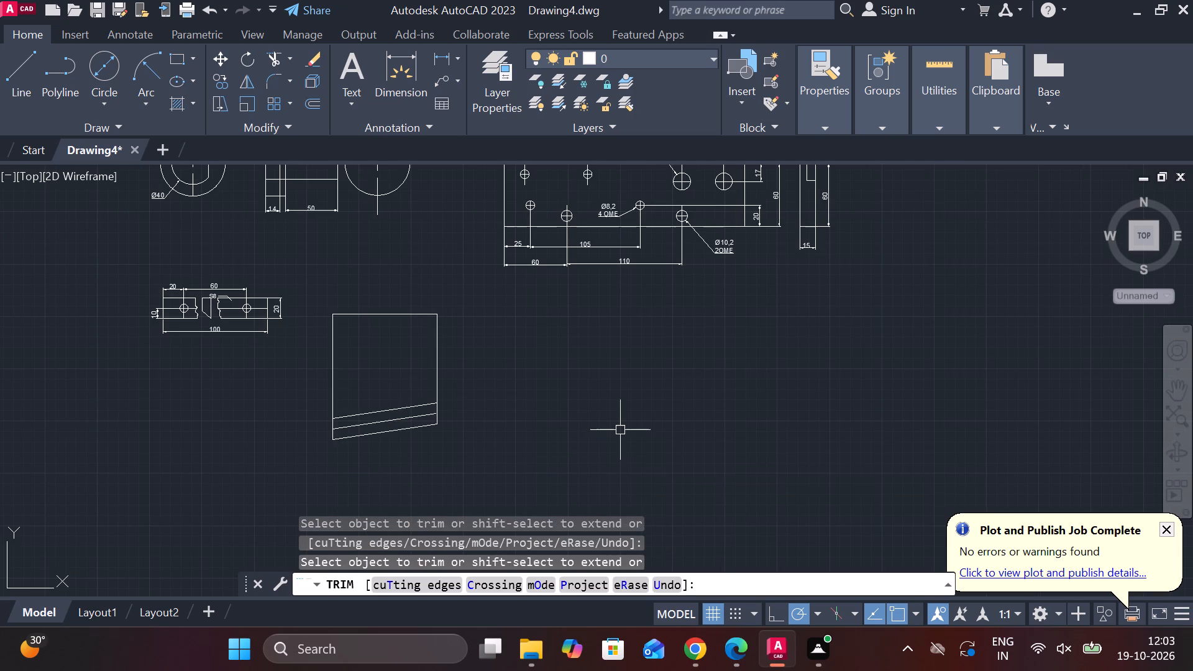
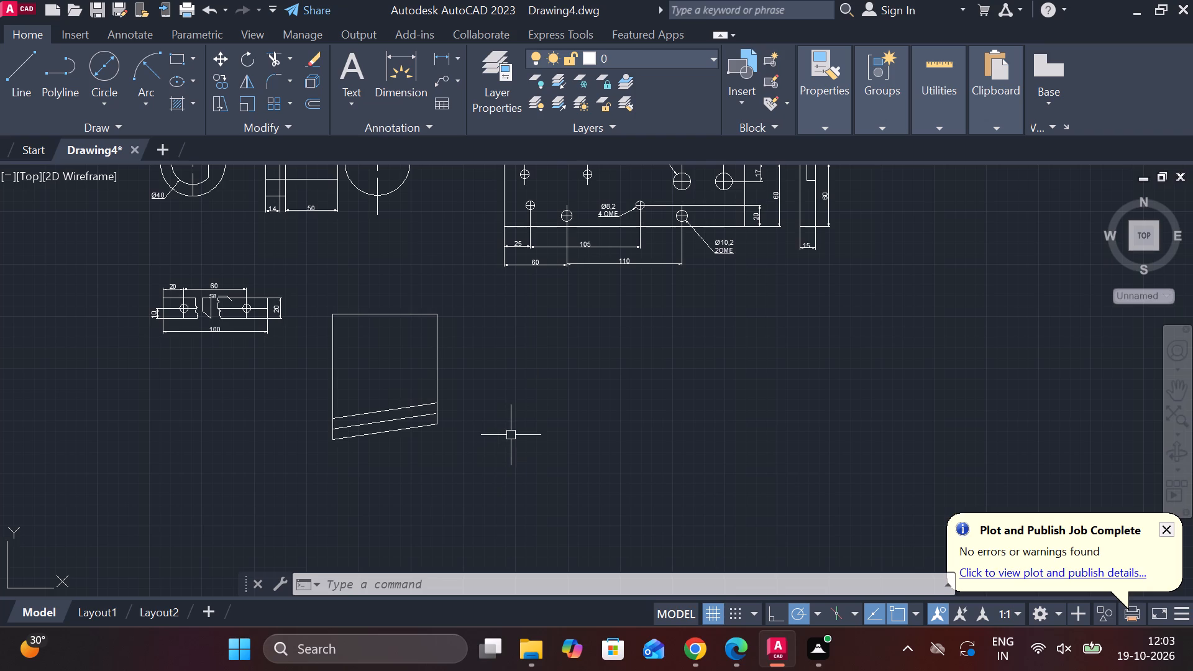
# Copy the outline's top edge 25 straight down into the part.
pyautogui.click(399, 311)
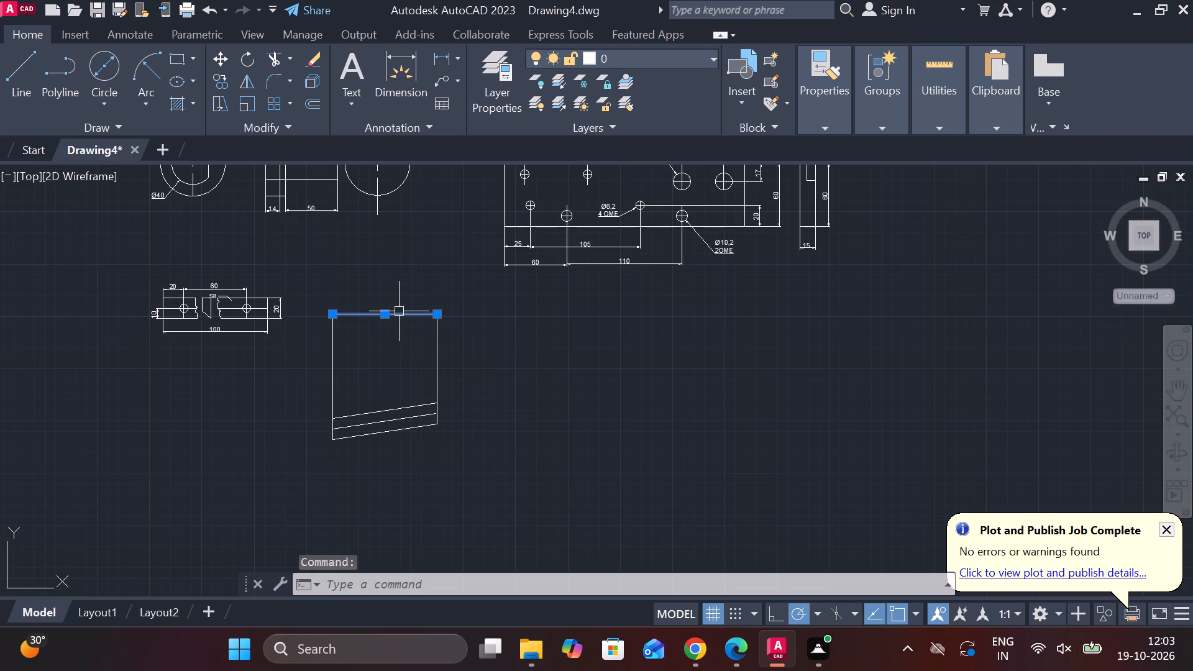
pyautogui.click(217, 81)
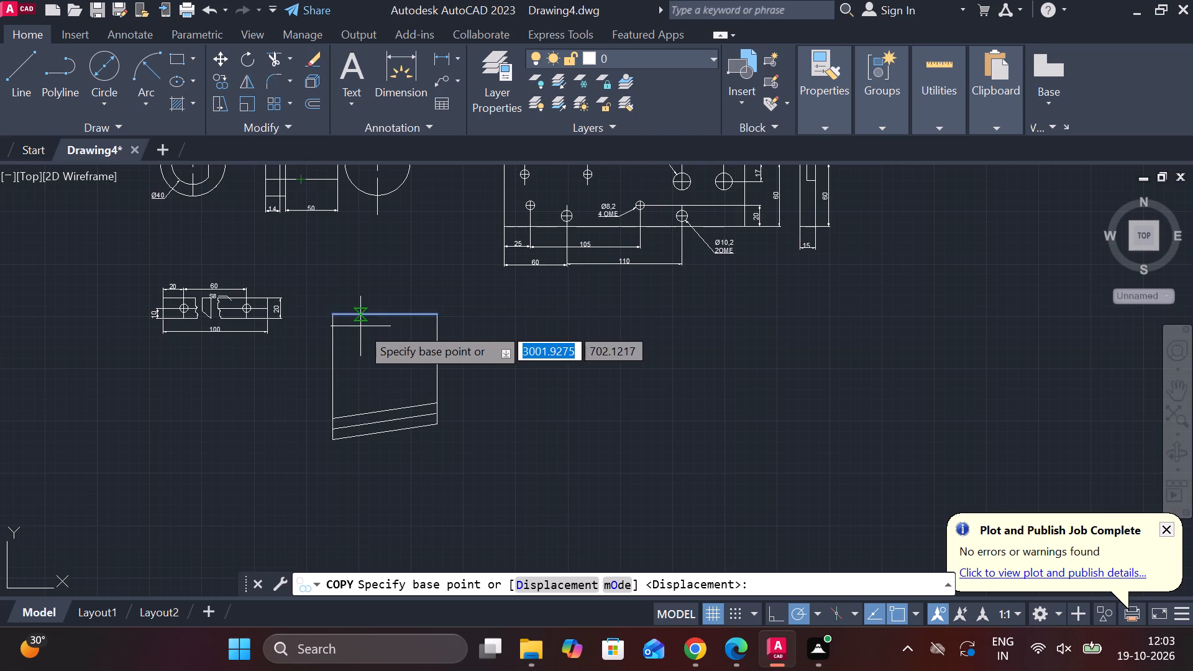
pyautogui.click(390, 315)
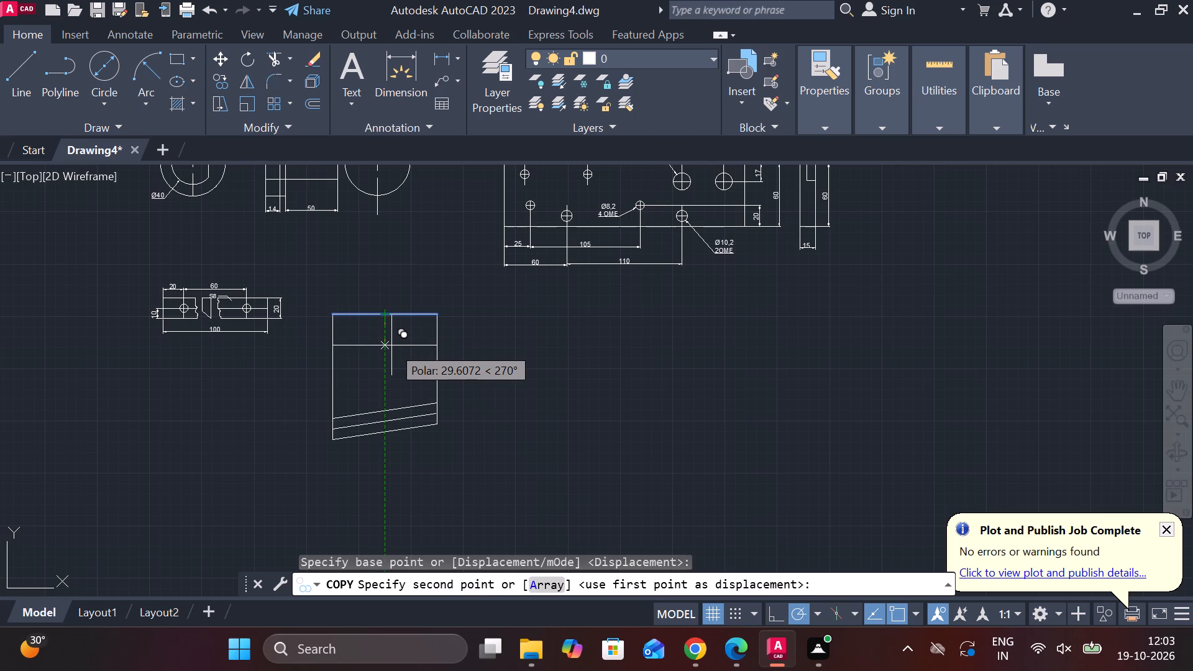
pyautogui.write('25')
pyautogui.press('Return')
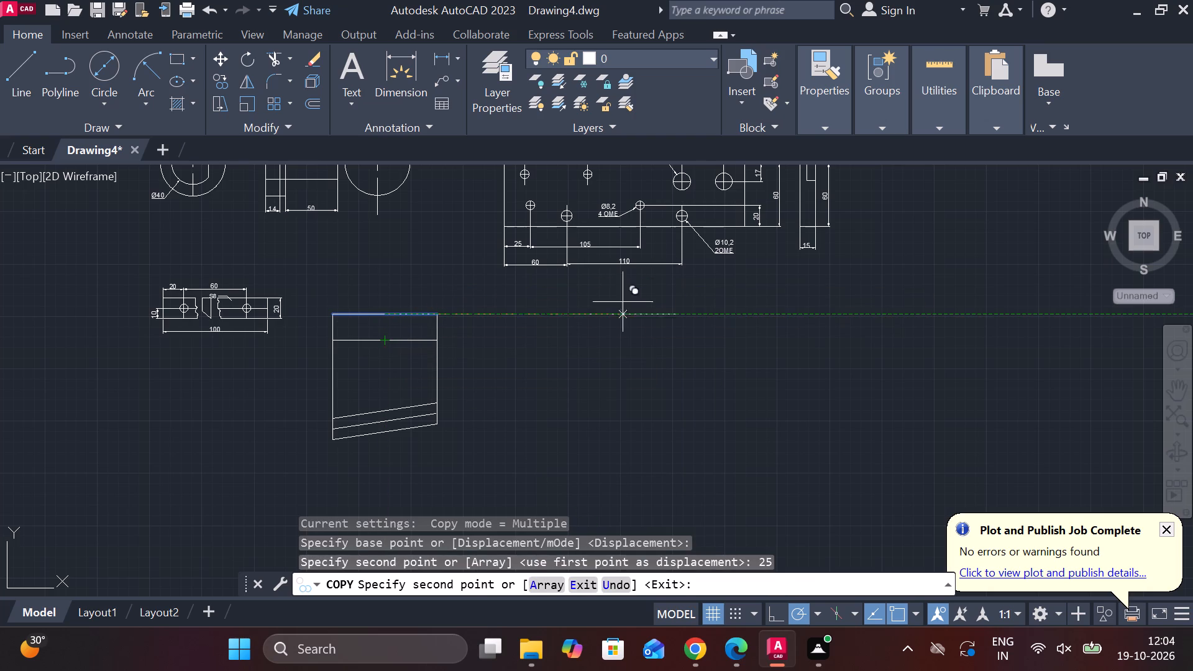
pyautogui.press('Escape')
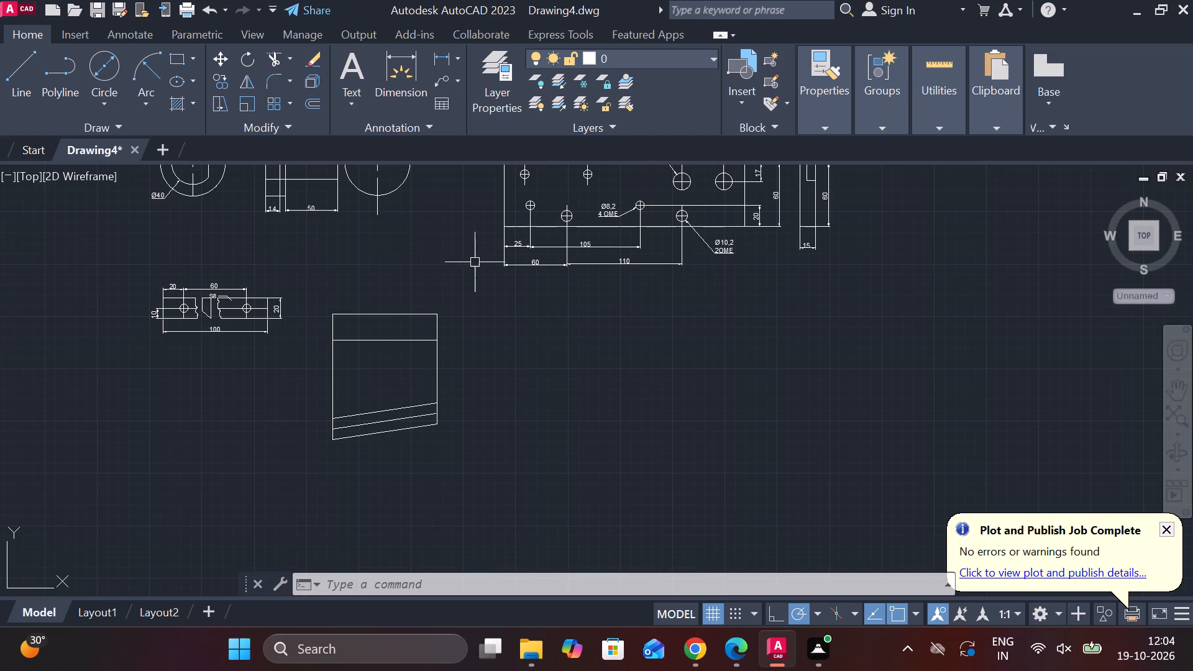
# Copy the outline's right vertical edge 40 to the left, from its midpoint.
pyautogui.click(437, 363)
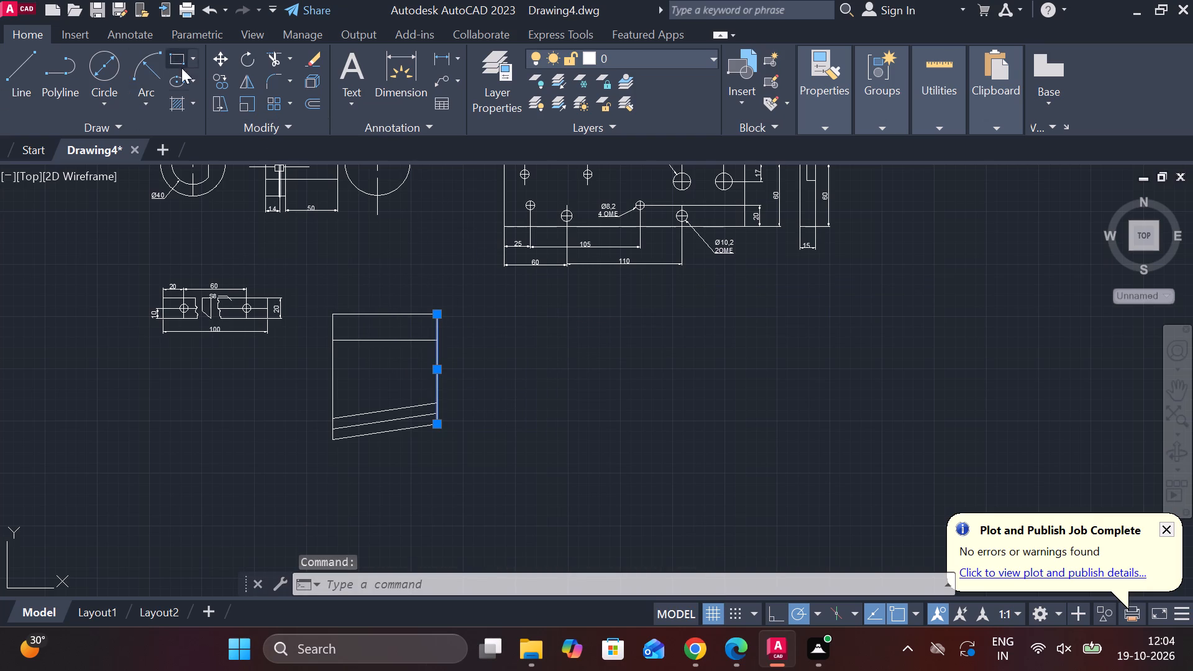
pyautogui.click(217, 81)
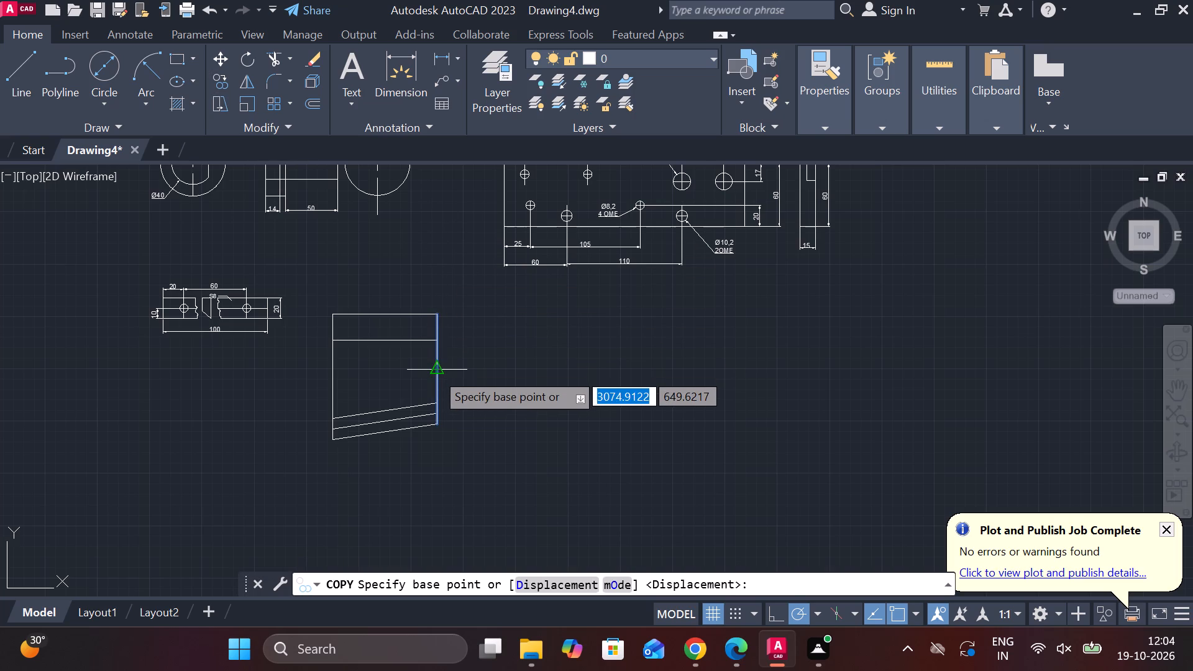
pyautogui.click(435, 372)
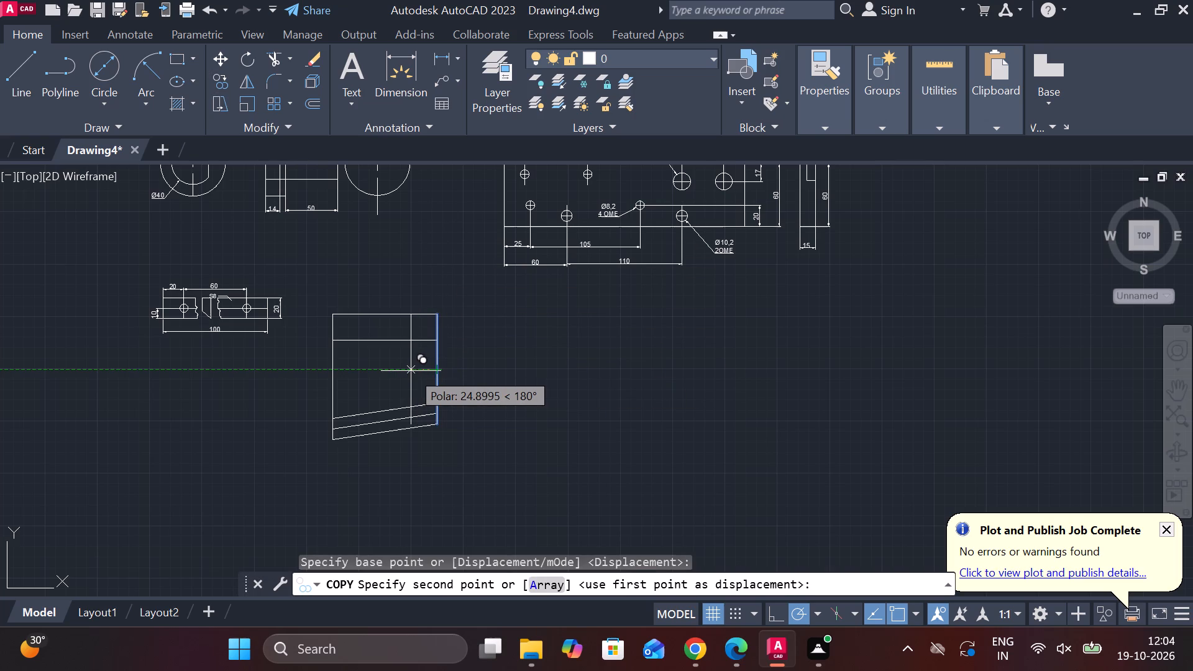
pyautogui.press('4')
pyautogui.press('0')
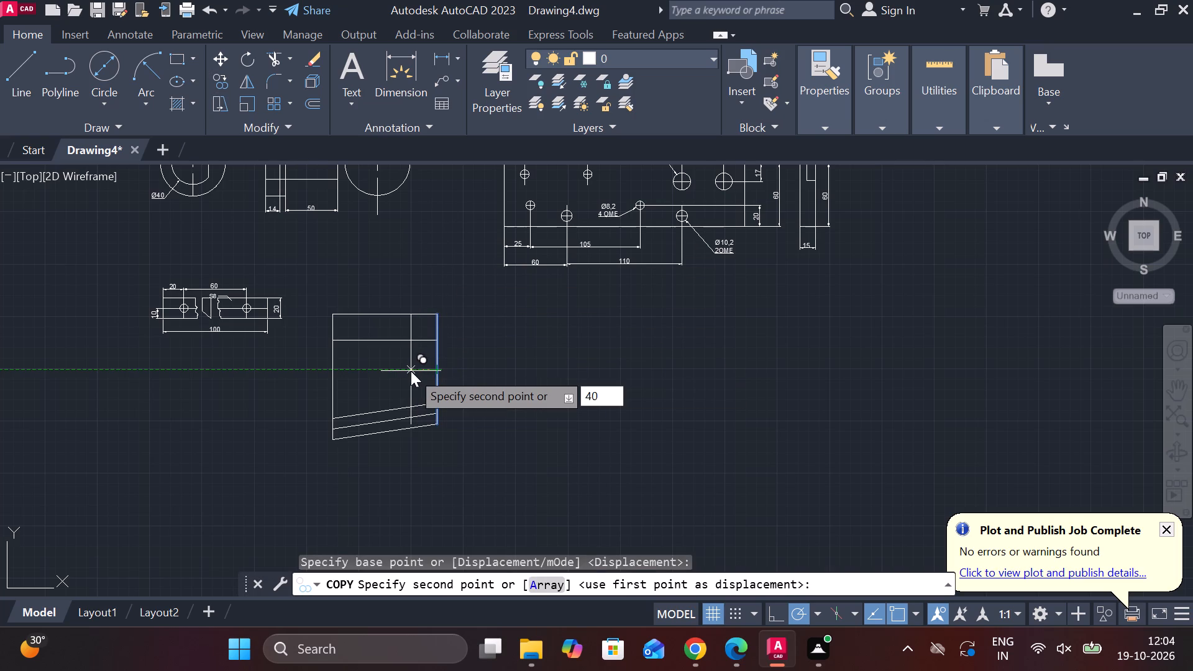
pyautogui.press('Return')
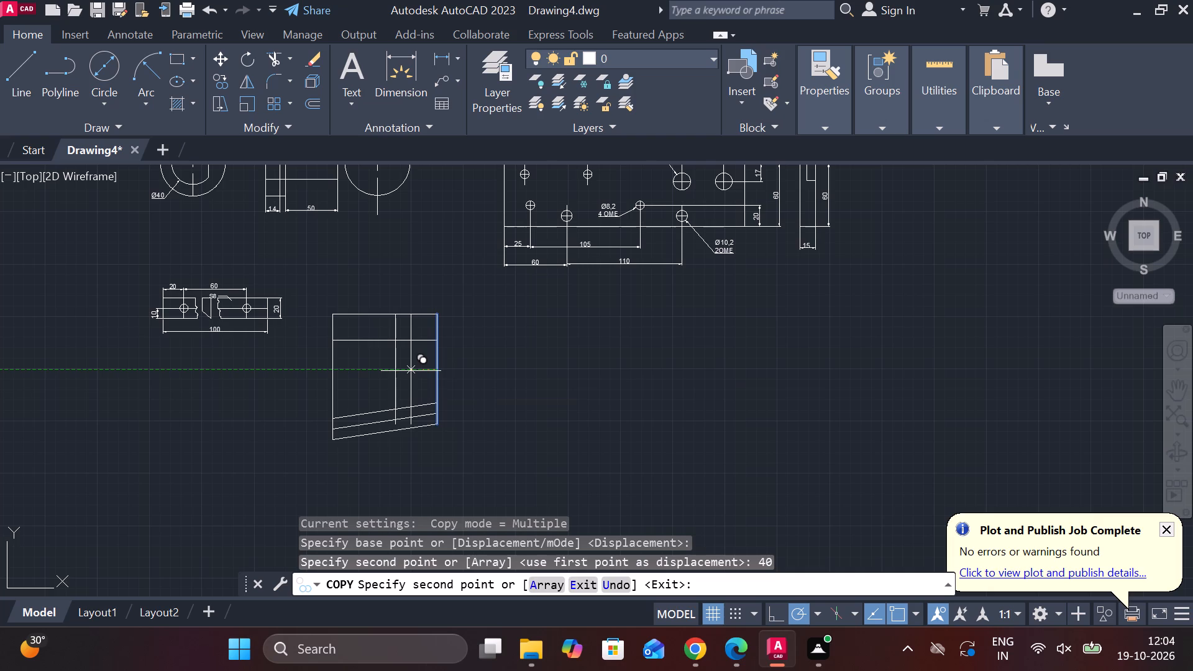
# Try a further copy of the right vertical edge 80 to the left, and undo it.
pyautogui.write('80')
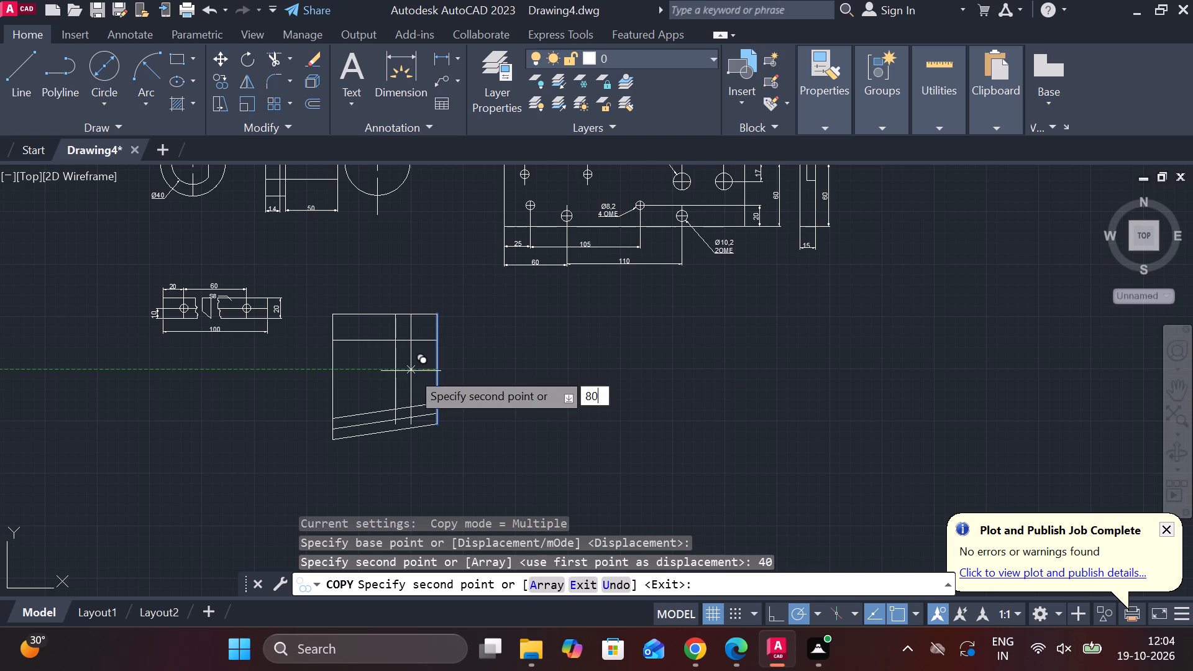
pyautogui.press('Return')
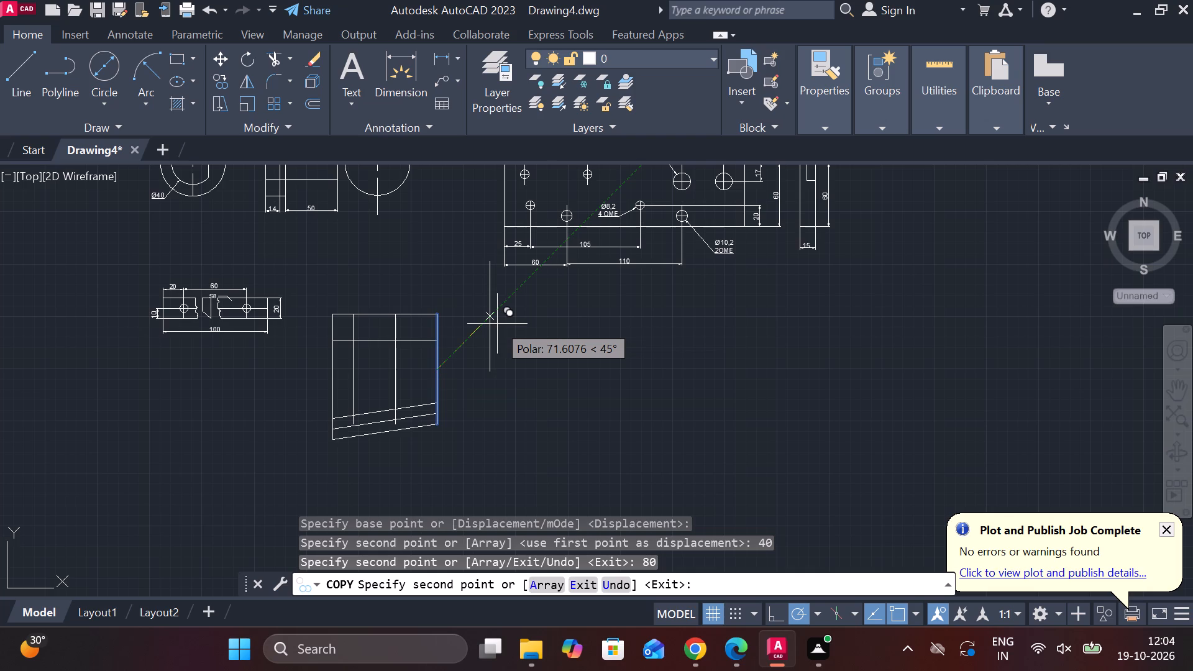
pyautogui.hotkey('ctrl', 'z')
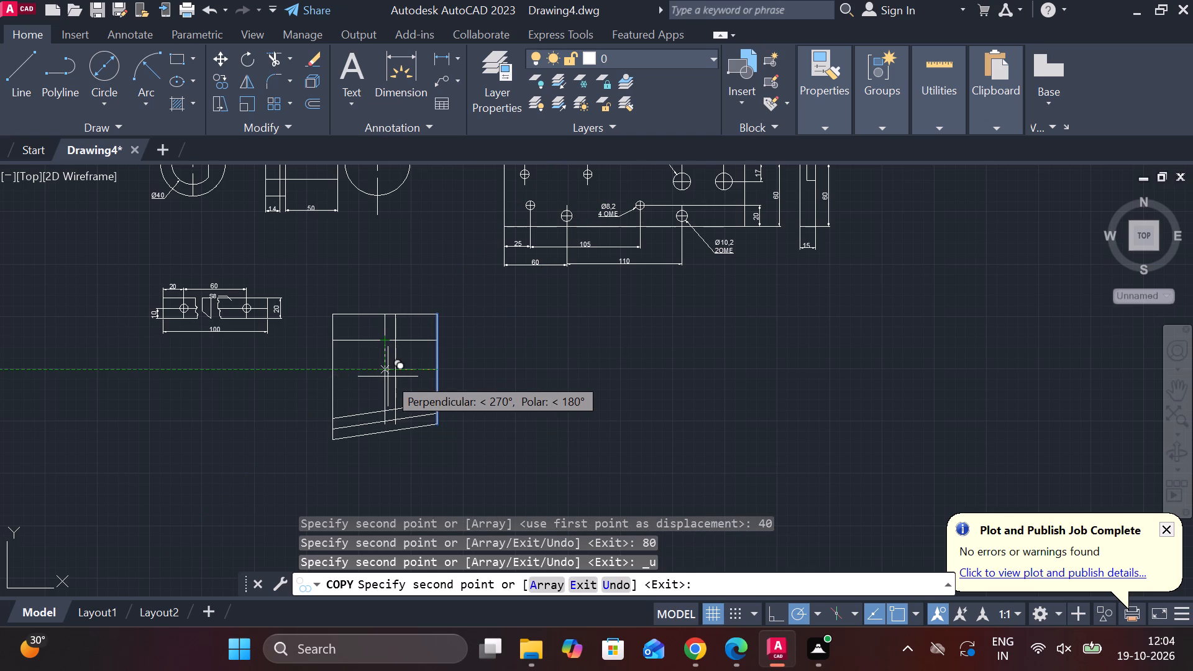
# Place a second copy of the right vertical edge 60 to its left and end the Copy command.
pyautogui.write('60')
pyautogui.press('Return')
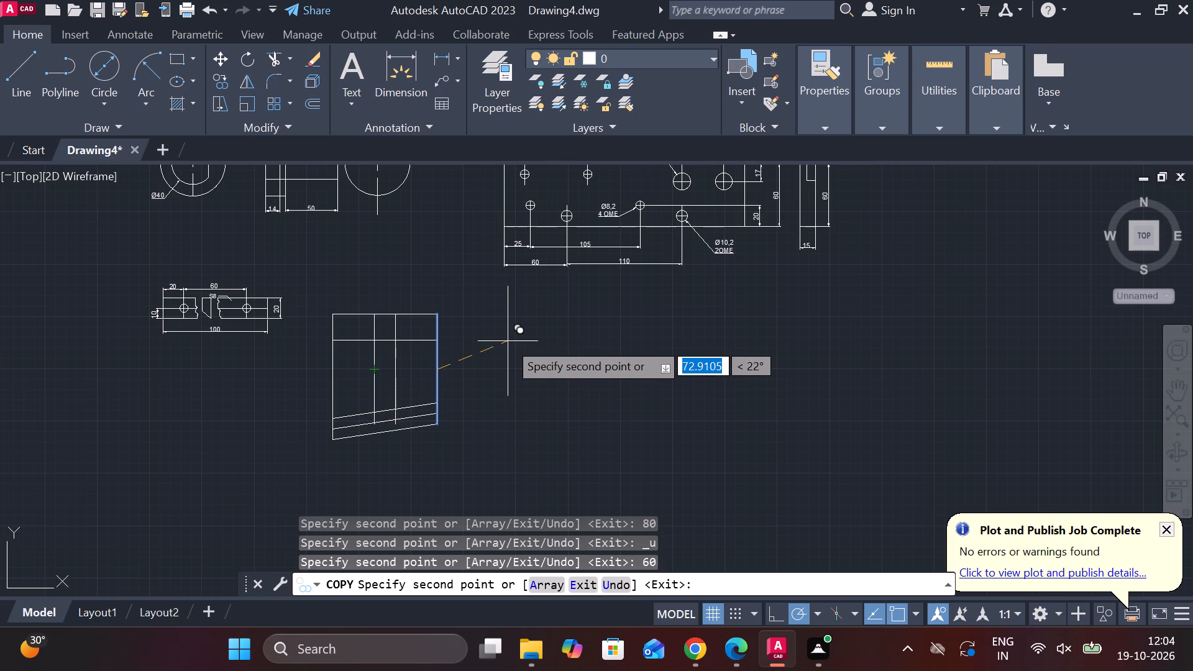
pyautogui.press('Escape')
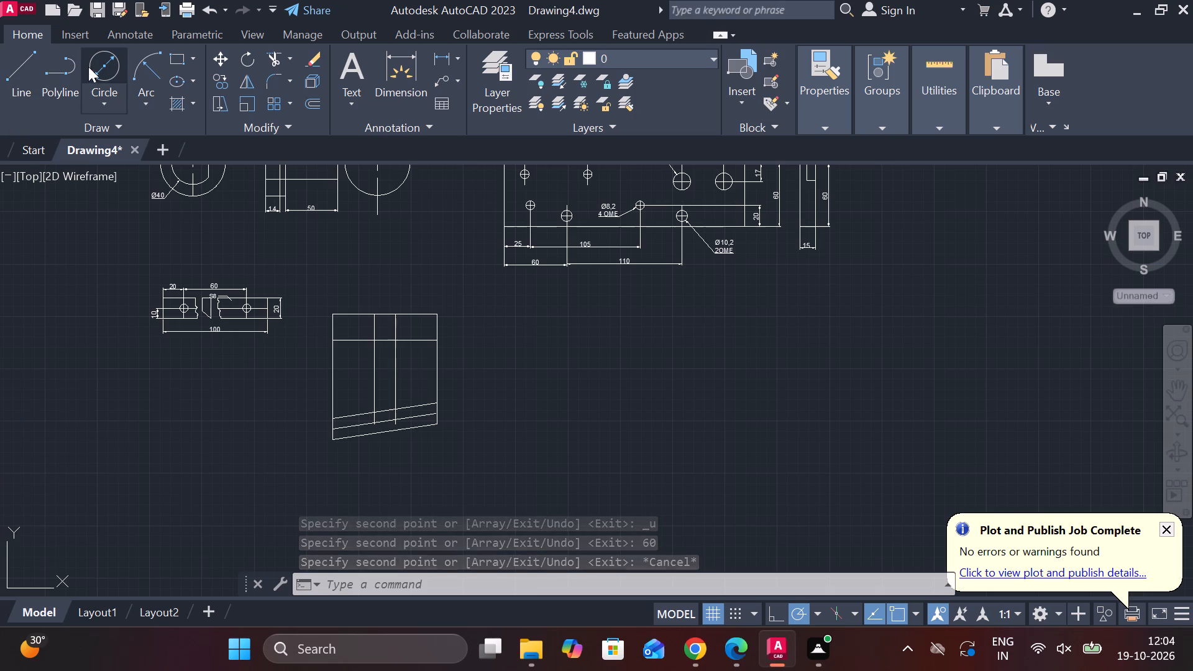
# Draw two circles of radius 15, centred where the two inner vertical lines cross the upper inner horizontal line.
pyautogui.click(92, 93)
pyautogui.click(133, 139)
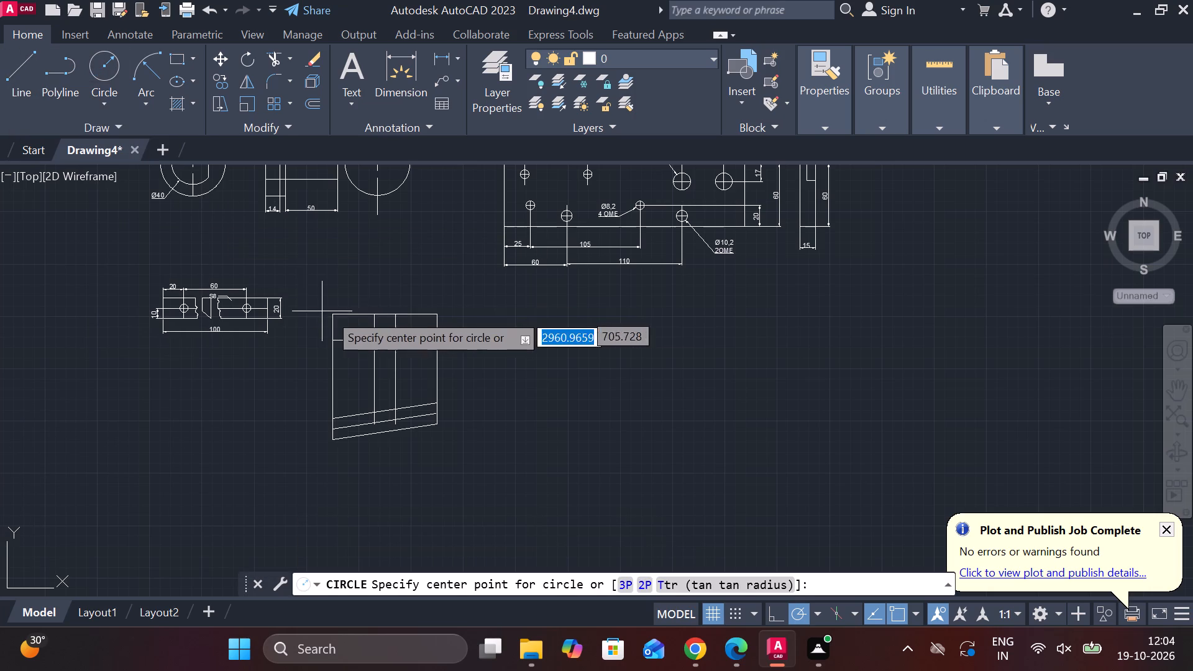
pyautogui.scroll(2, 417, 335)
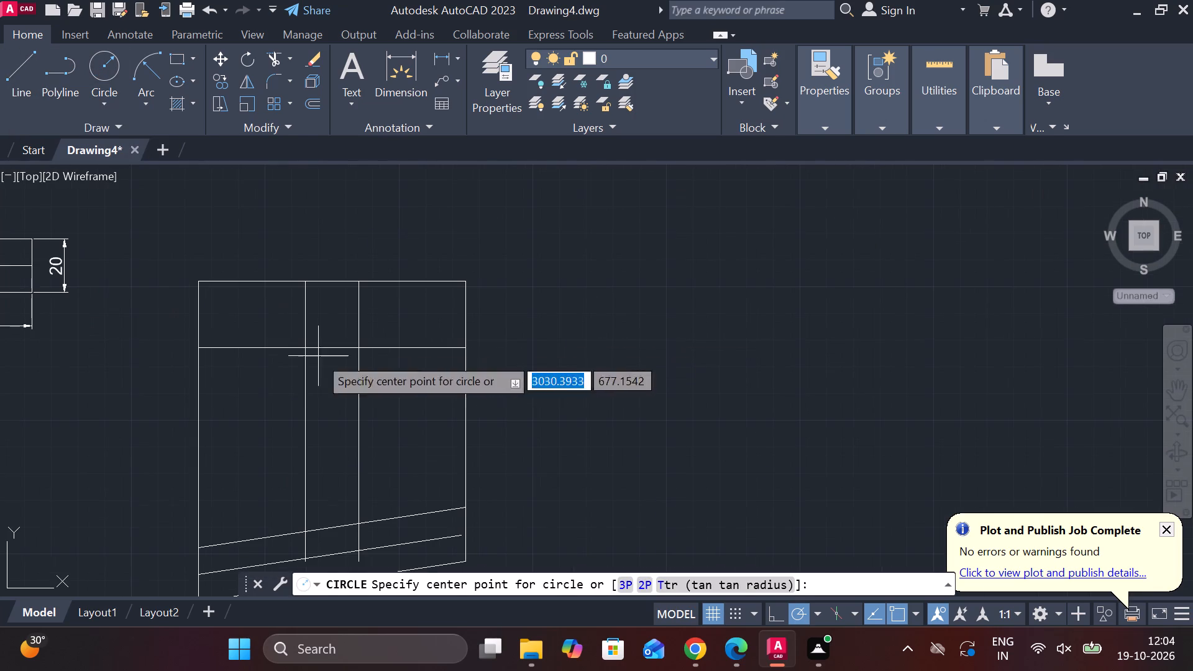
pyautogui.click(311, 345)
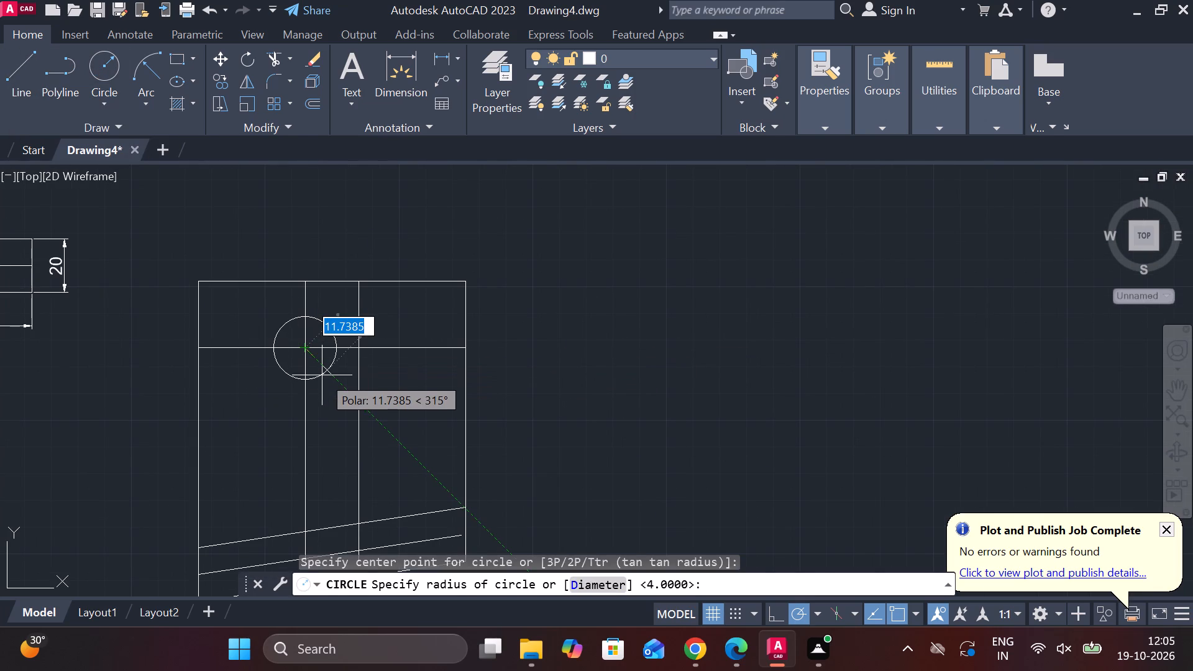
pyautogui.press('1')
pyautogui.press('5')
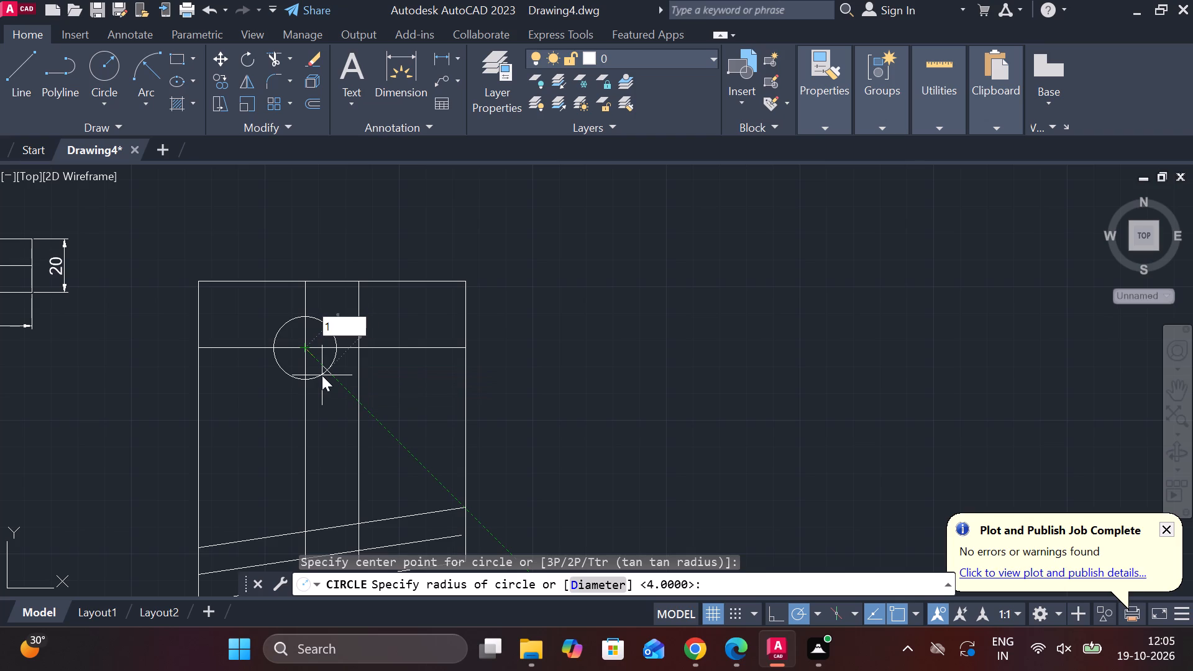
pyautogui.press('Return')
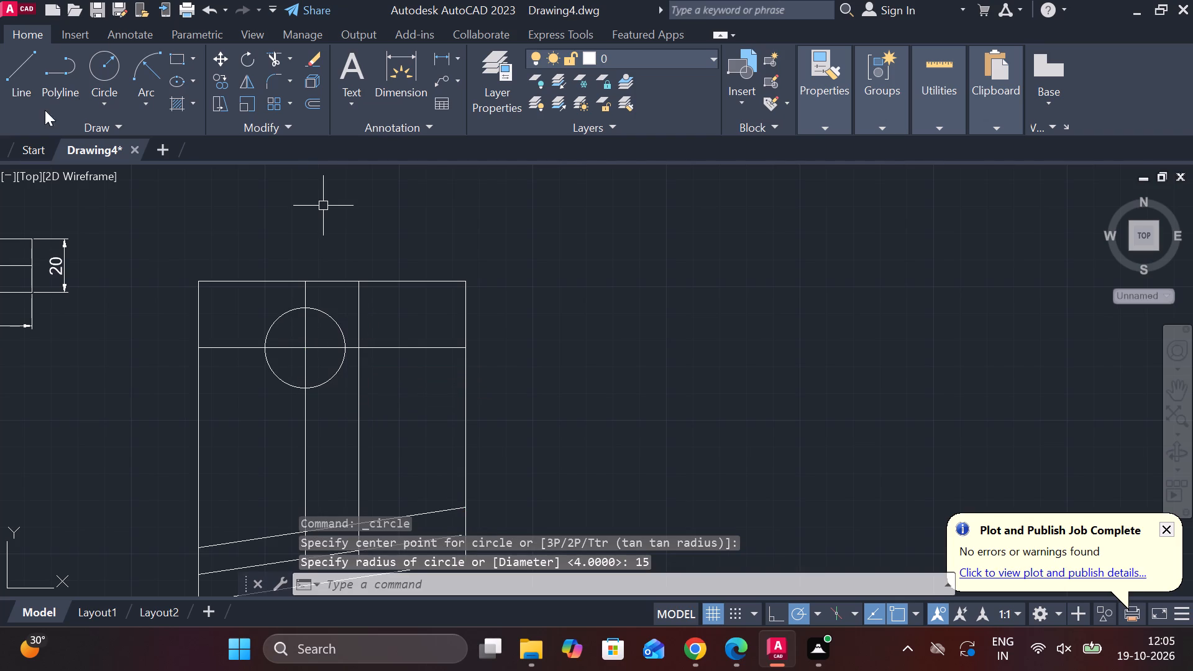
pyautogui.click(105, 64)
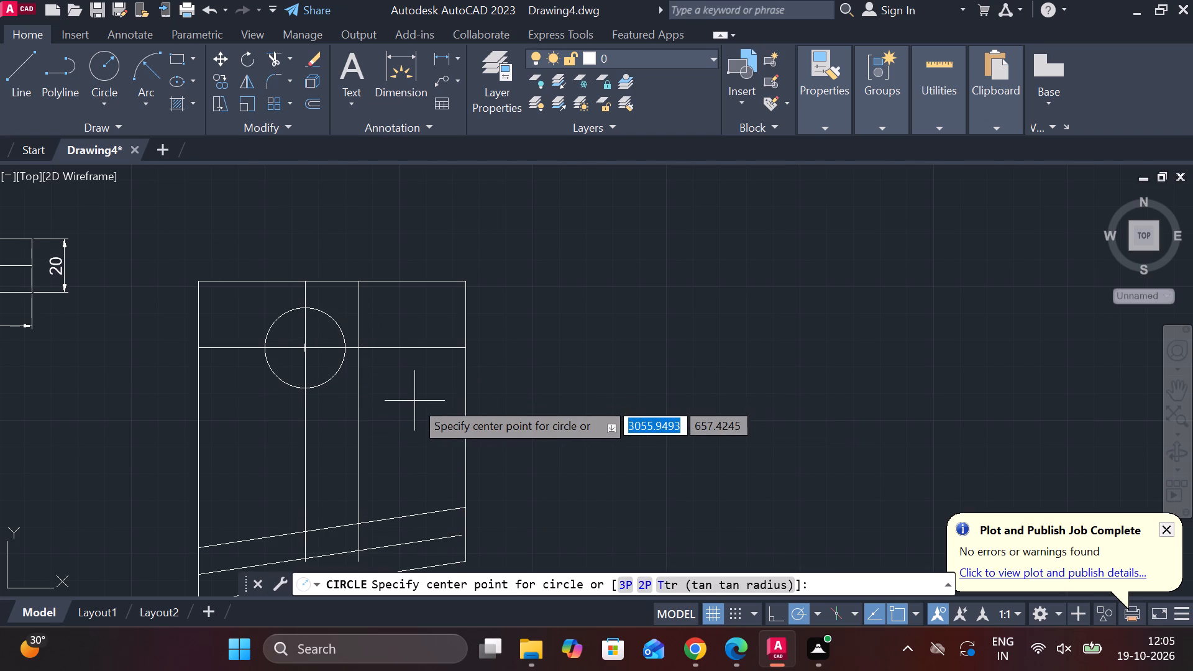
pyautogui.click(362, 350)
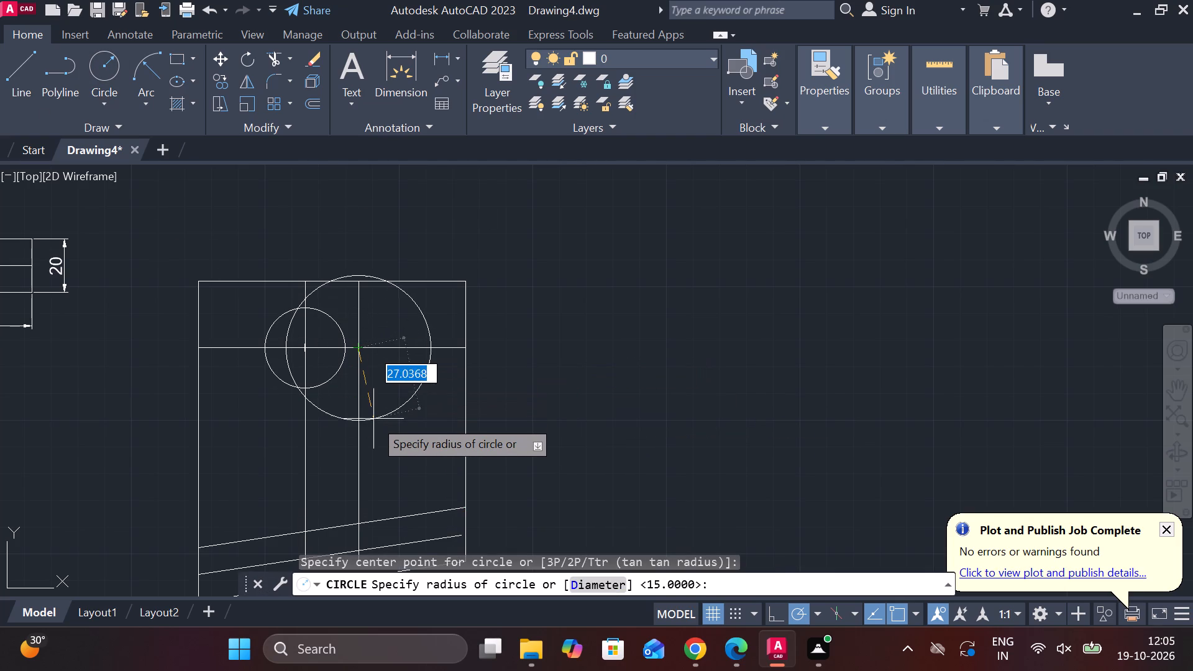
pyautogui.write('15')
pyautogui.press('Return')
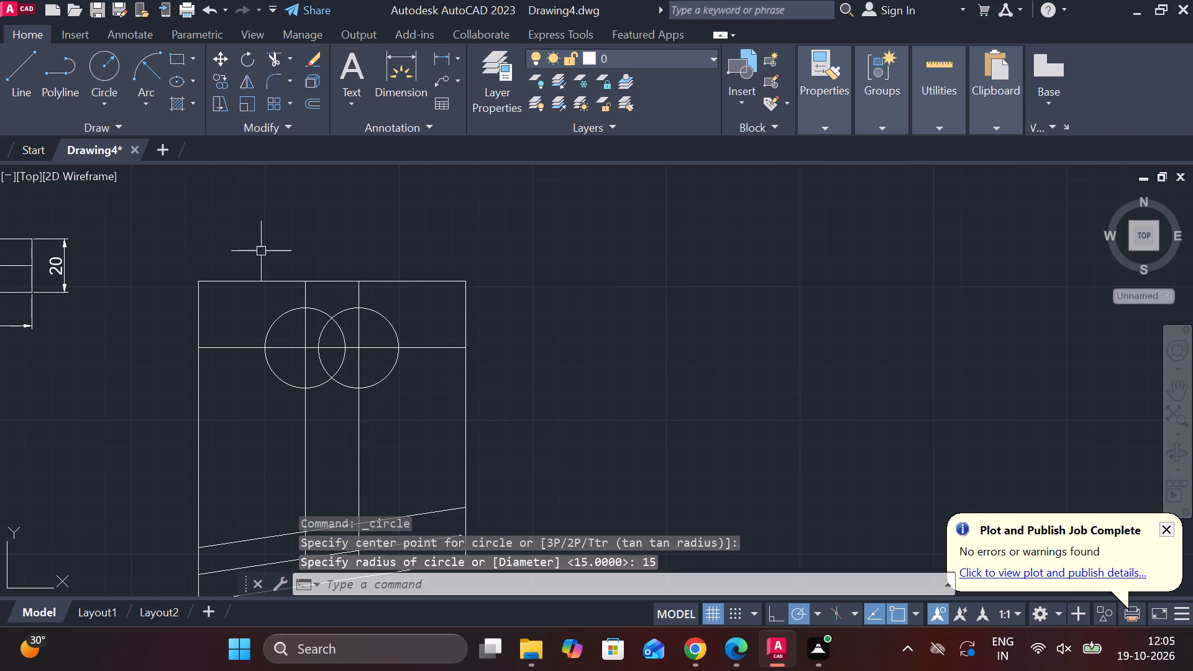
# Draw two horizontal lines joining the top points and the bottom points of the two circles to form a slot.
pyautogui.doubleClick(16, 69)
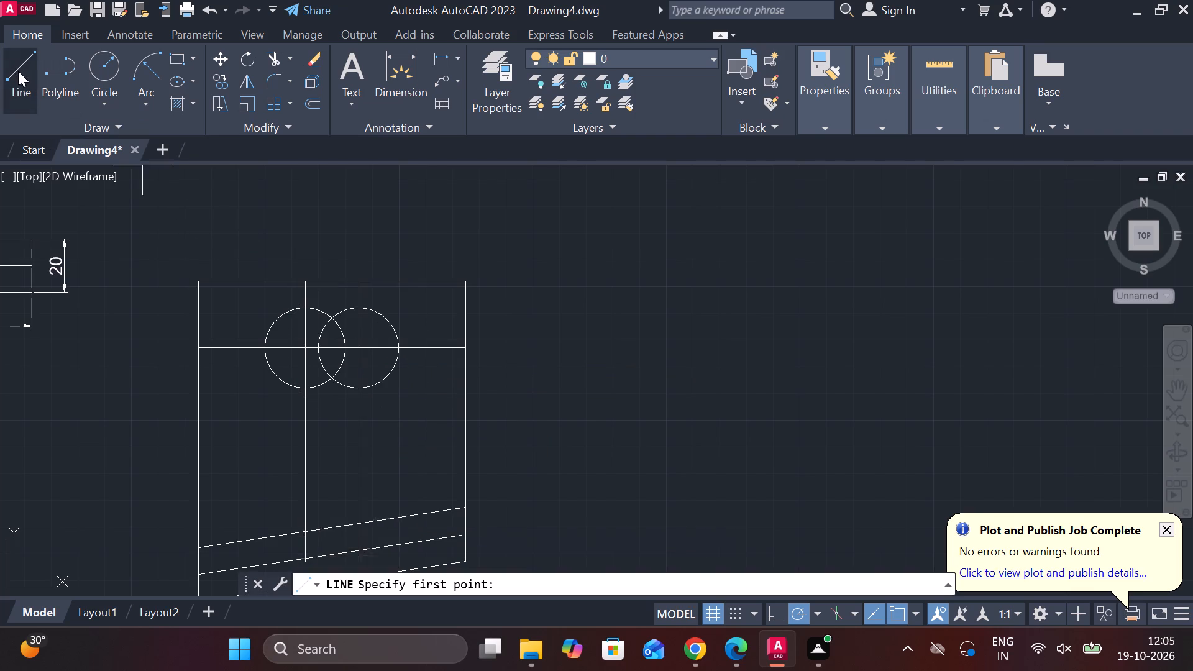
pyautogui.scroll(3, 322, 313)
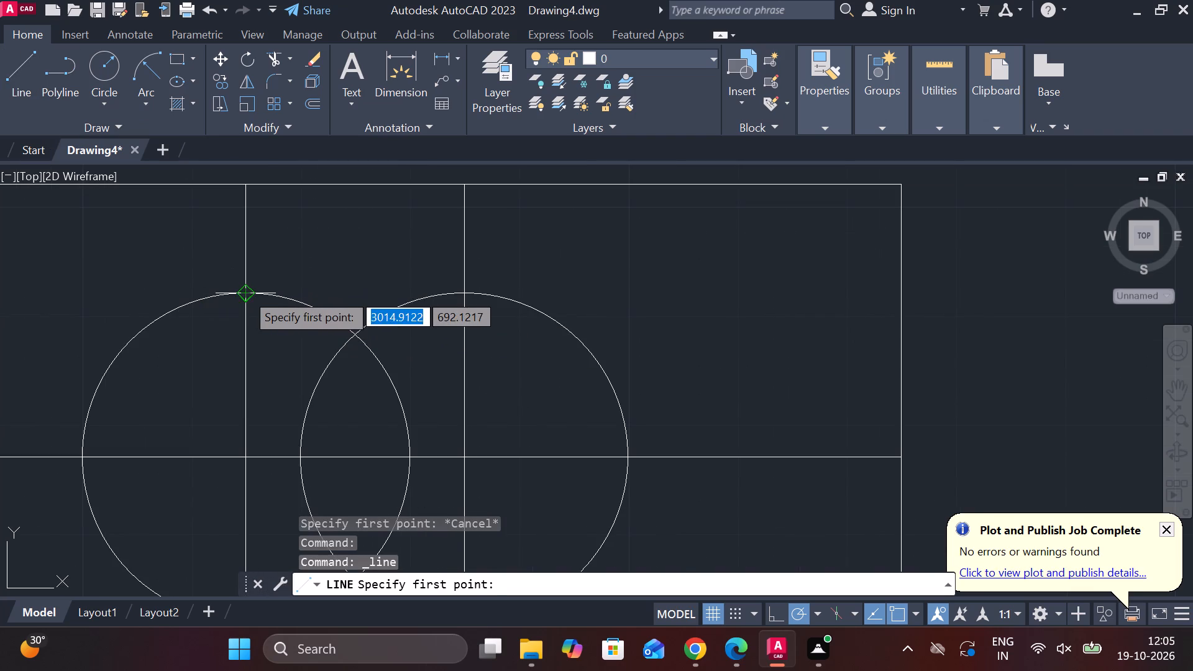
pyautogui.click(245, 292)
pyautogui.click(477, 293)
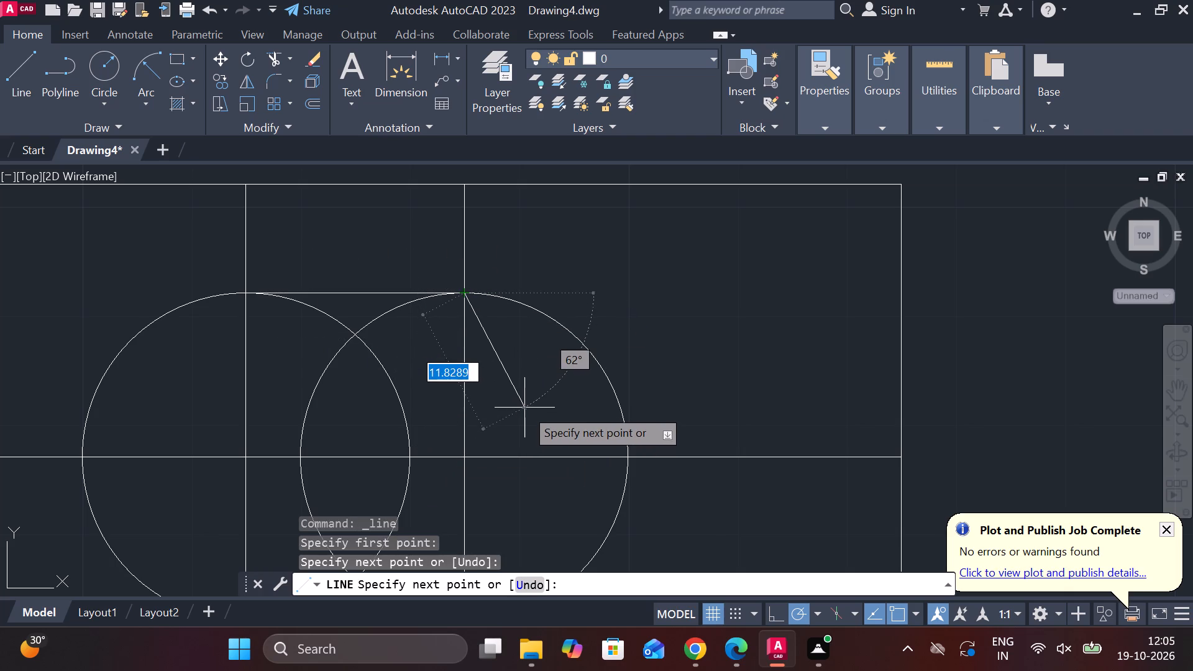
pyautogui.press('Escape')
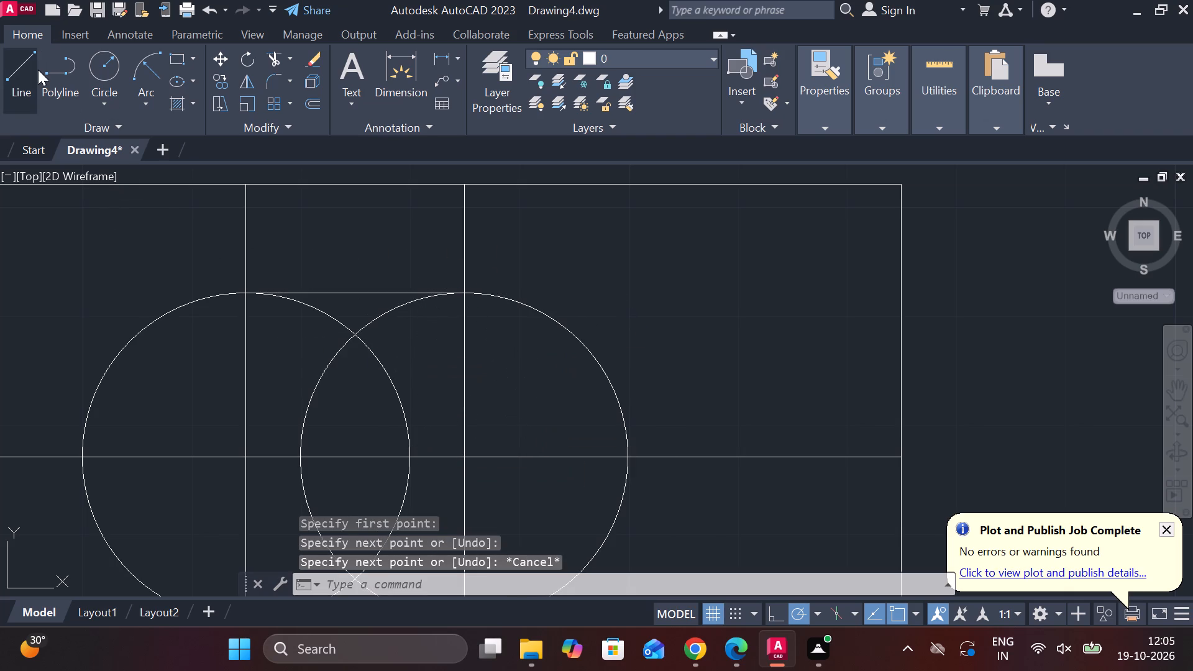
pyautogui.click(35, 74)
pyautogui.scroll(-2, 188, 378)
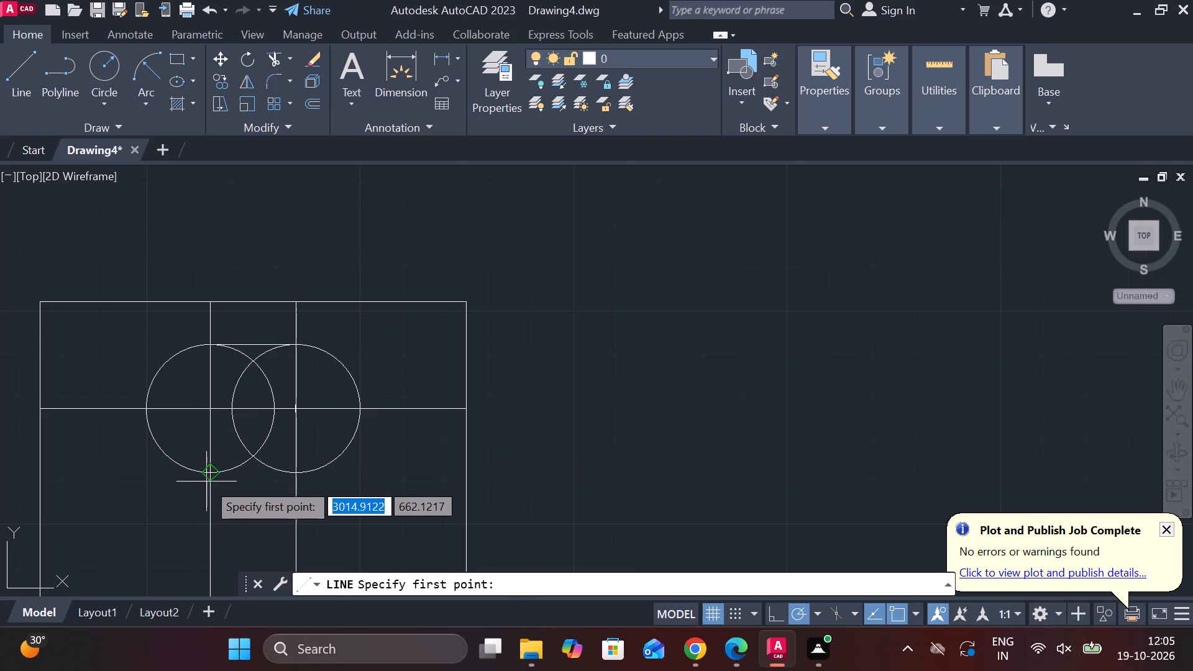
pyautogui.click(210, 471)
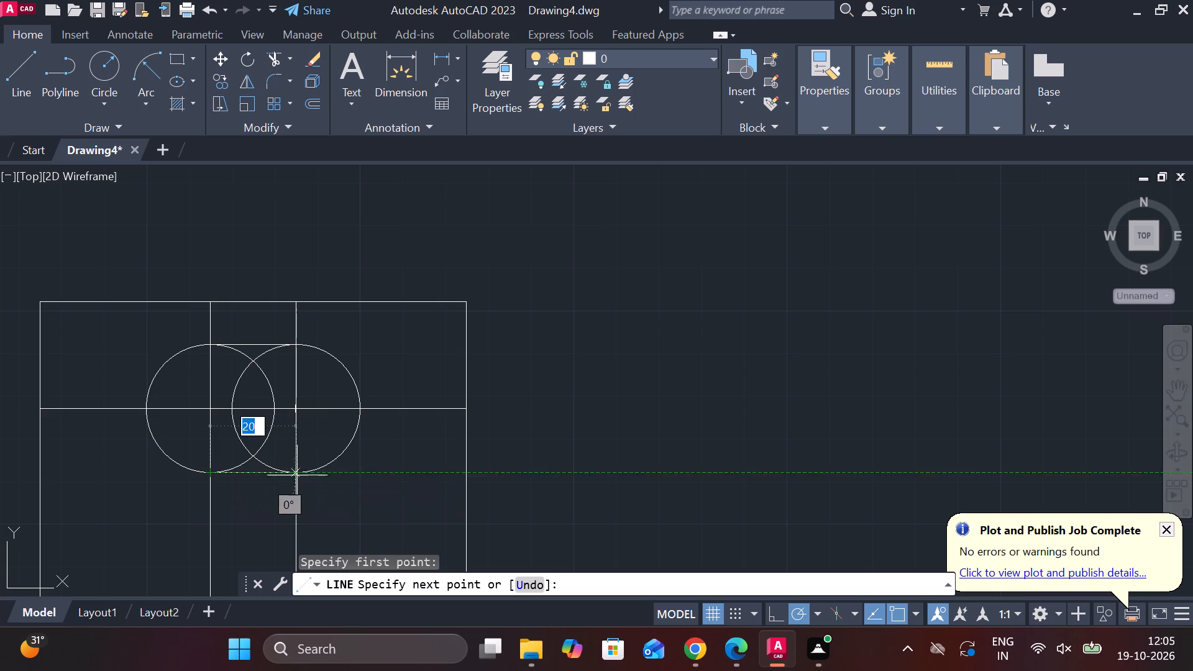
pyautogui.click(297, 476)
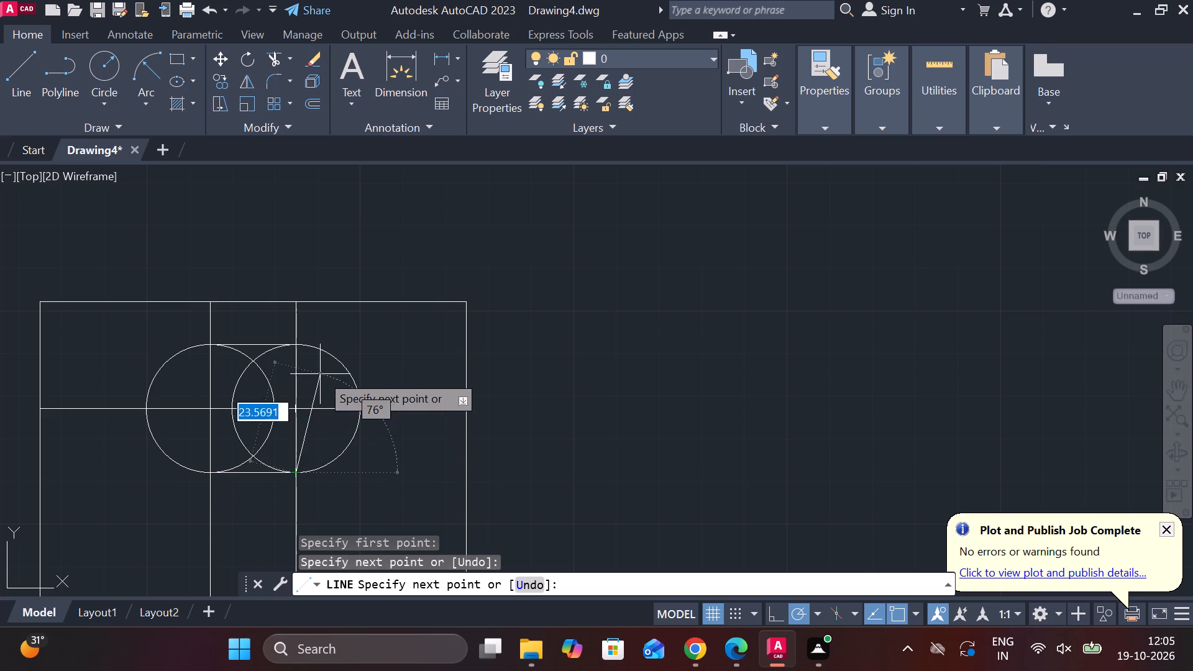
pyautogui.press('Escape')
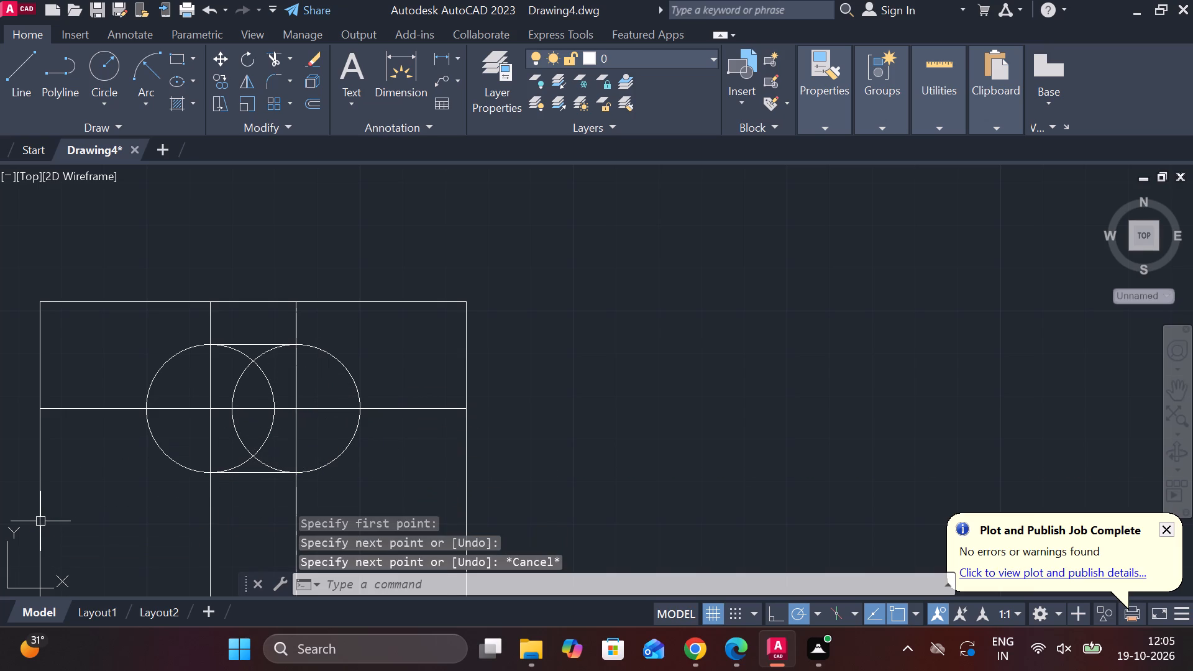
# Trim away the inner arcs of the two overlapping circles, leaving only the slot outline.
pyautogui.click(272, 57)
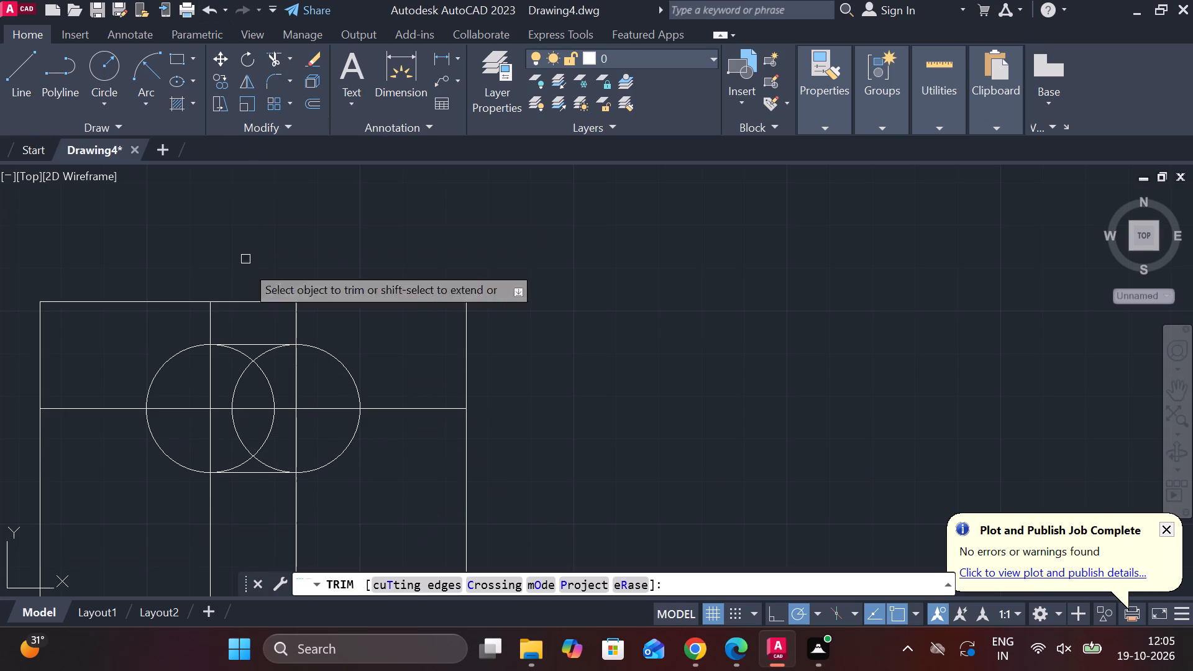
pyautogui.click(247, 377)
pyautogui.click(265, 357)
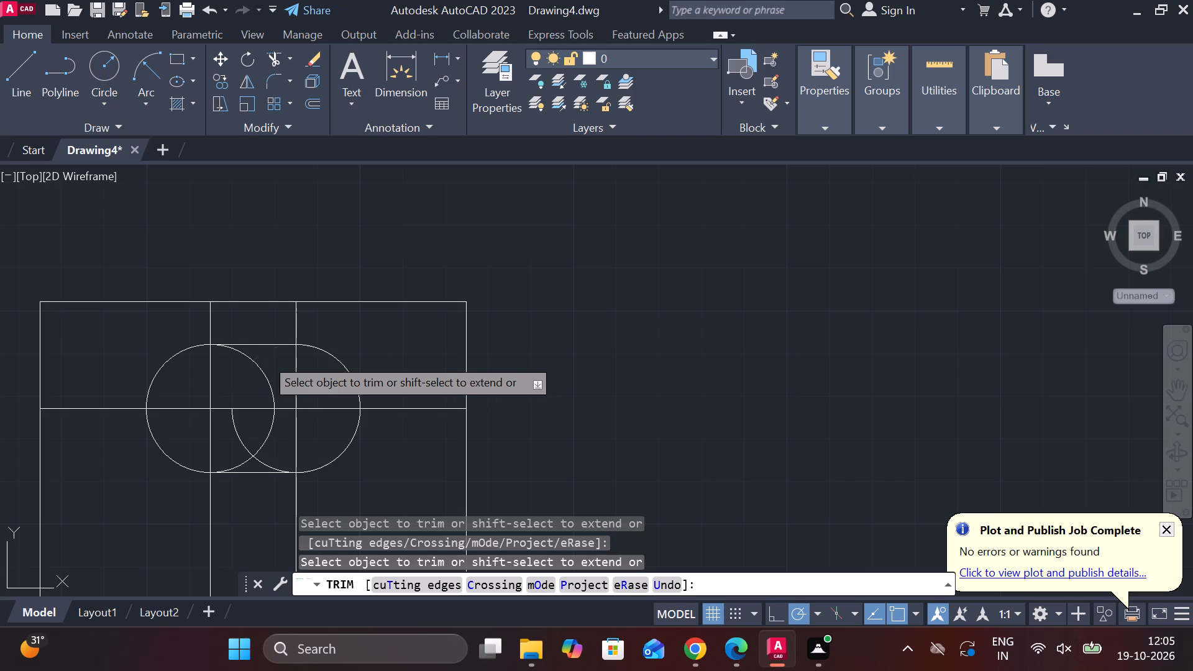
pyautogui.click(265, 373)
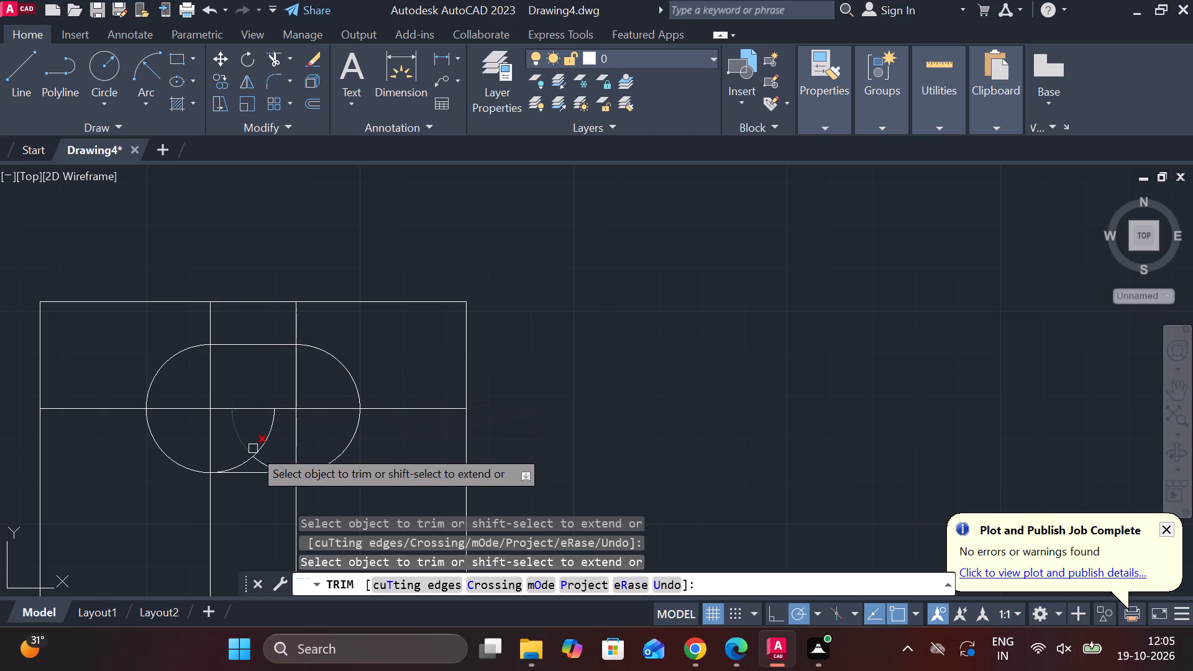
pyautogui.click(254, 455)
pyautogui.click(269, 437)
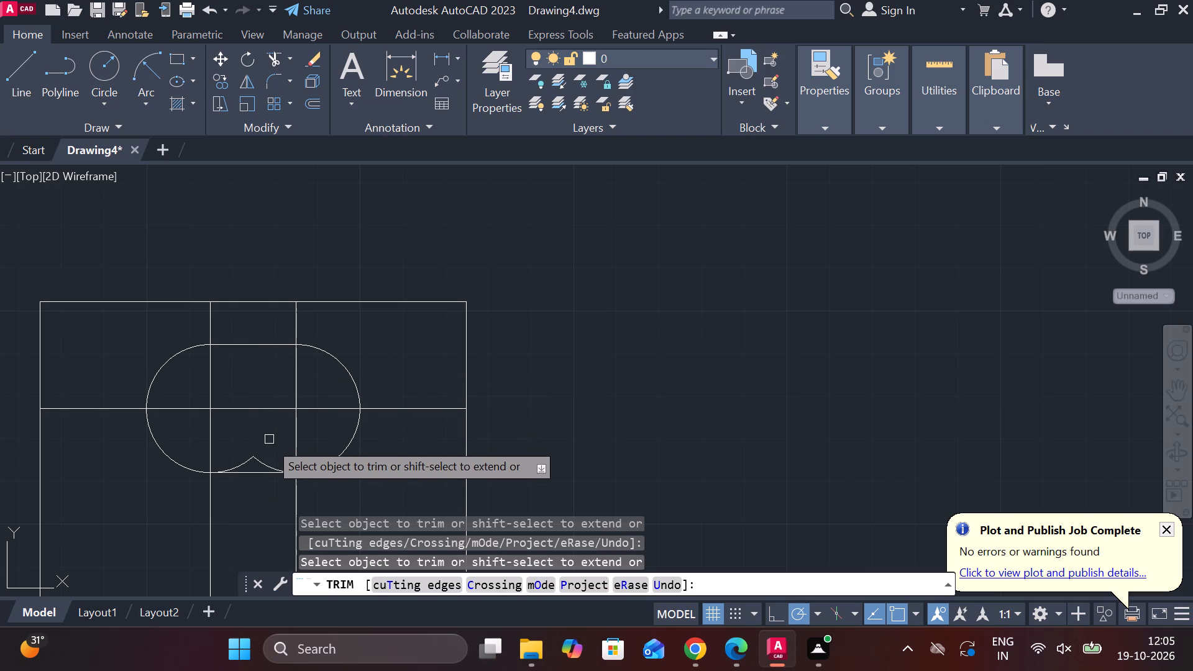
pyautogui.click(249, 460)
pyautogui.click(248, 460)
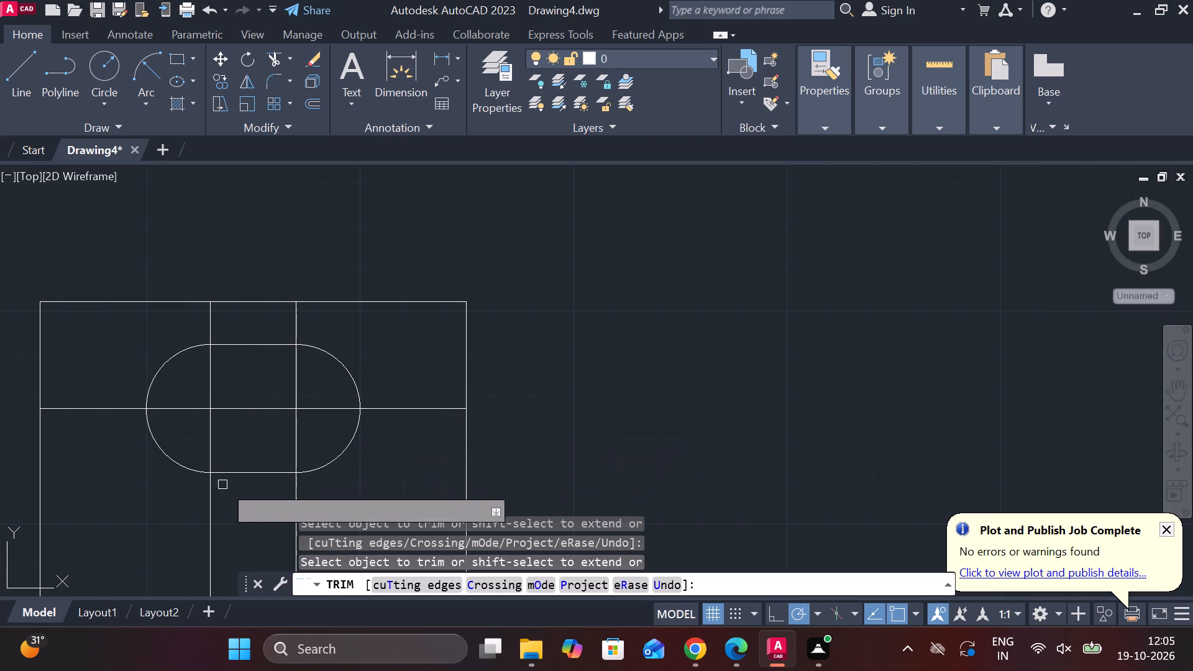
# Trim off the two inner vertical lines below the slot, including their ends past the sloping lines, and end the Trim command.
pyautogui.scroll(-2, 281, 498)
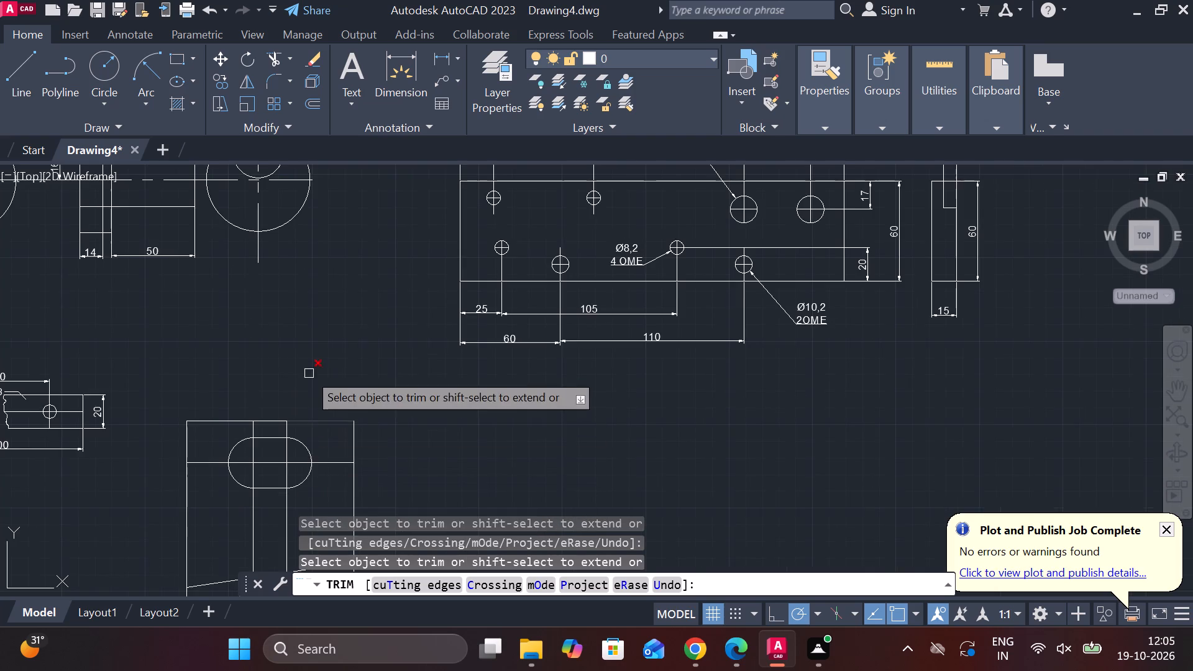
pyautogui.scroll(-1, 306, 372)
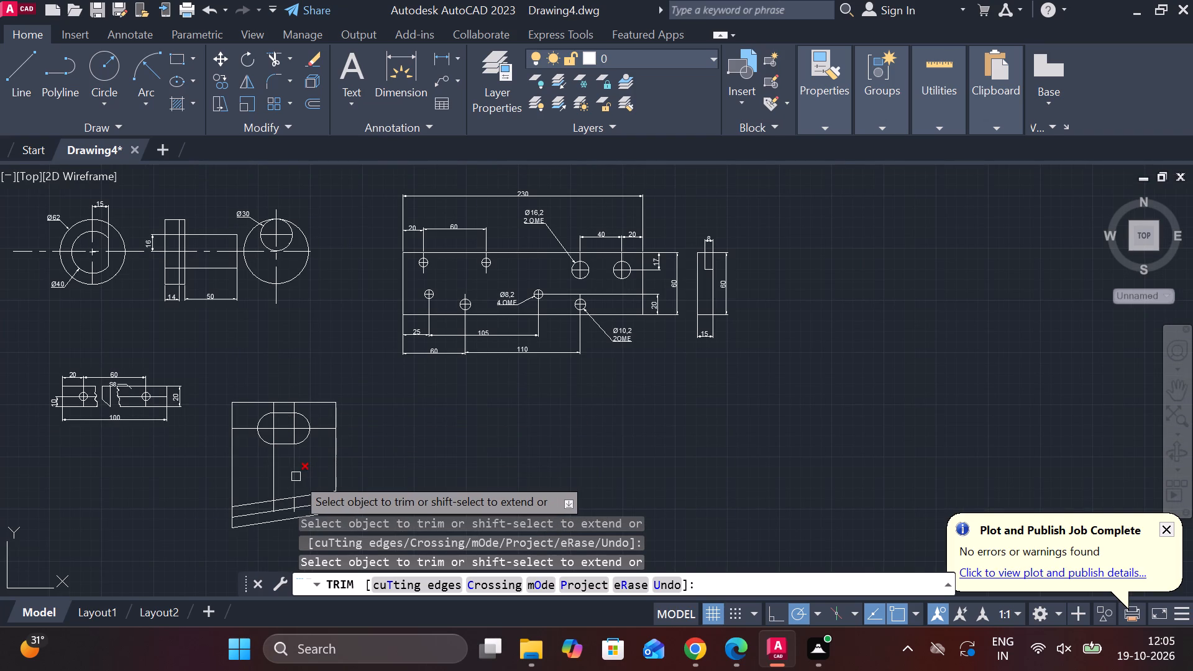
pyautogui.click(296, 477)
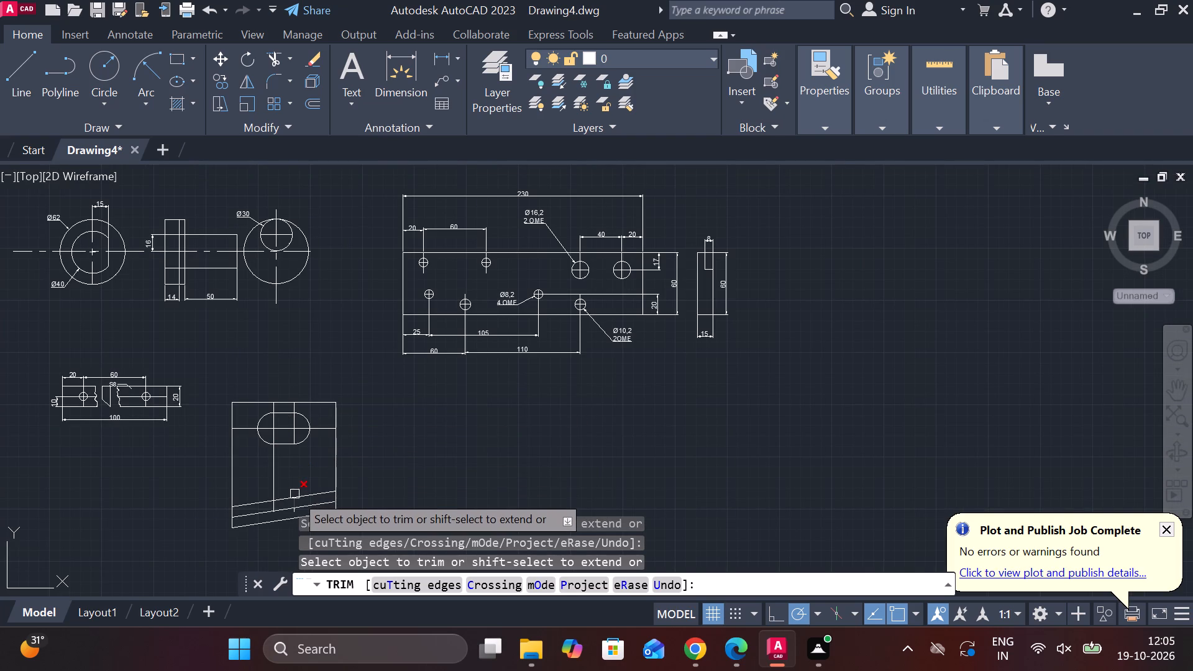
pyautogui.scroll(2, 295, 494)
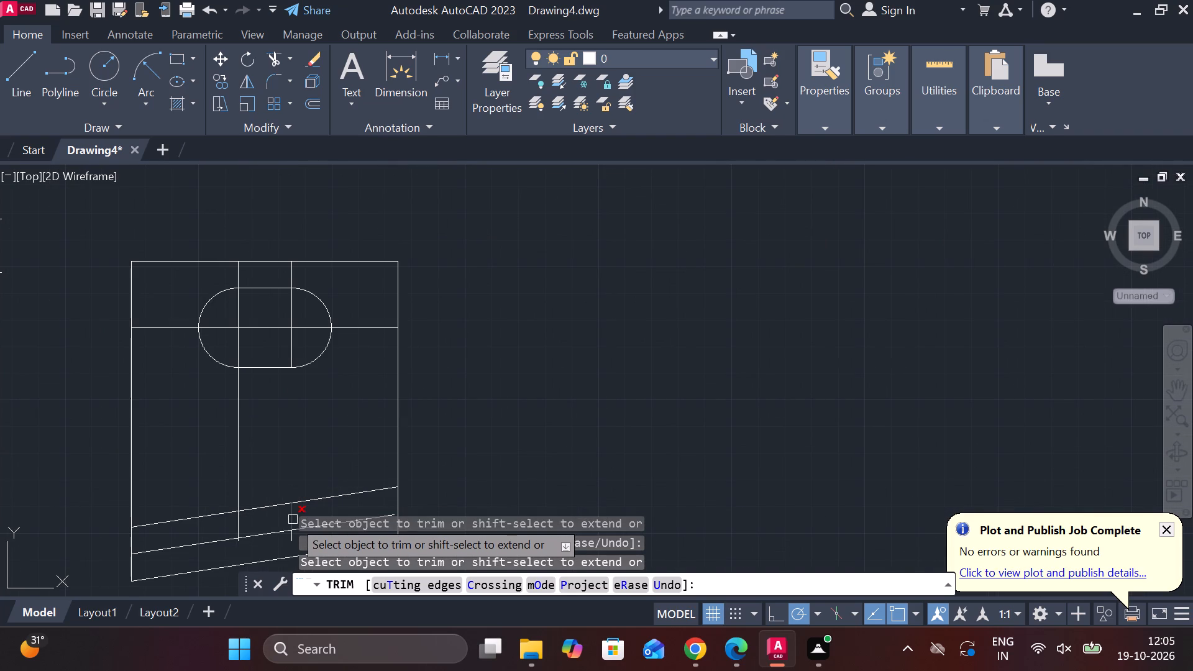
pyautogui.click(294, 519)
pyautogui.click(293, 546)
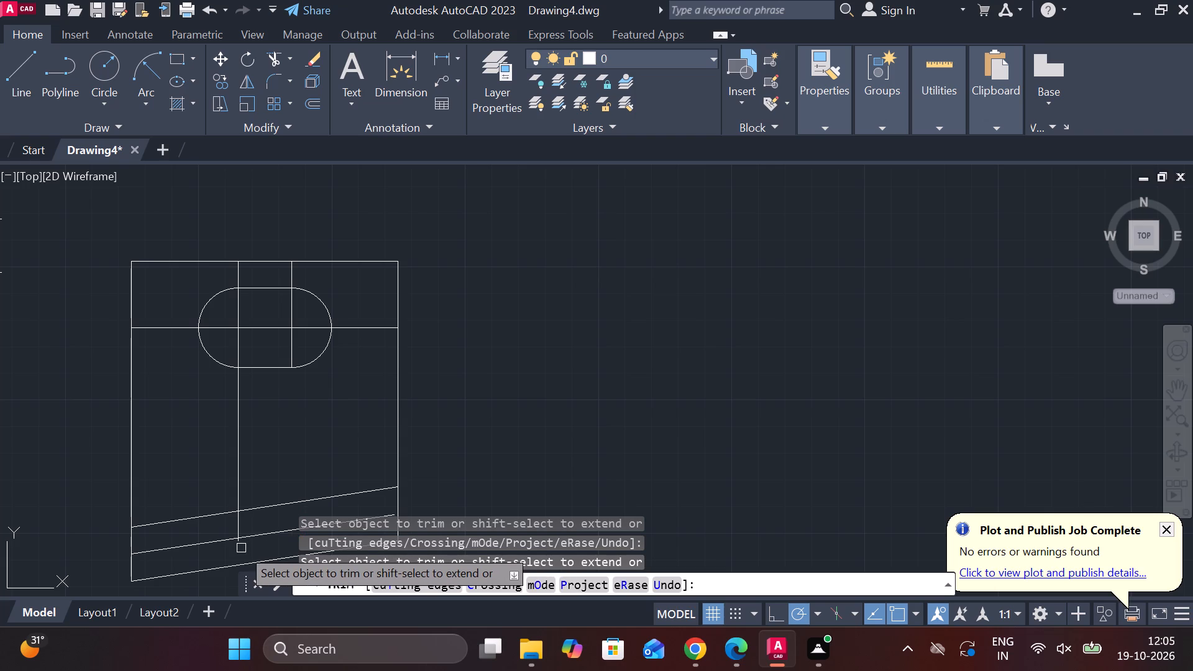
pyautogui.scroll(2, 241, 548)
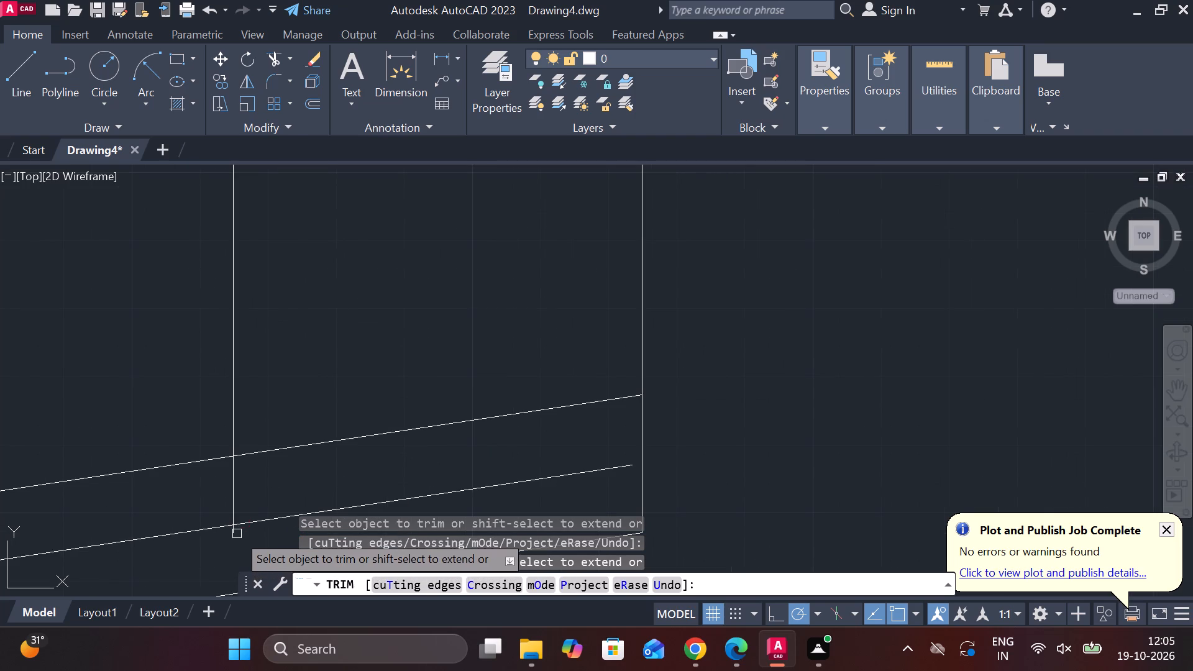
pyautogui.click(237, 534)
pyautogui.click(233, 504)
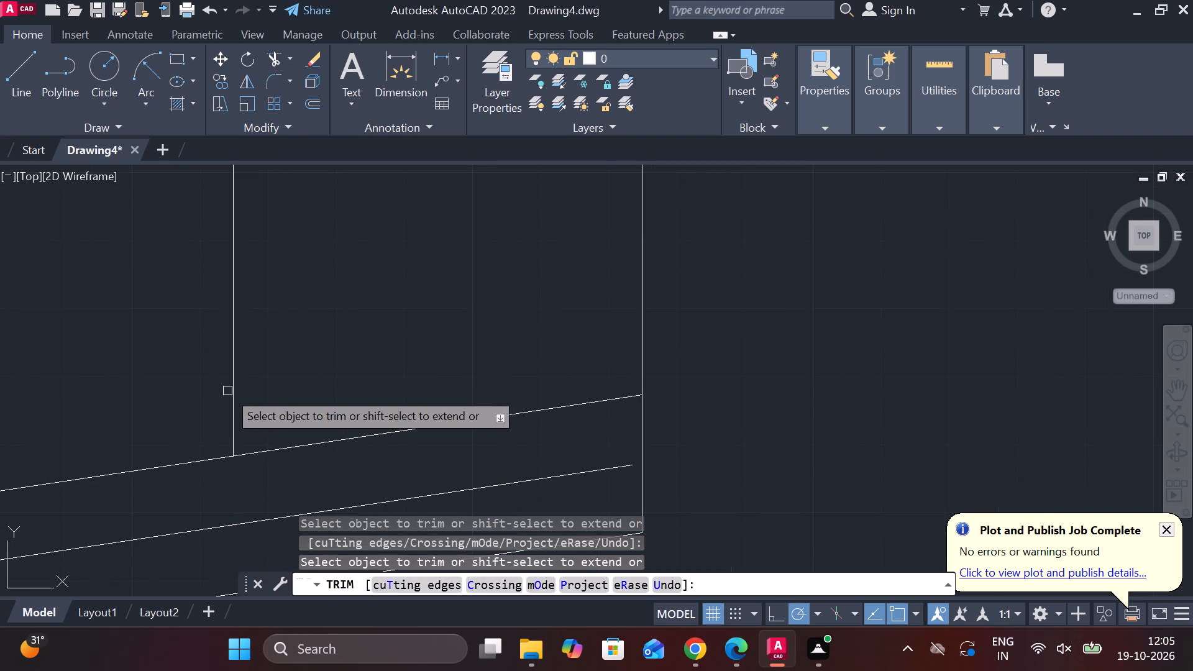
pyautogui.click(230, 389)
pyautogui.scroll(-3, 263, 368)
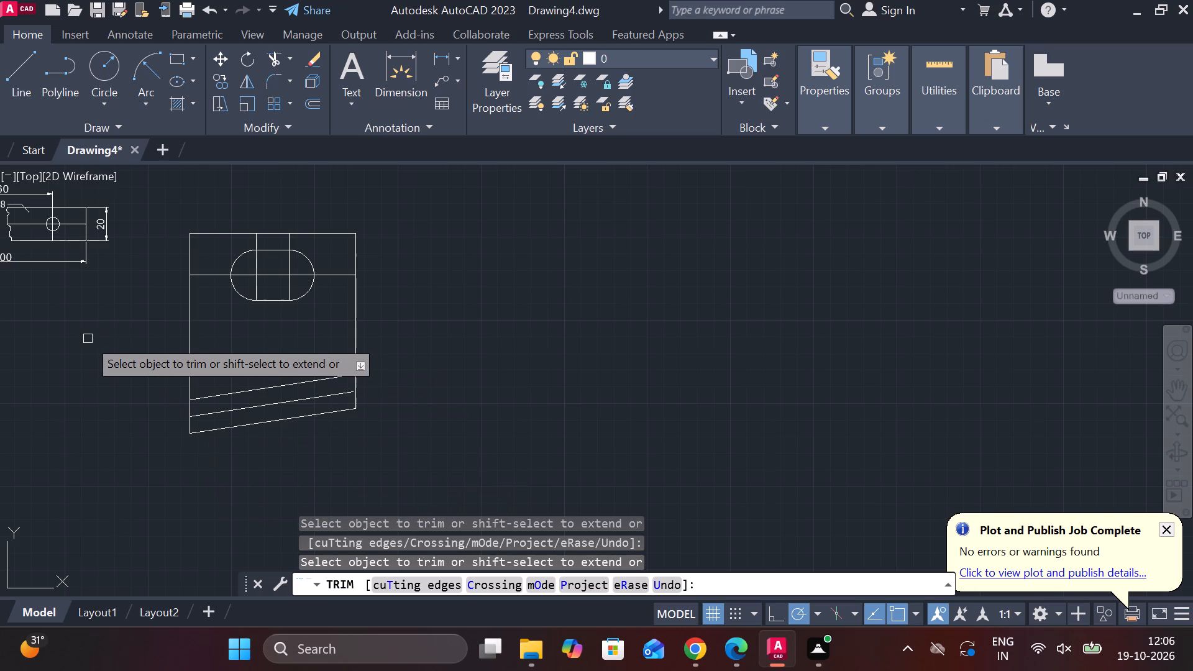
pyautogui.press('Escape')
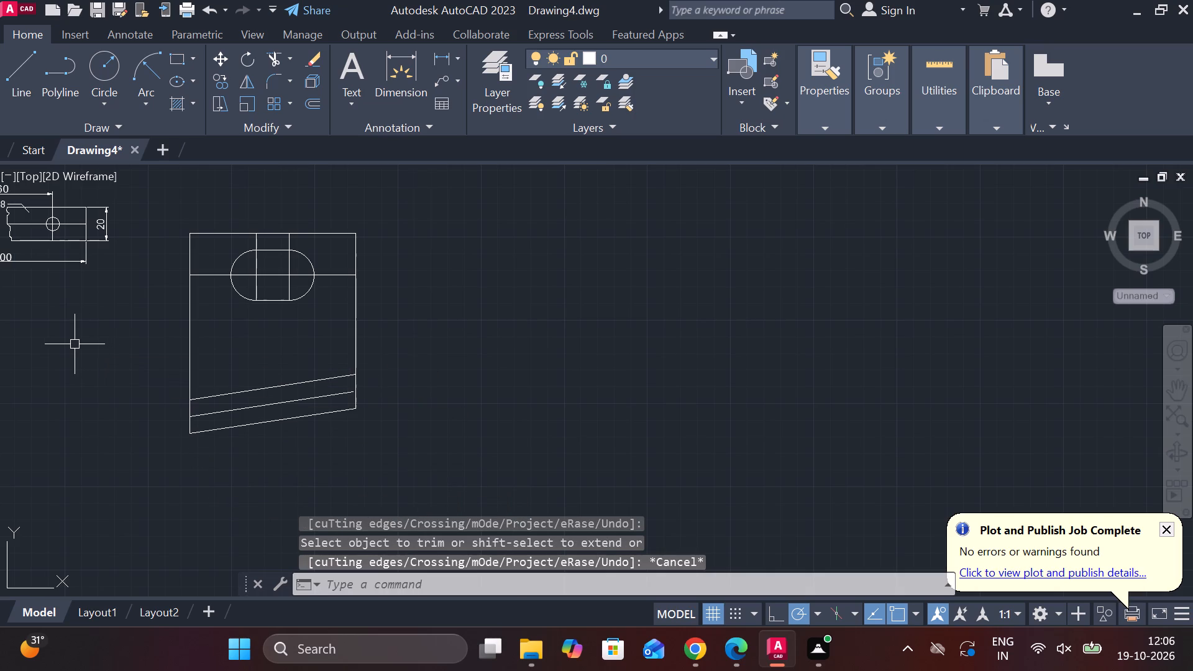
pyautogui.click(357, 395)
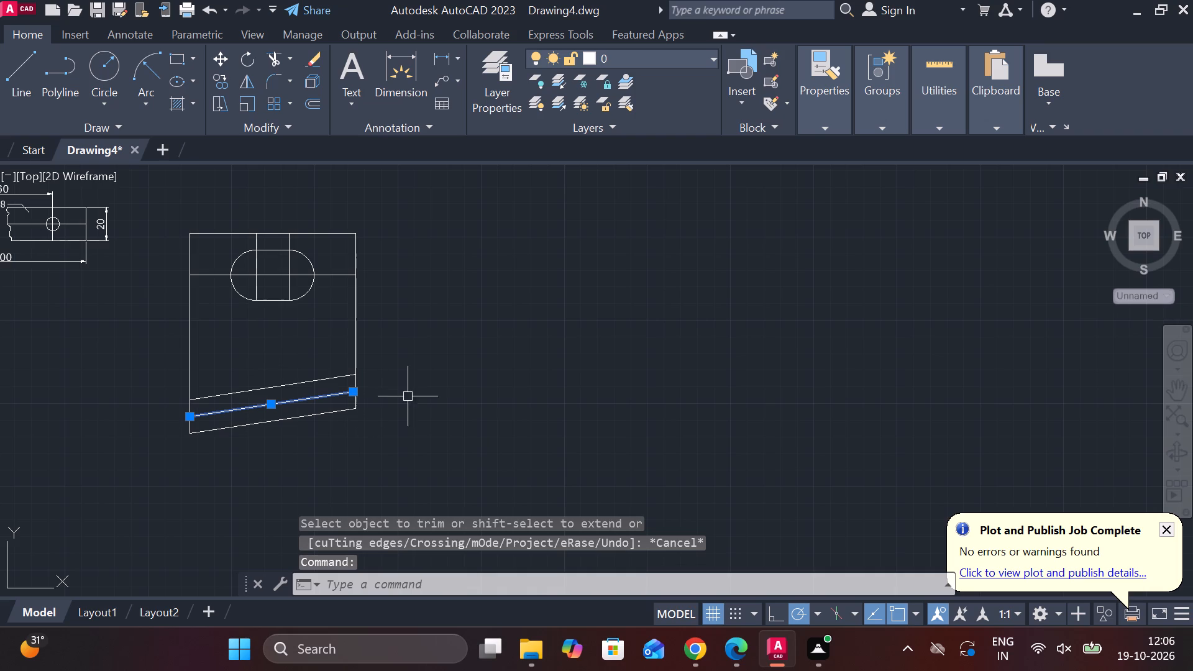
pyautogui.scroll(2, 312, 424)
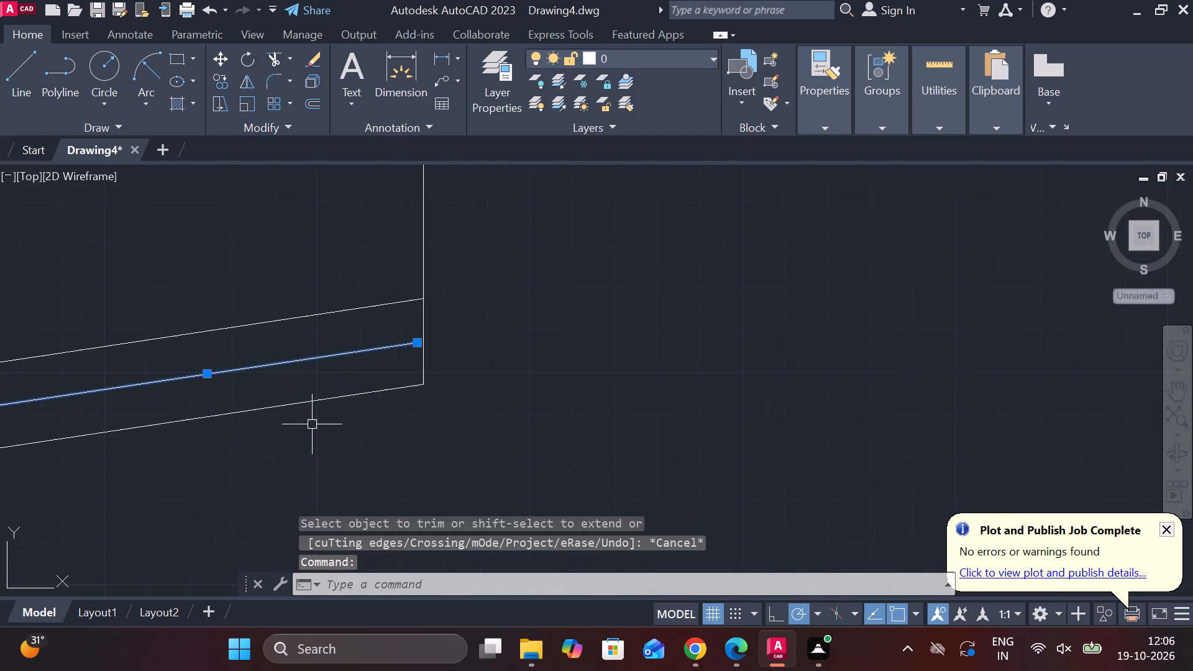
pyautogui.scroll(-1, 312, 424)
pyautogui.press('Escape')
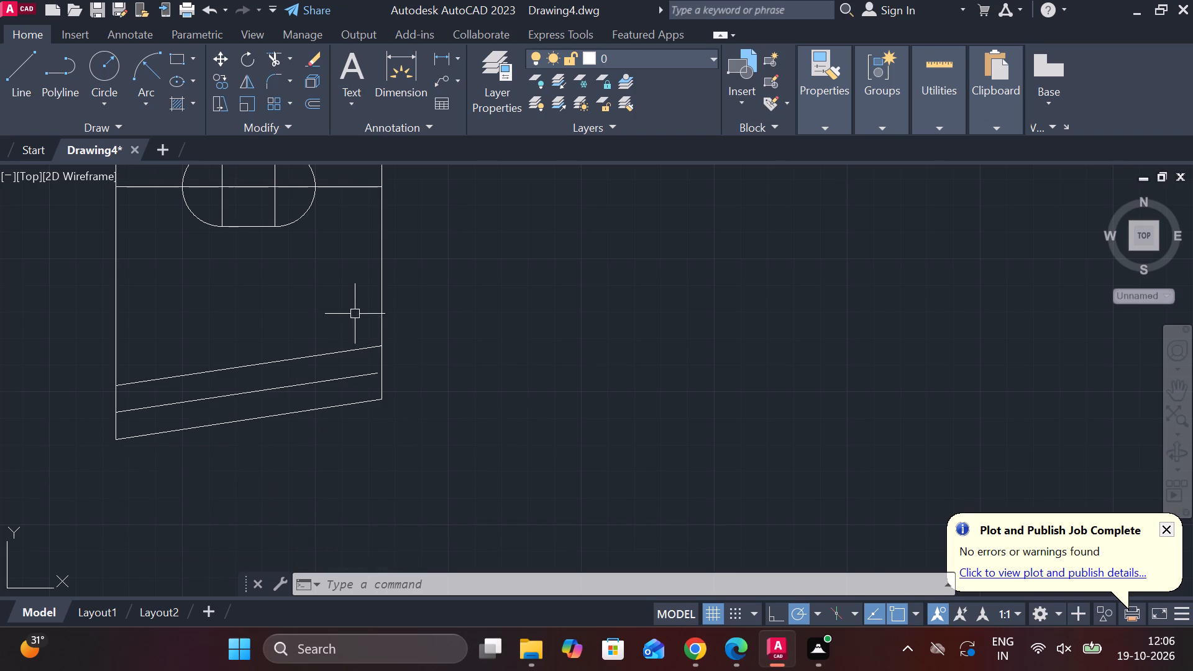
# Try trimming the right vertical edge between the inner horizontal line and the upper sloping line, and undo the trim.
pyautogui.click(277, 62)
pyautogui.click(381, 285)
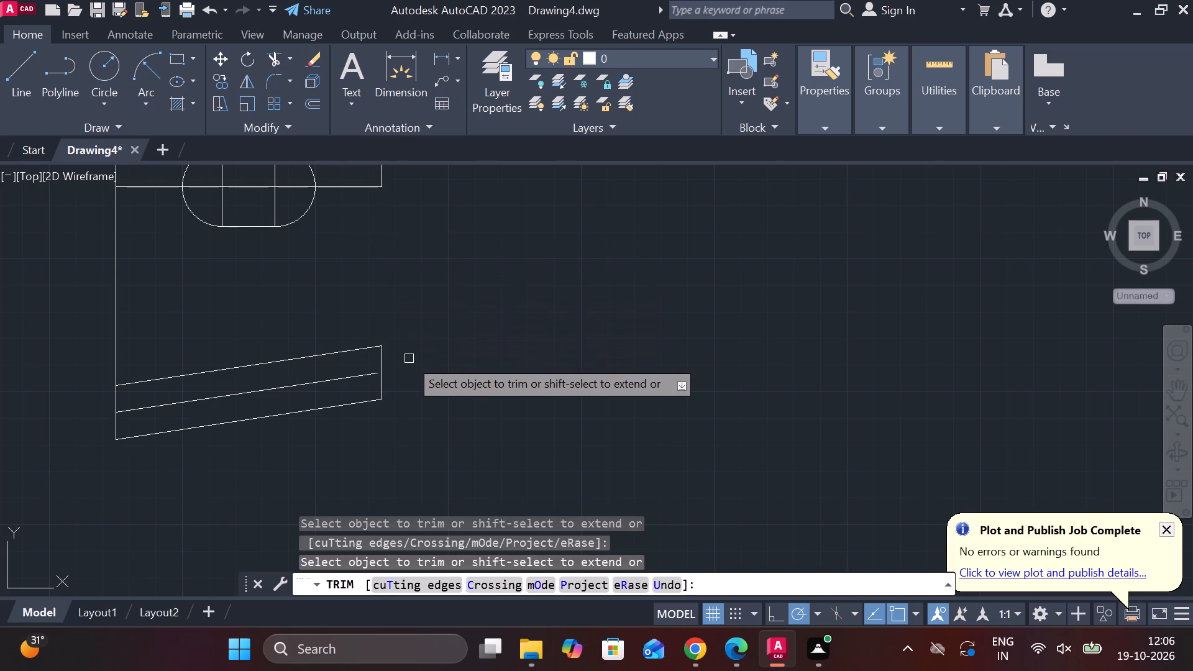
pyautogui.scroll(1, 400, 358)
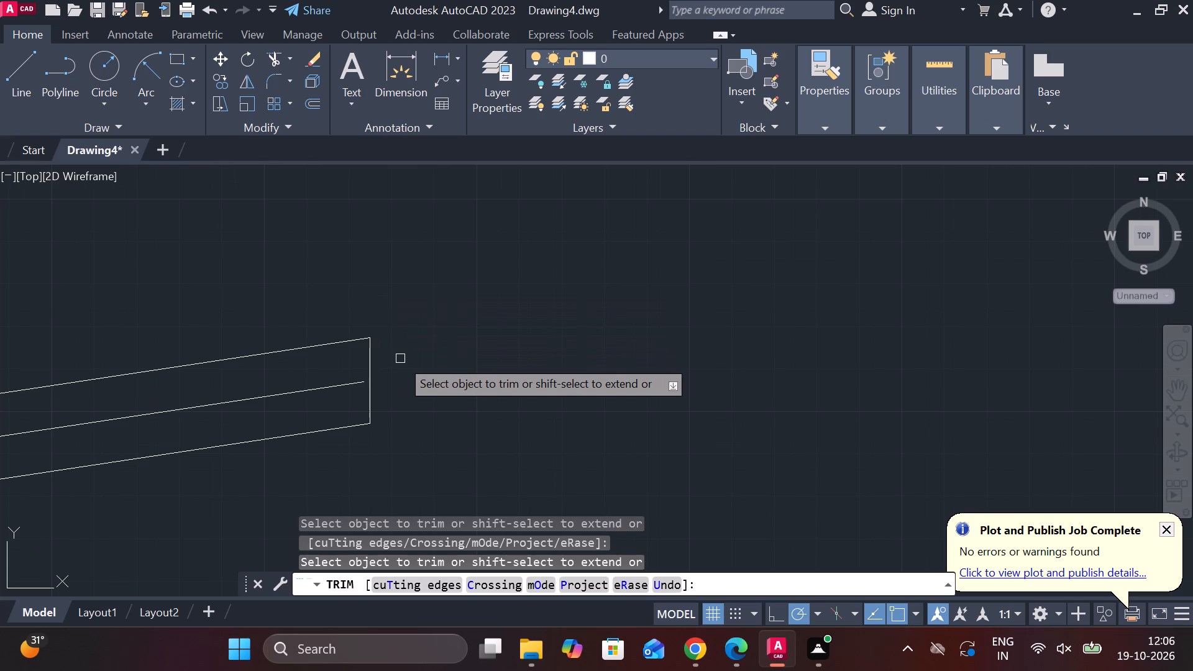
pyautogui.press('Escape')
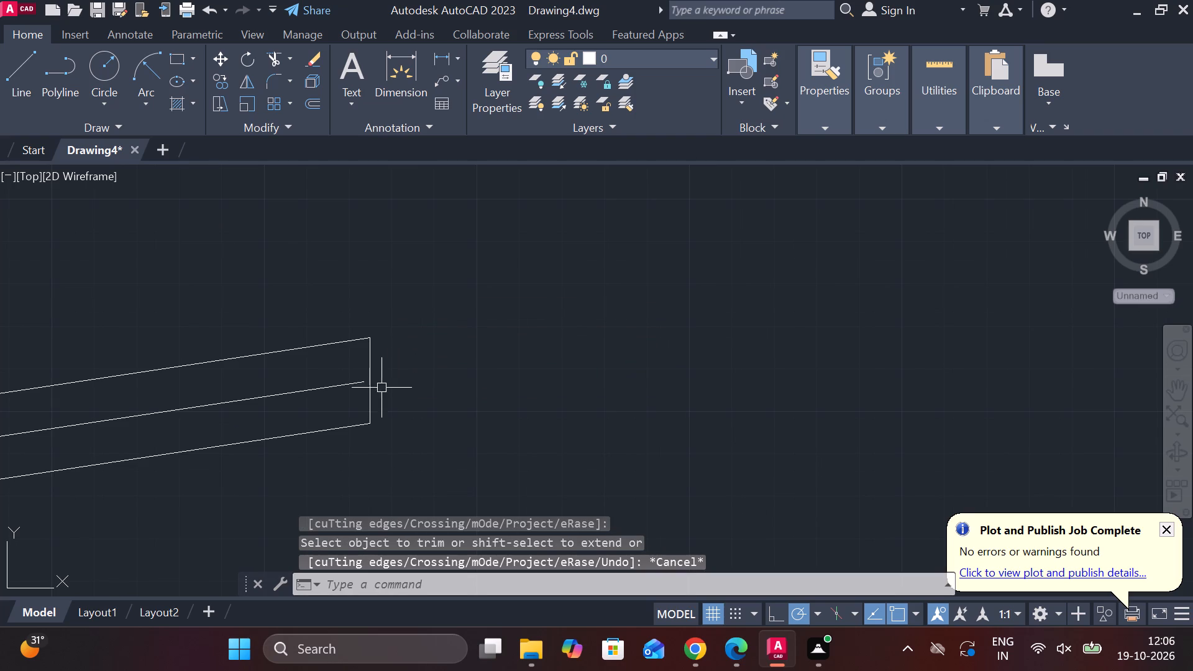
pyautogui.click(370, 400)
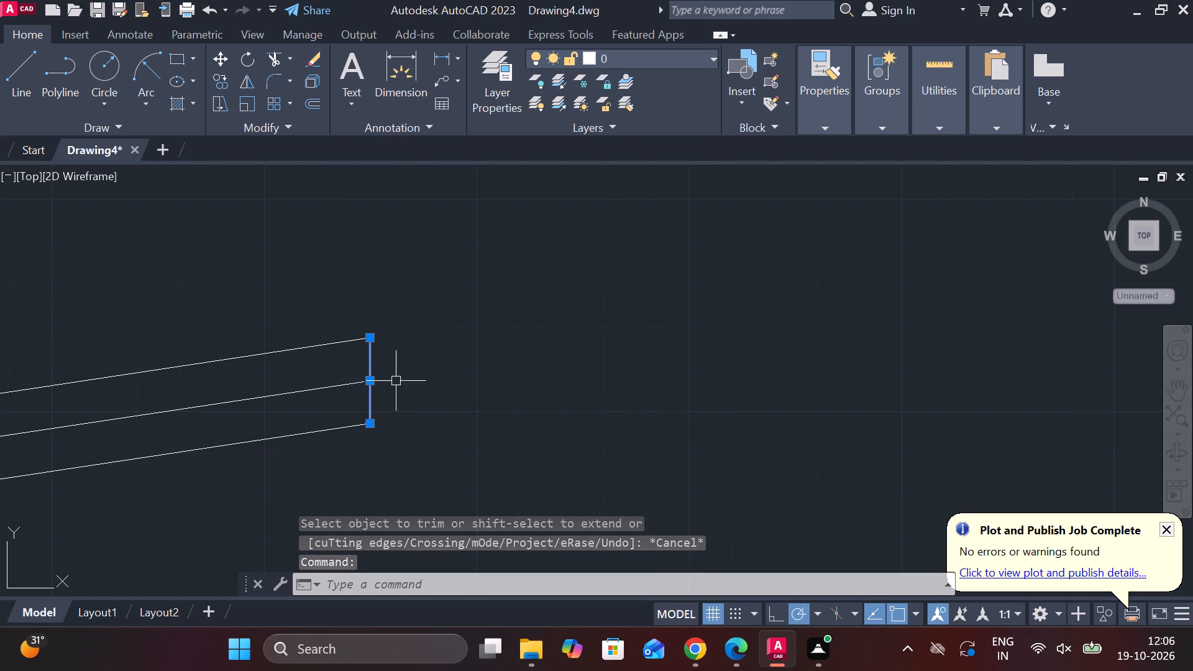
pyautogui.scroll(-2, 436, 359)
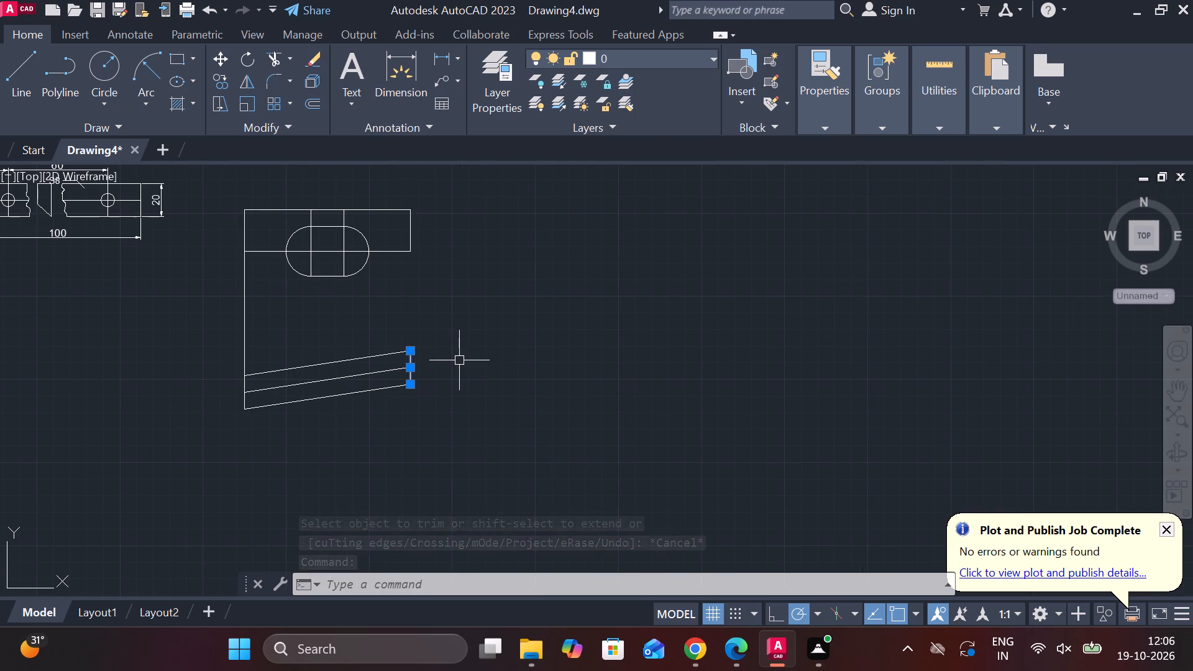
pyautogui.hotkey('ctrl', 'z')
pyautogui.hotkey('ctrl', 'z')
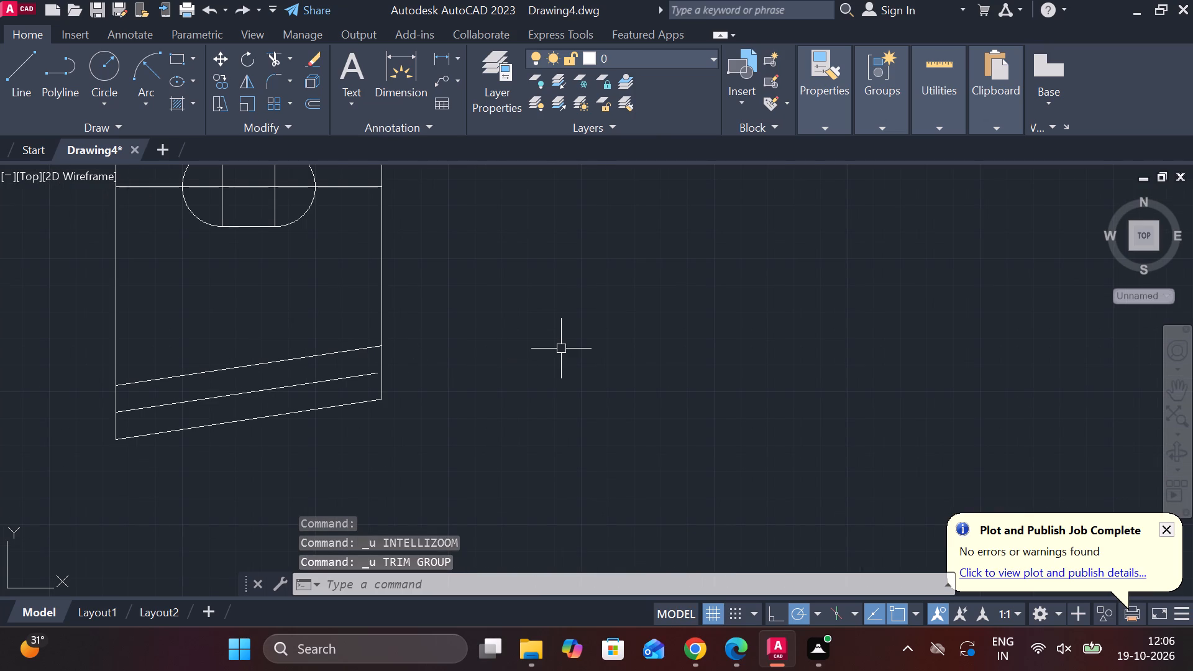
# Extend the middle sloping line to the right vertical edge of the part.
pyautogui.write('EX')
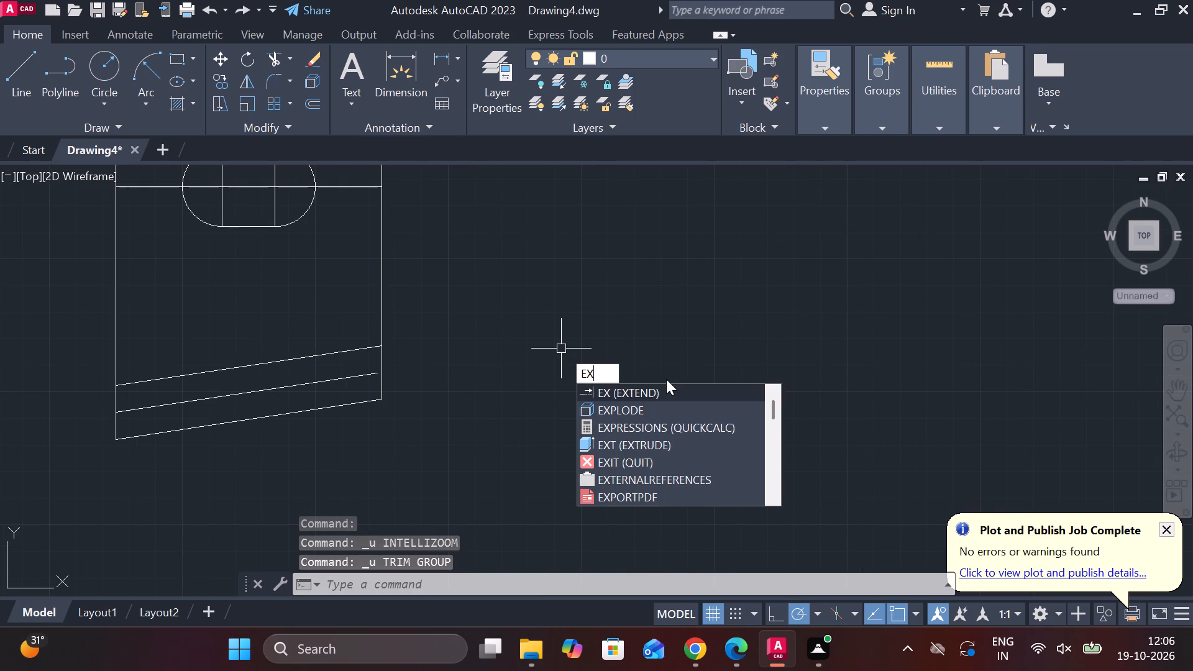
pyautogui.click(666, 385)
pyautogui.click(344, 377)
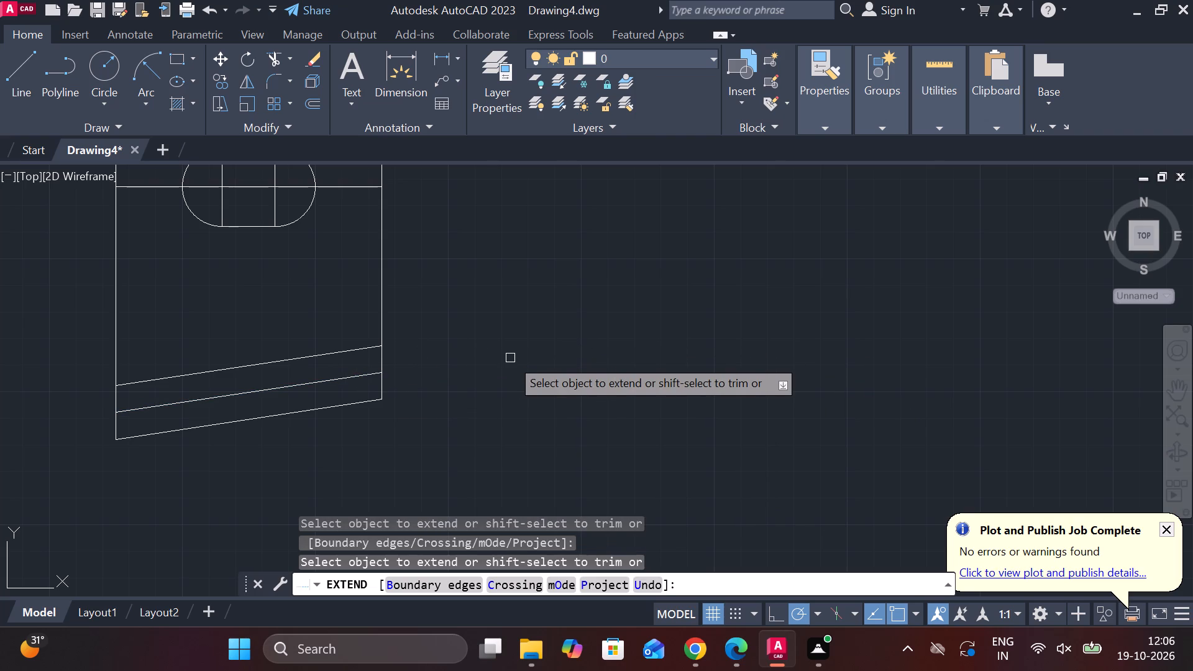
pyautogui.press('Escape')
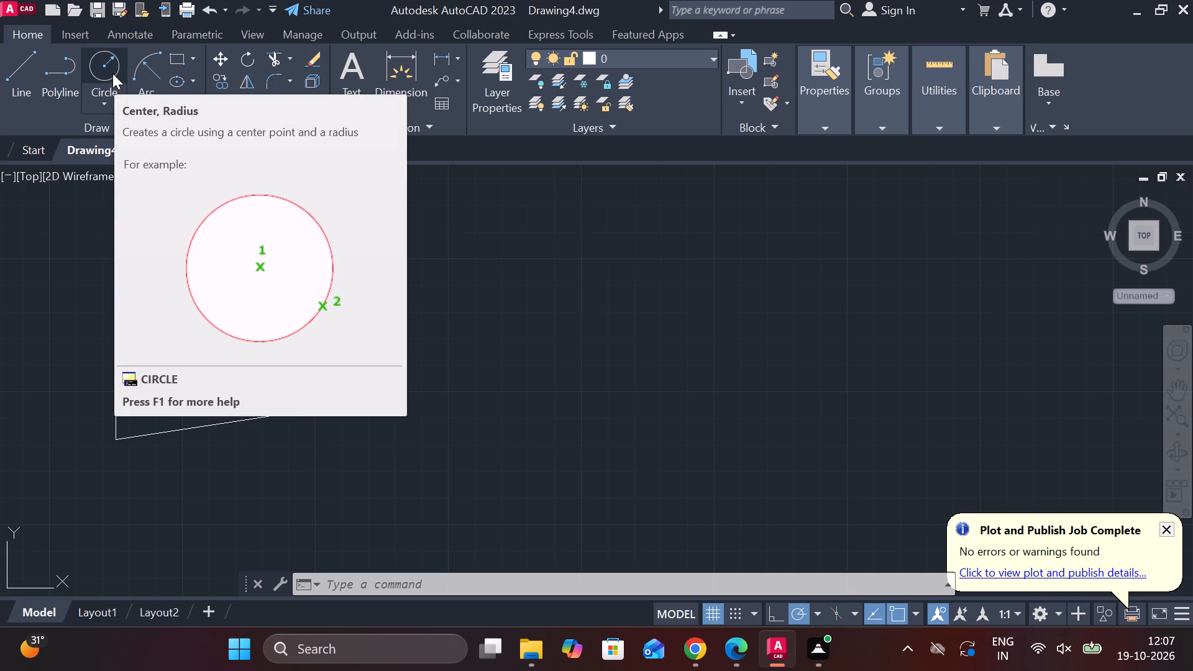
# Draw a circle of diameter 8.2 centred where the middle sloping line meets the right vertical edge.
pyautogui.click(105, 96)
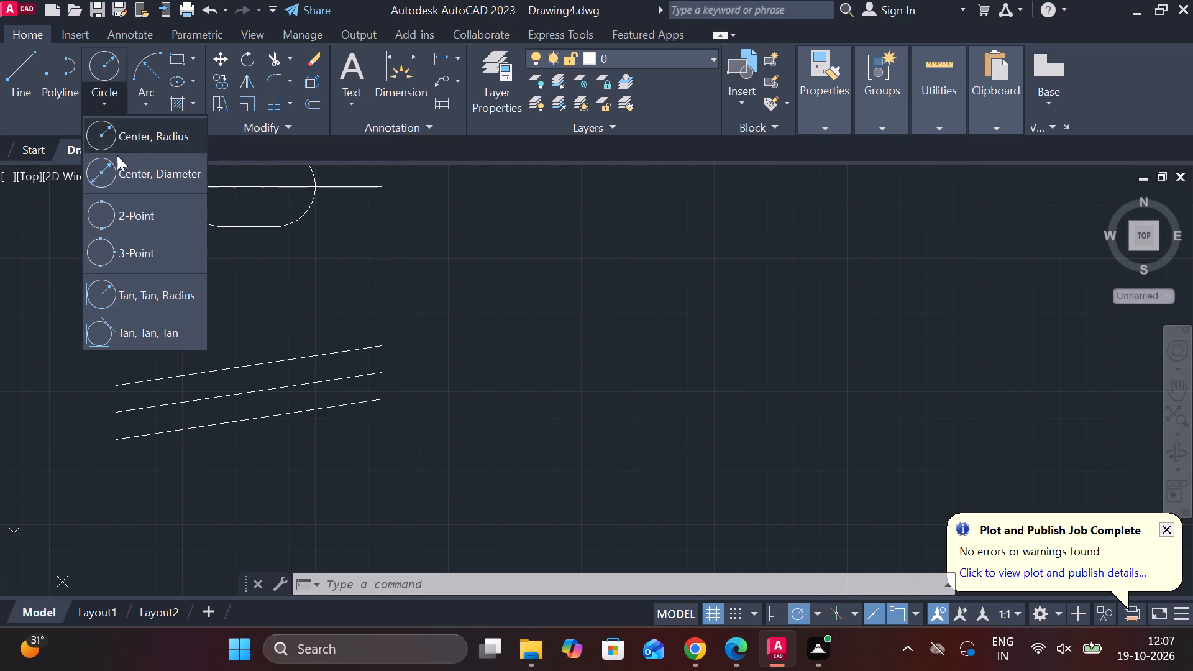
pyautogui.click(144, 176)
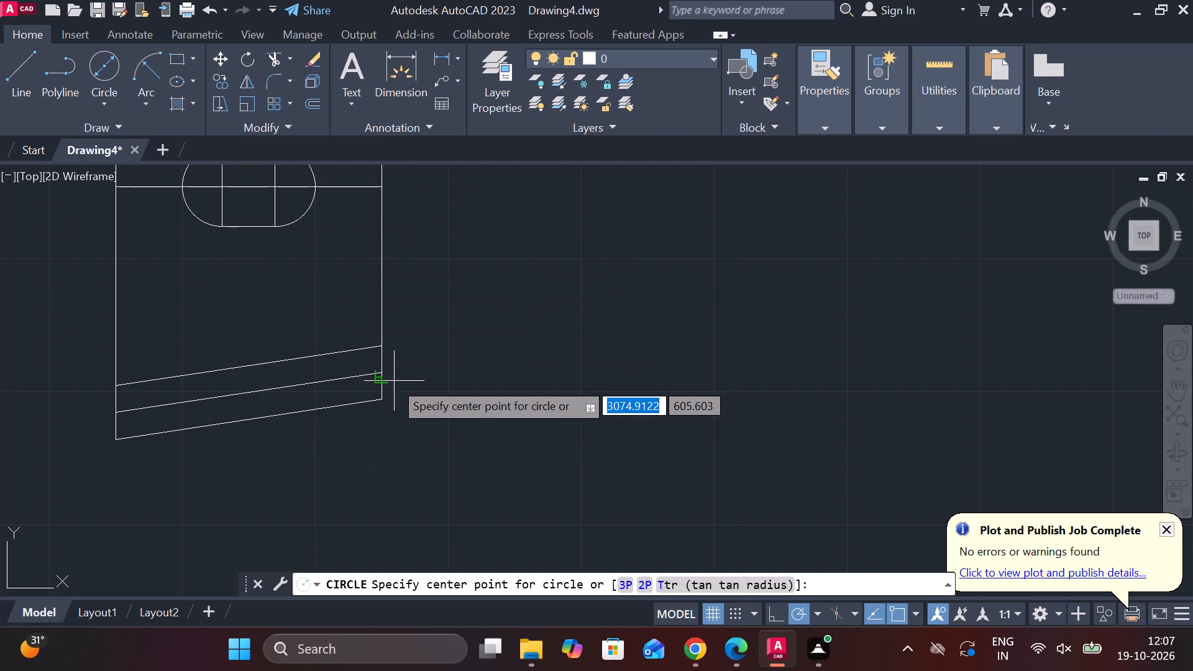
pyautogui.click(379, 372)
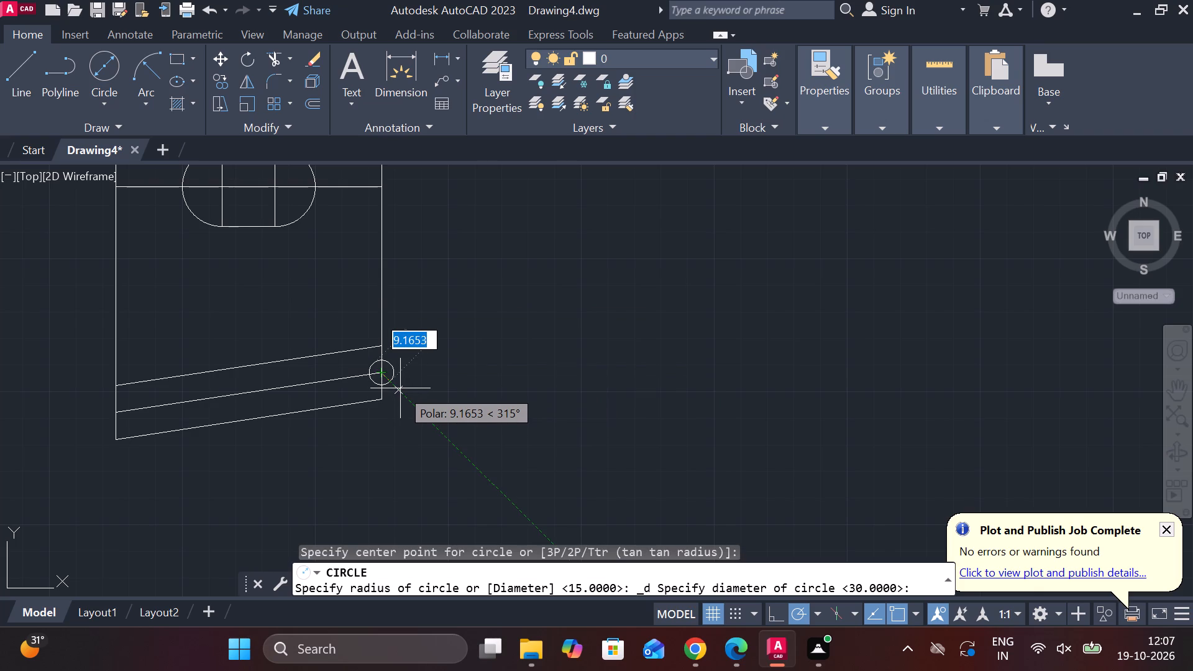
pyautogui.press('8')
pyautogui.write('.2')
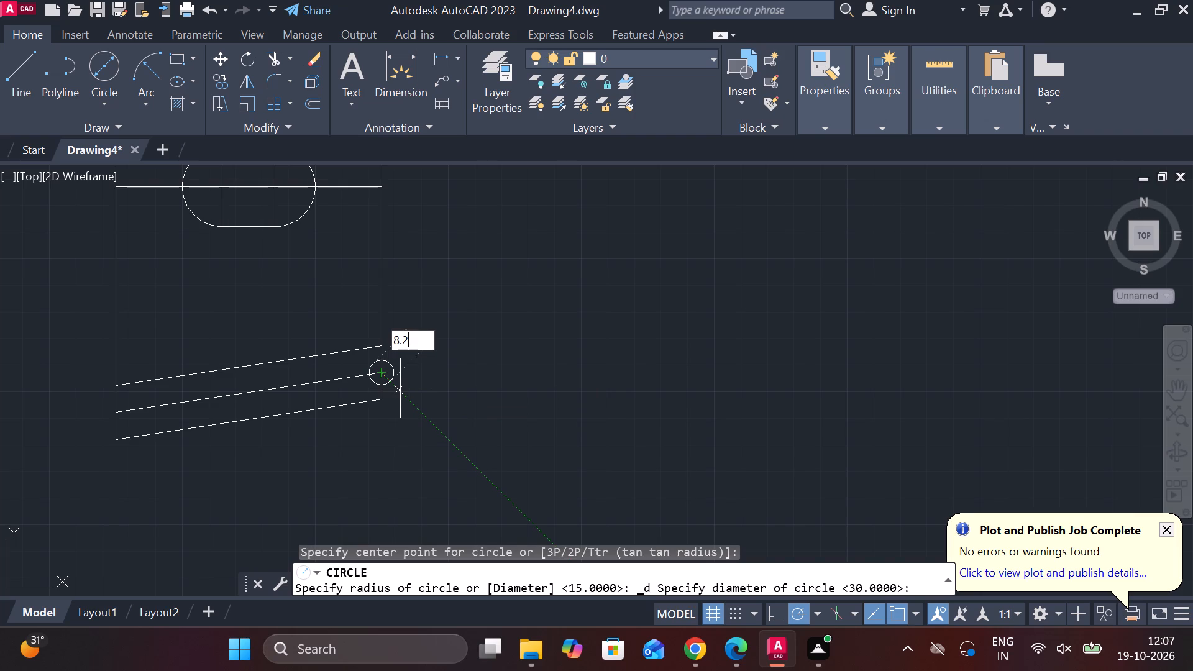
pyautogui.press('Return')
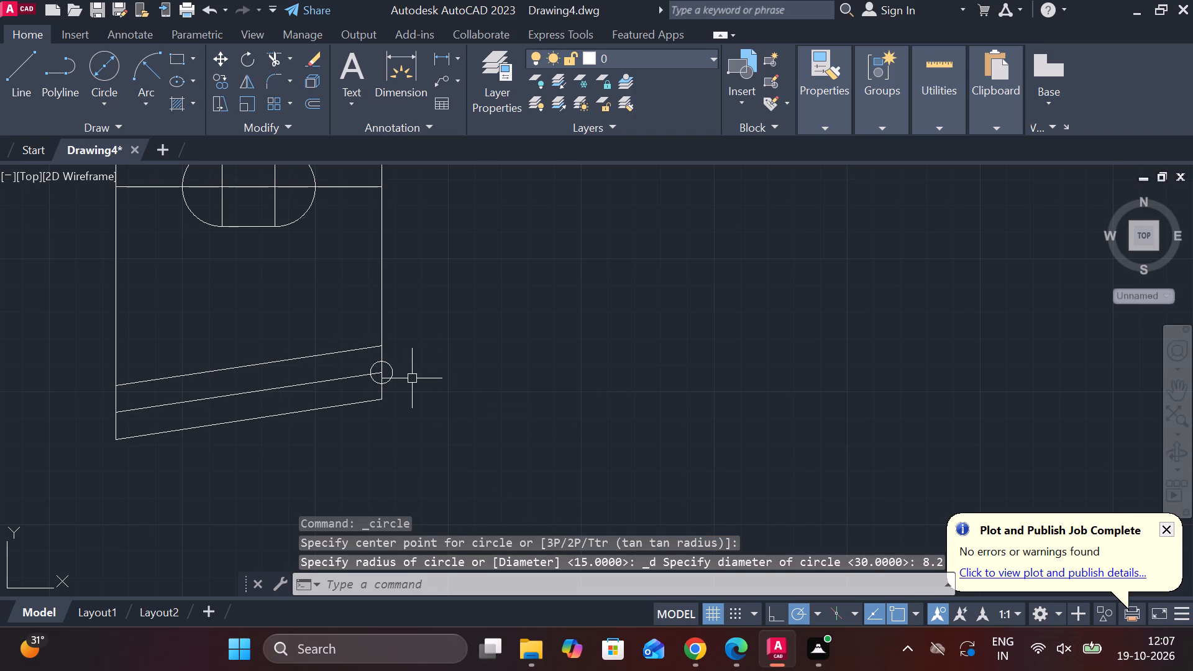
# Move the 8.2 diameter circle 20 from the right vertical edge inward along the middle sloping line.
pyautogui.click(396, 375)
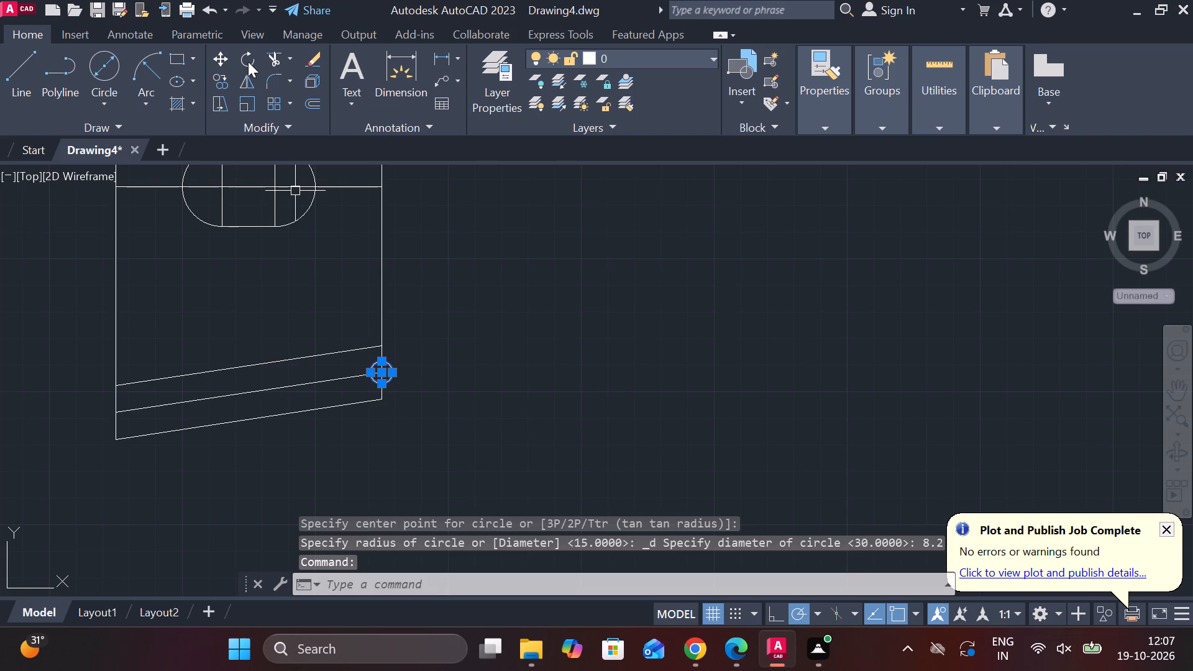
pyautogui.click(216, 56)
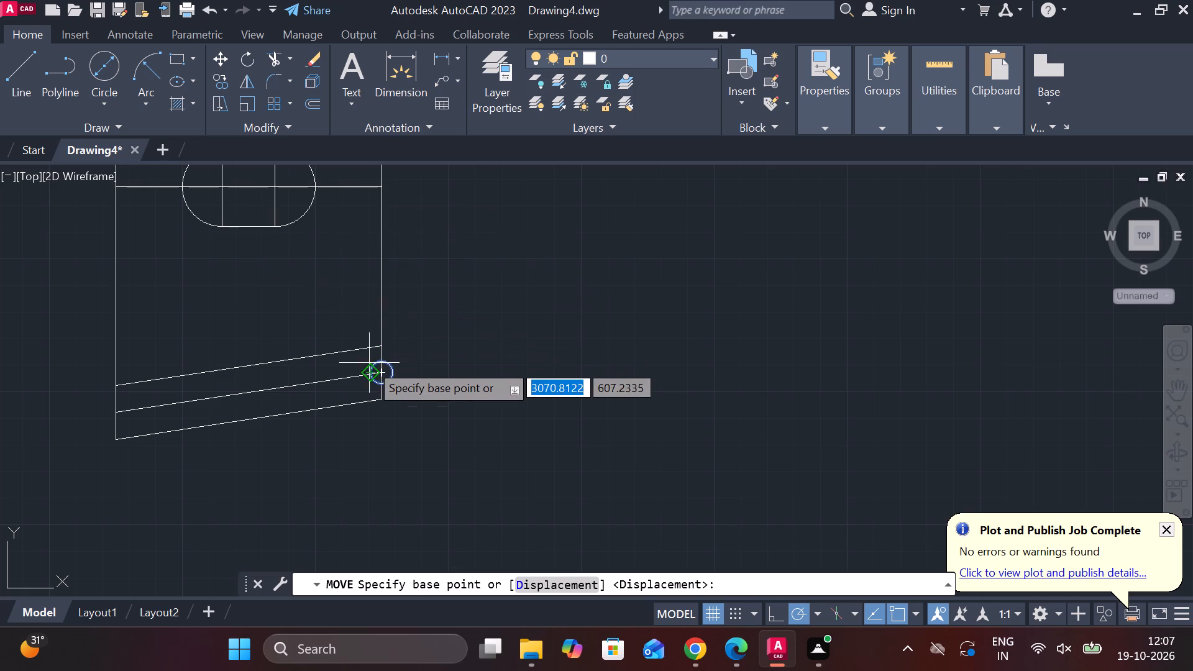
pyautogui.scroll(2, 369, 363)
pyautogui.click(398, 385)
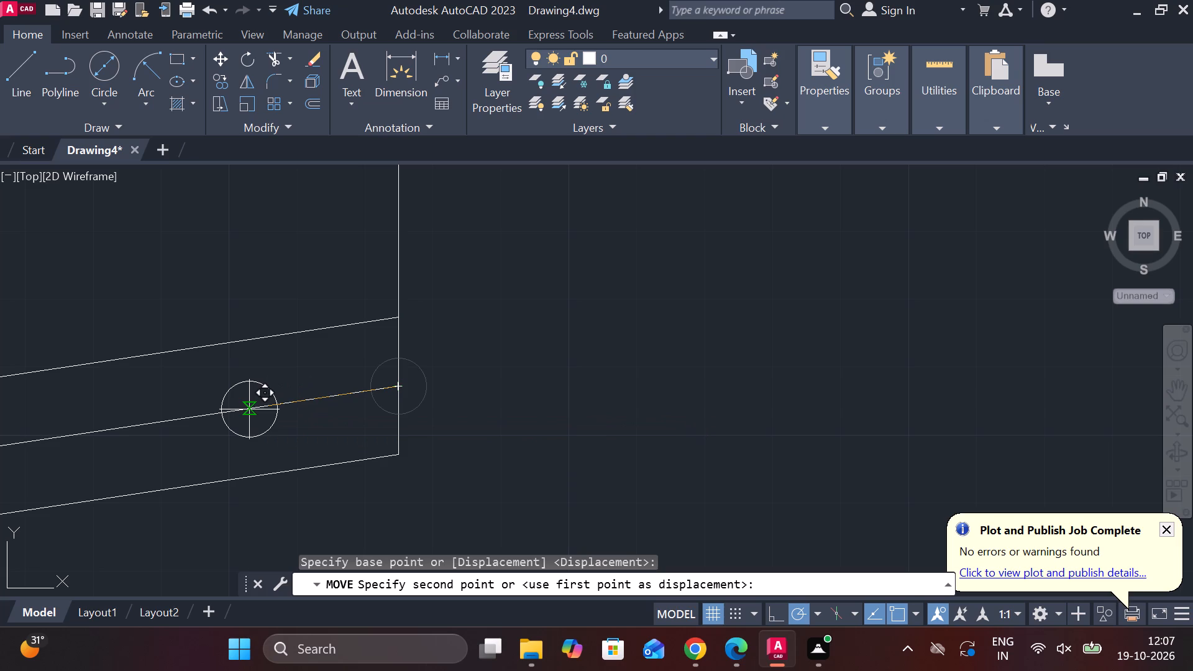
pyautogui.write('20')
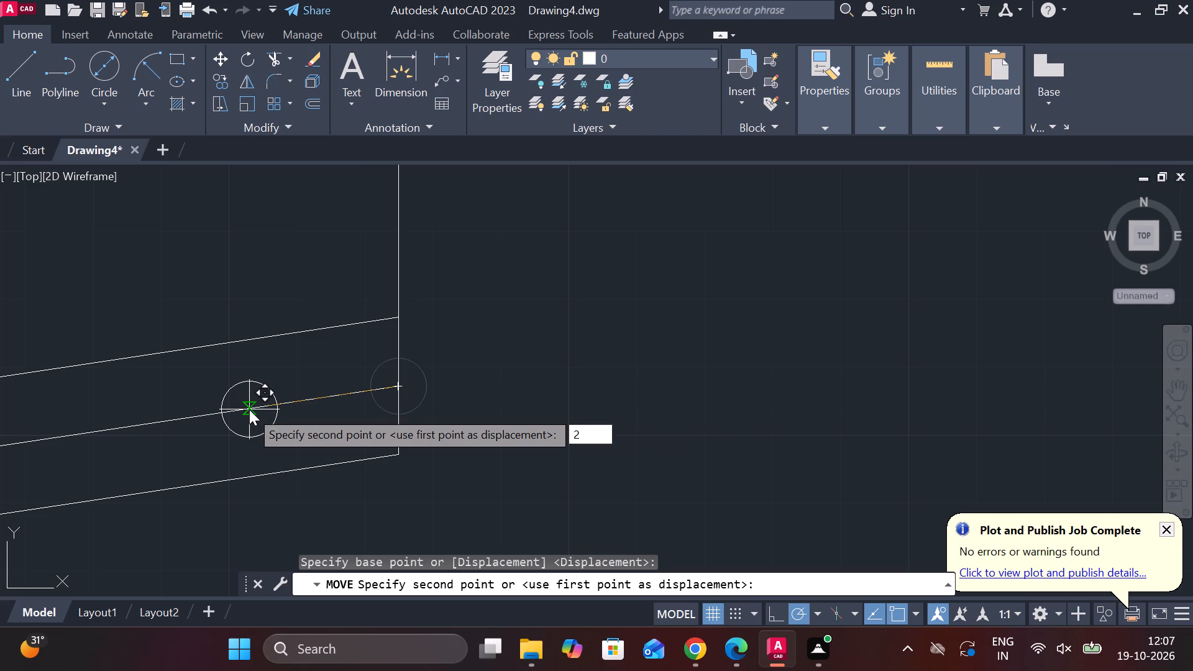
pyautogui.press('Return')
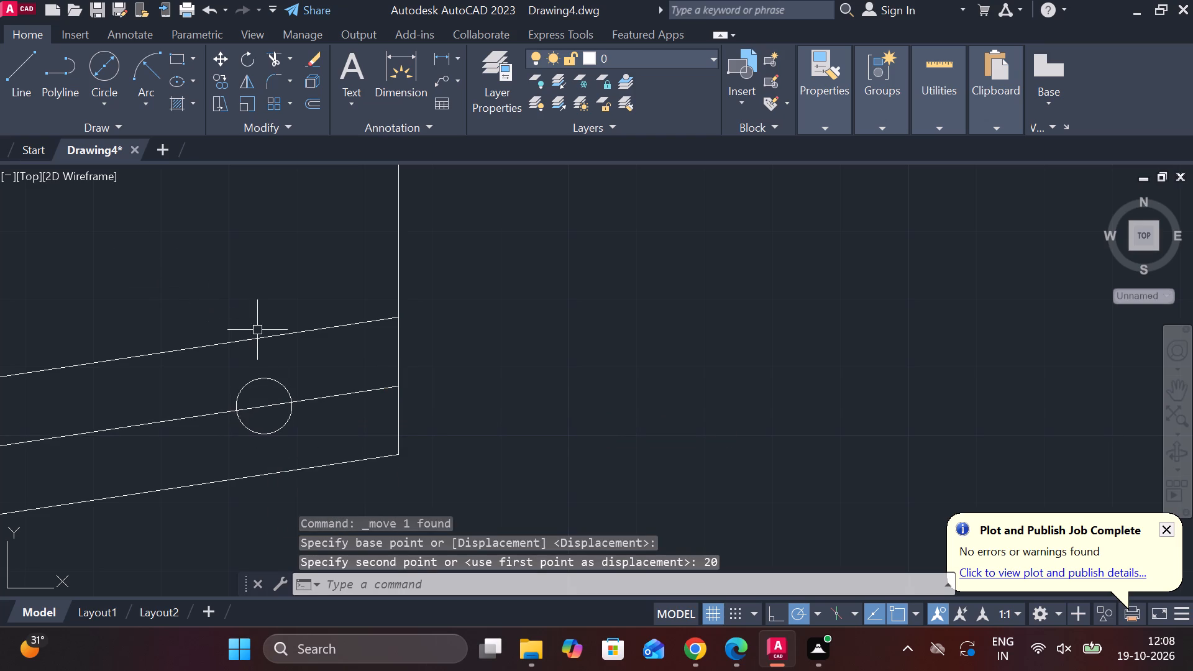
# Copy the 8.2 diameter circle 60 from its centre down along the middle sloping line toward the left edge, and end the Copy command.
pyautogui.click(280, 381)
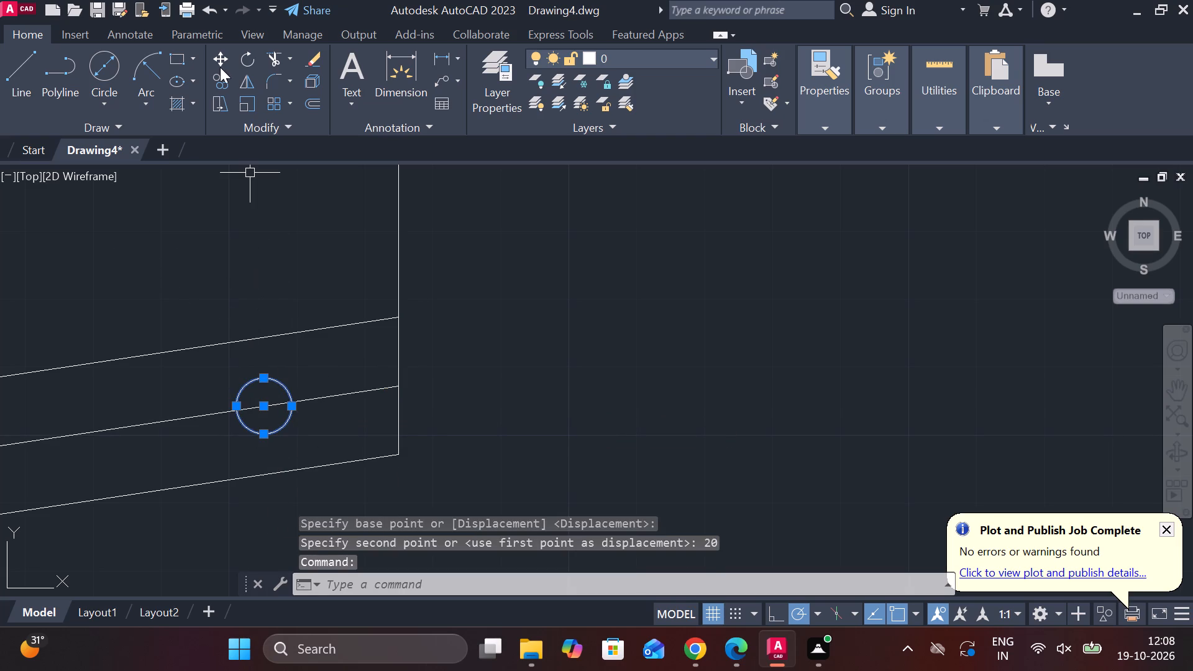
pyautogui.click(220, 75)
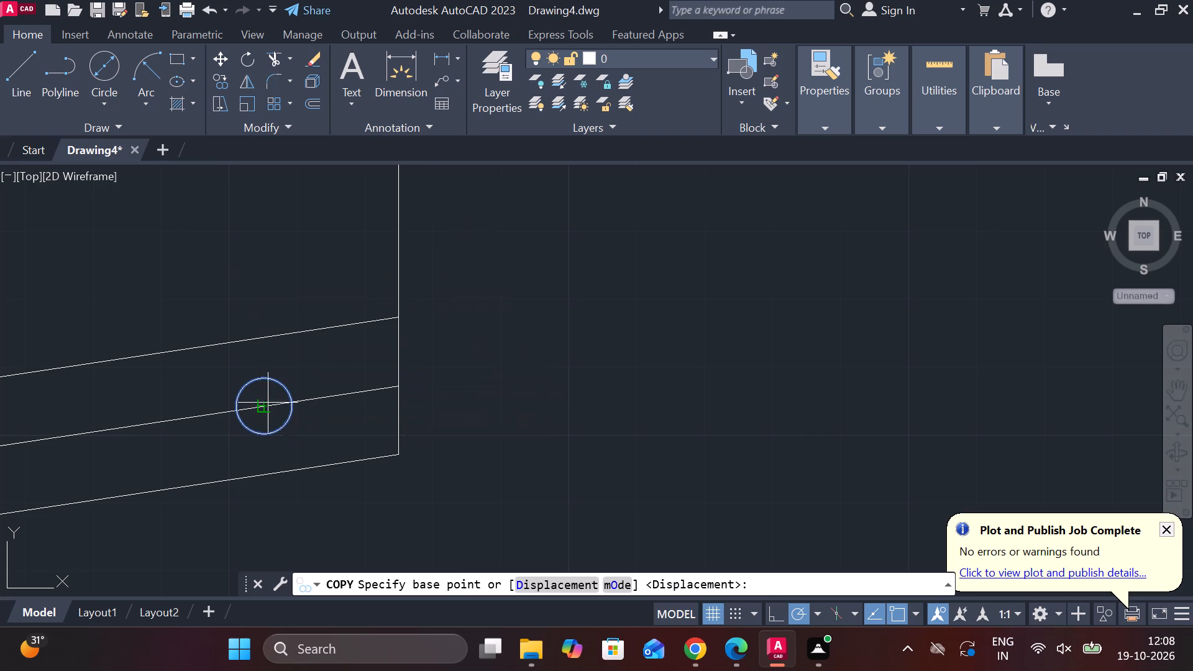
pyautogui.click(265, 403)
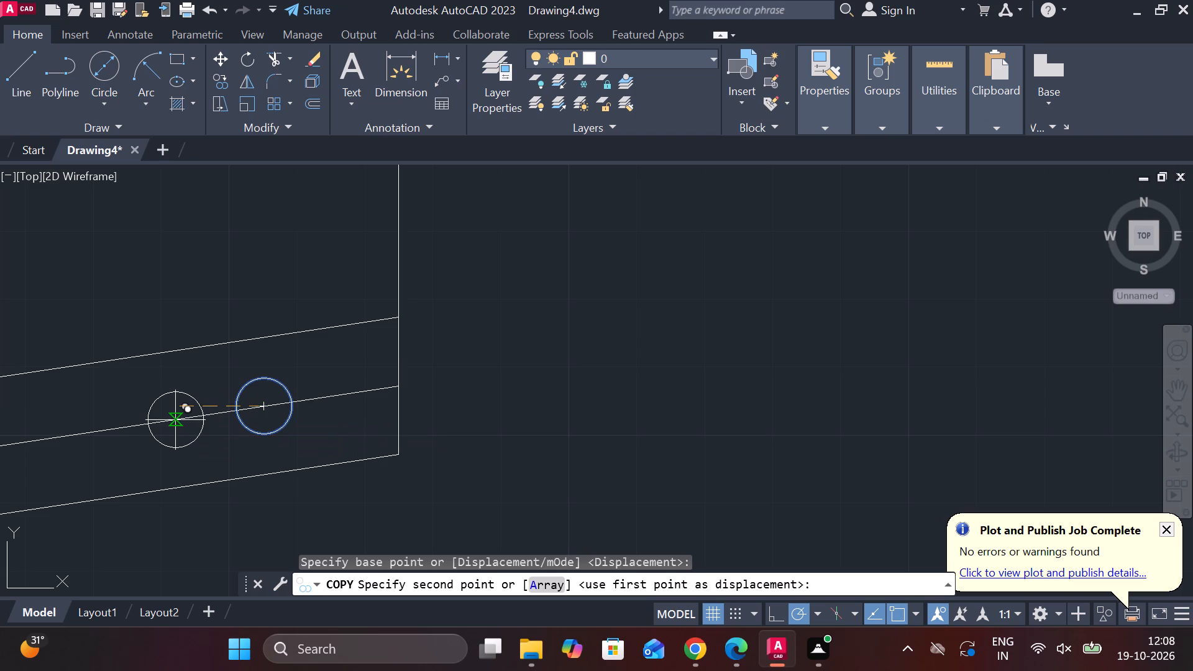
pyautogui.write('60')
pyautogui.press('Return')
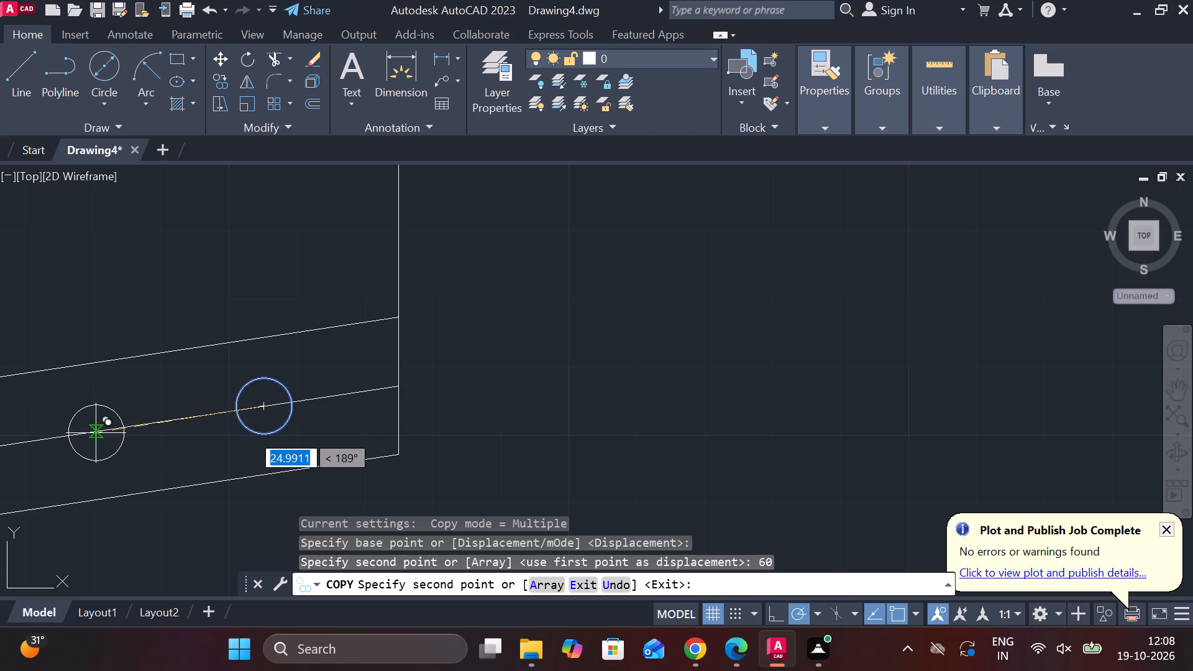
pyautogui.write('60')
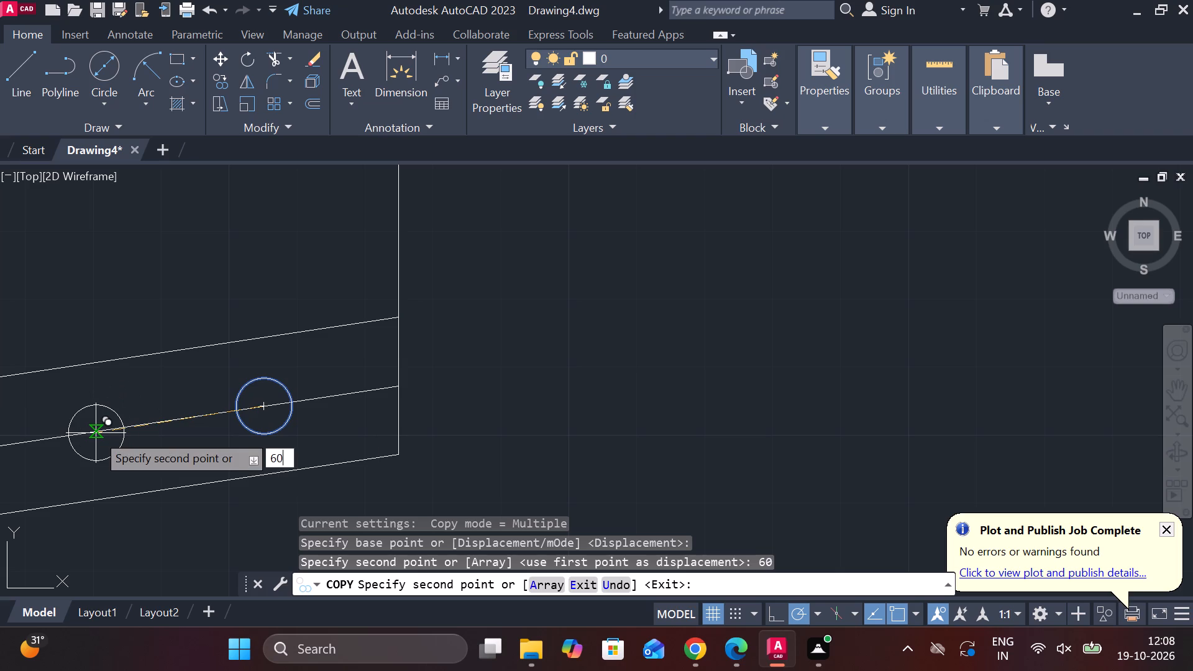
pyautogui.press('Return')
pyautogui.scroll(-3, 110, 433)
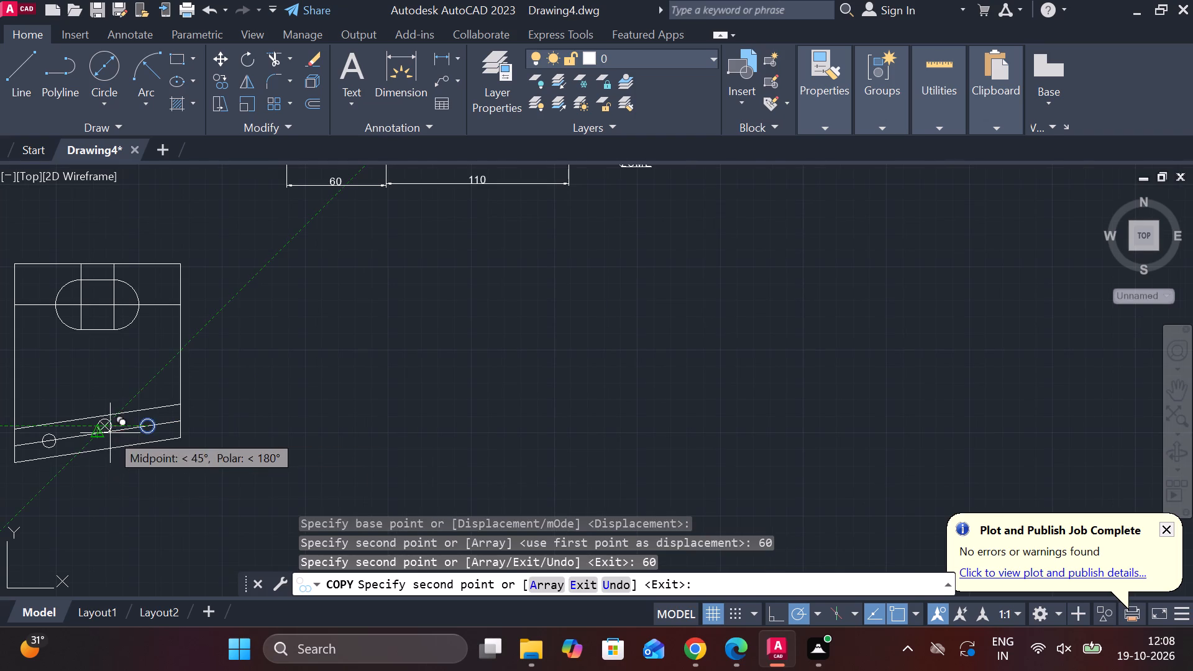
pyautogui.press('Escape')
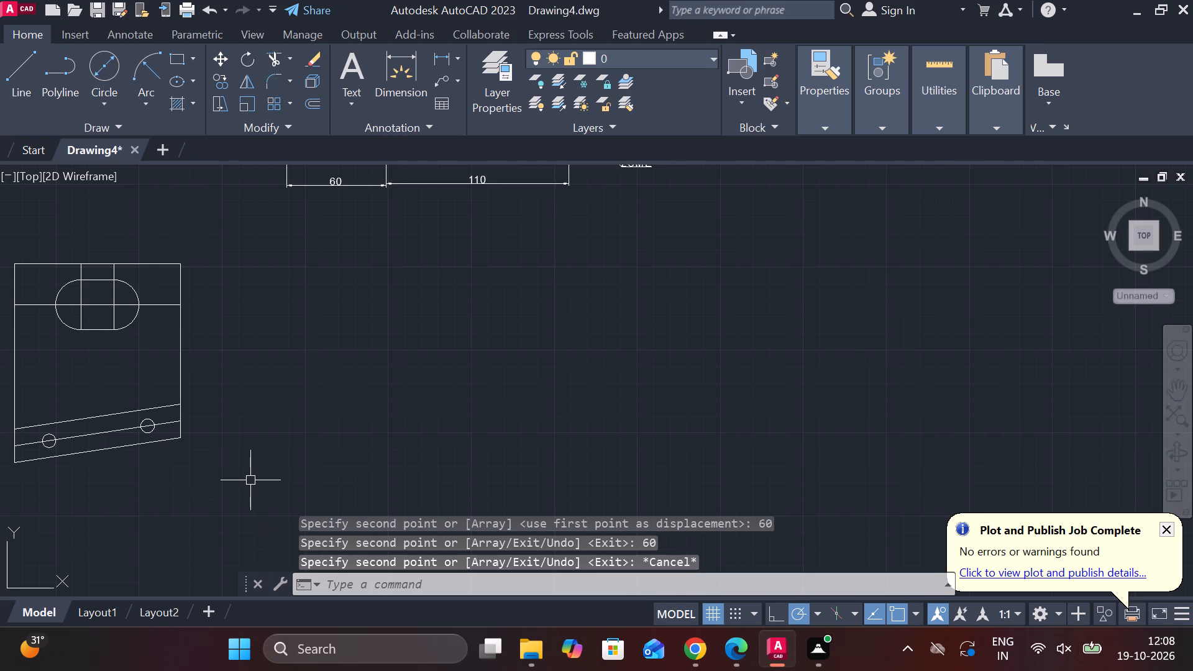
# Set the linetype of the slot's horizontal line, its two vertical lines and the middle sloping line to CENTER, and clear the selection.
pyautogui.scroll(-1, 0, 148)
pyautogui.scroll(2, 2, 258)
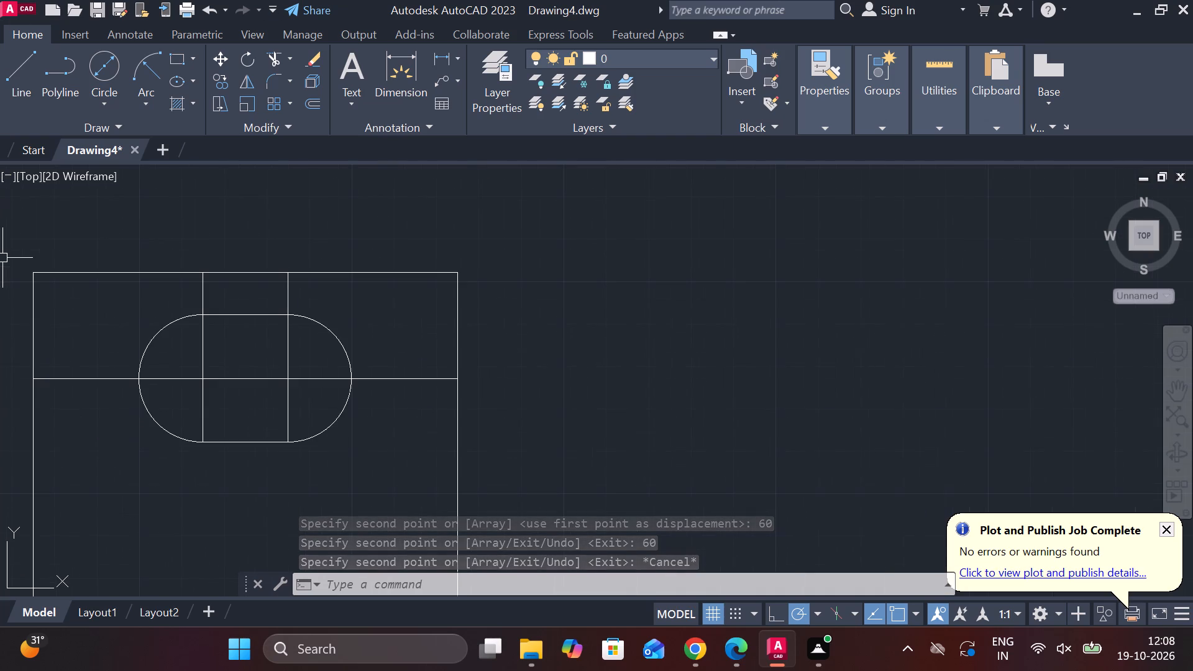
pyautogui.scroll(-1, 22, 289)
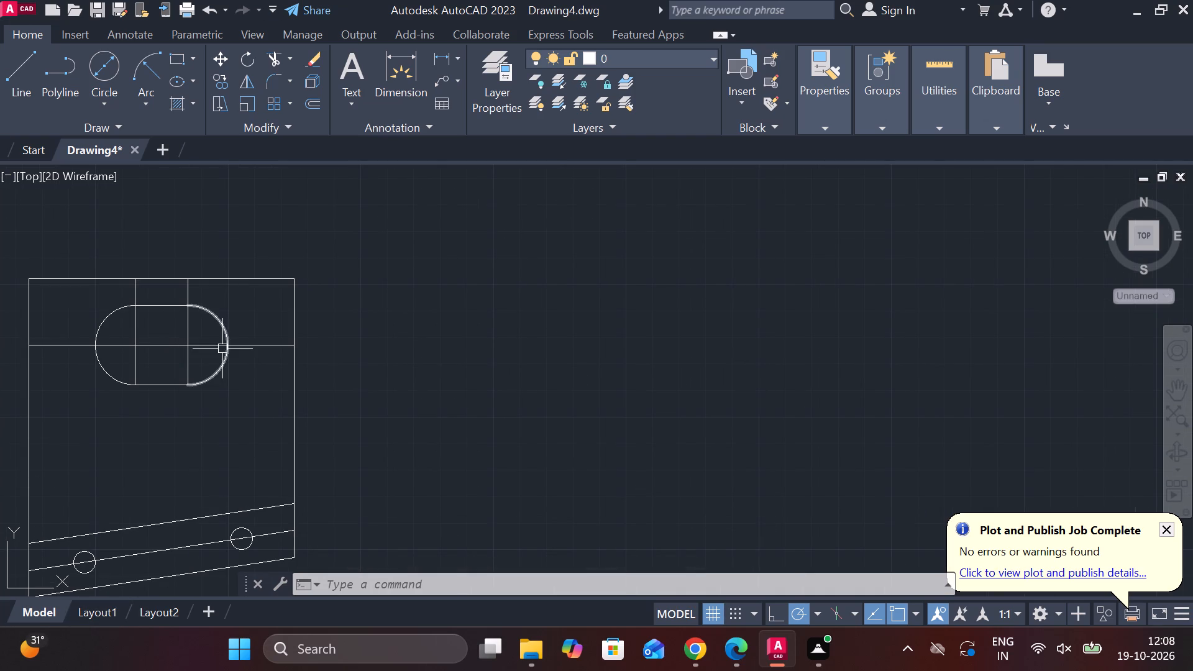
pyautogui.click(263, 345)
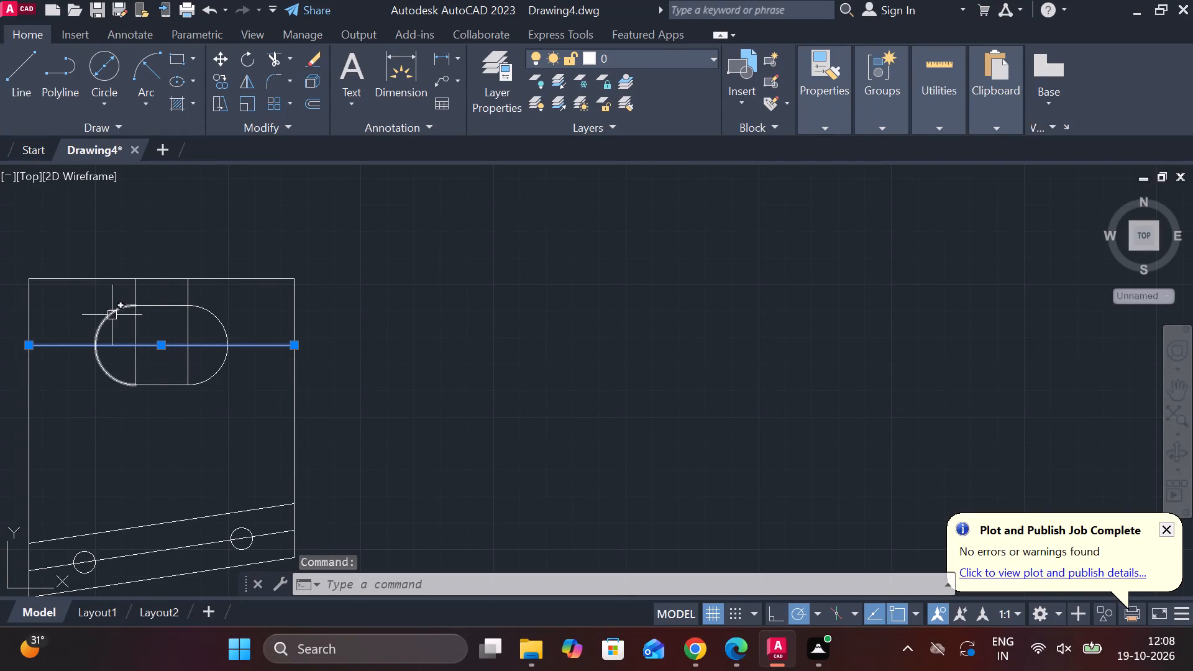
pyautogui.click(135, 293)
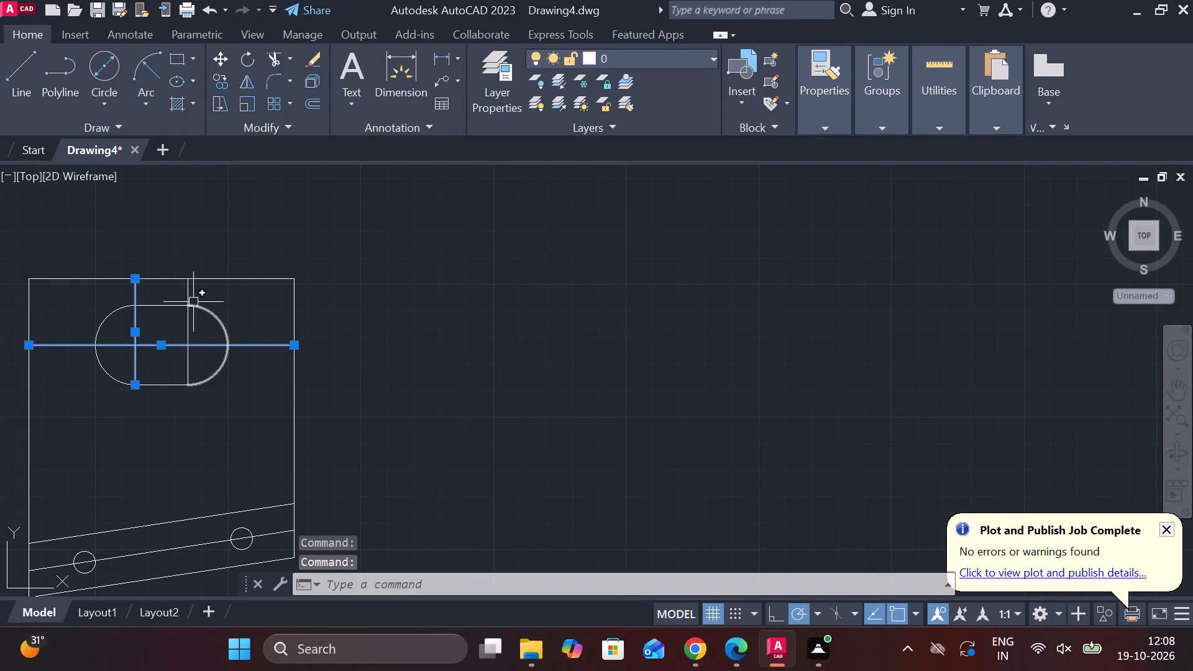
pyautogui.click(191, 296)
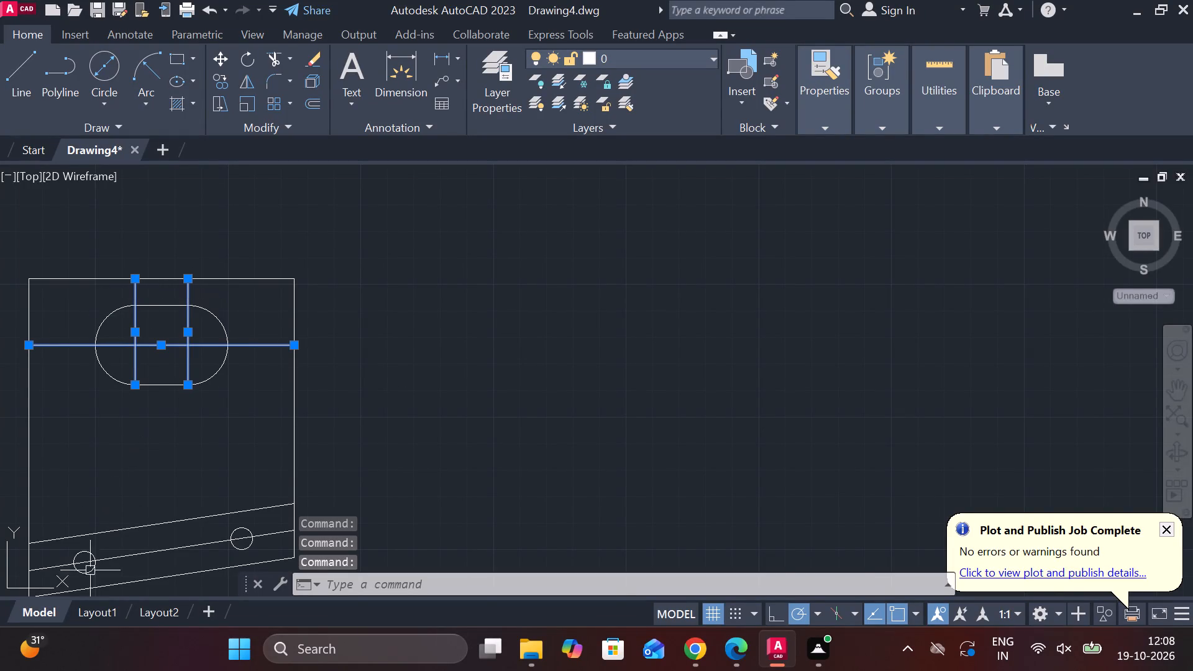
pyautogui.click(201, 550)
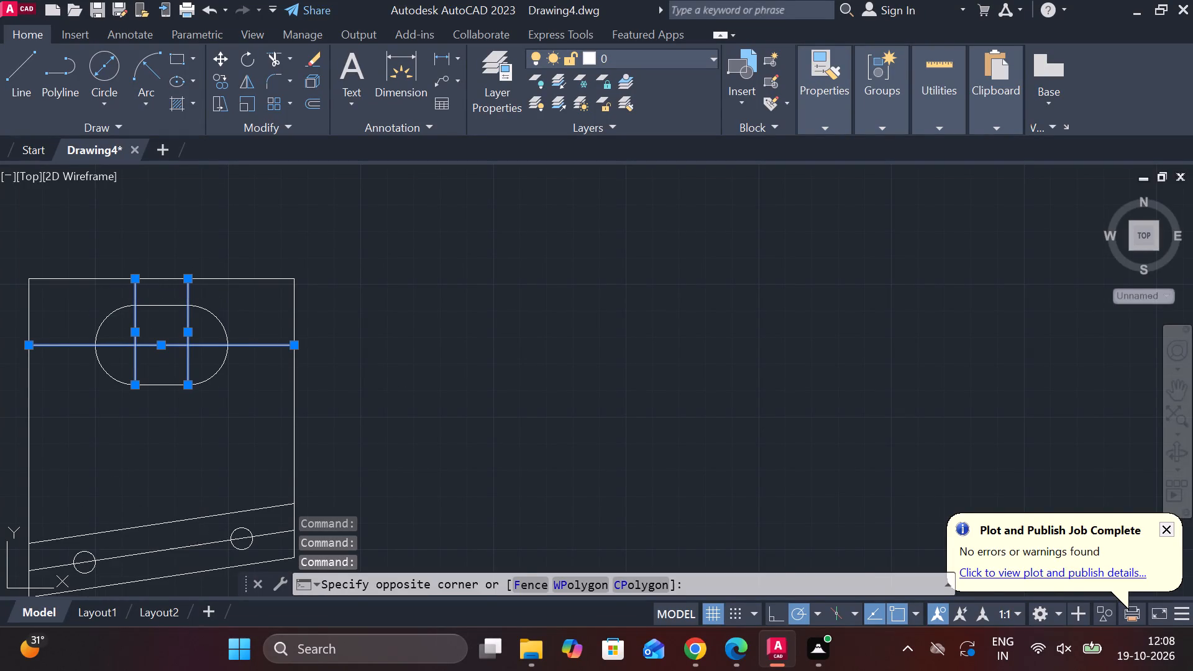
pyautogui.click(209, 539)
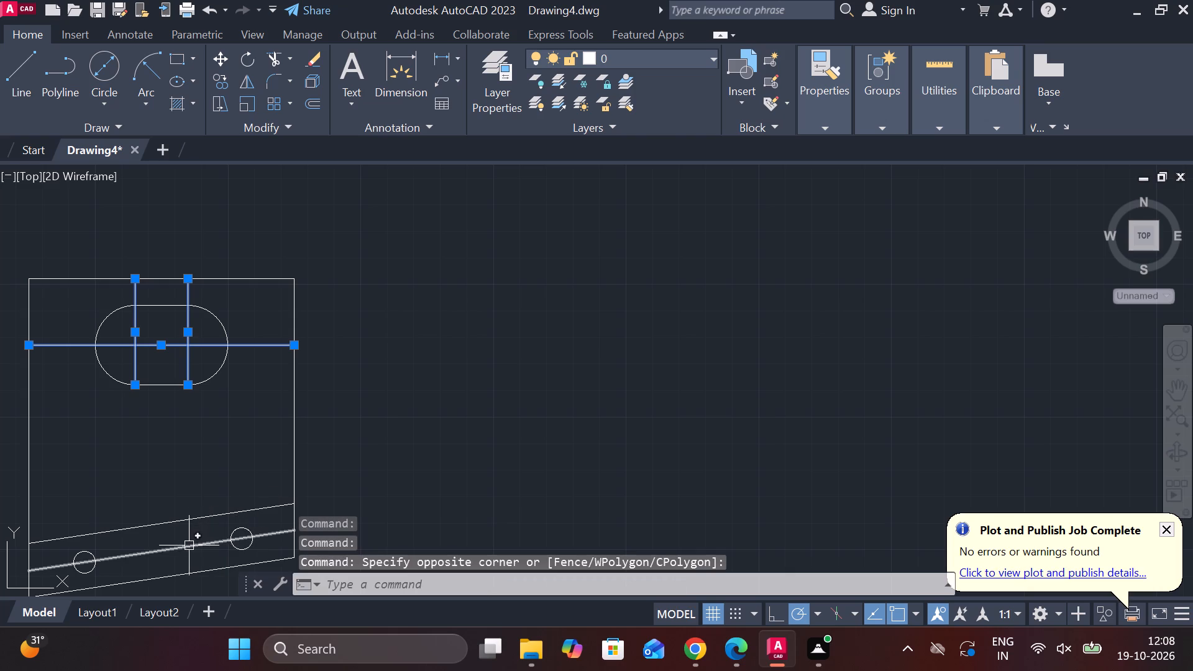
pyautogui.click(189, 545)
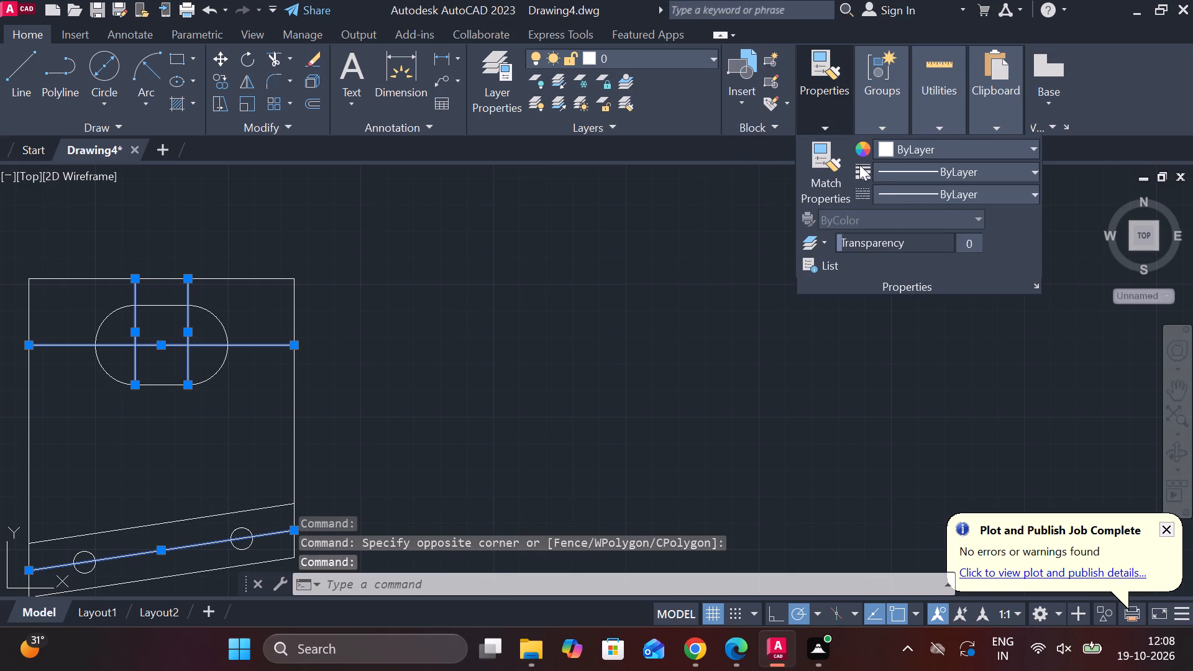
pyautogui.click(936, 194)
pyautogui.click(926, 252)
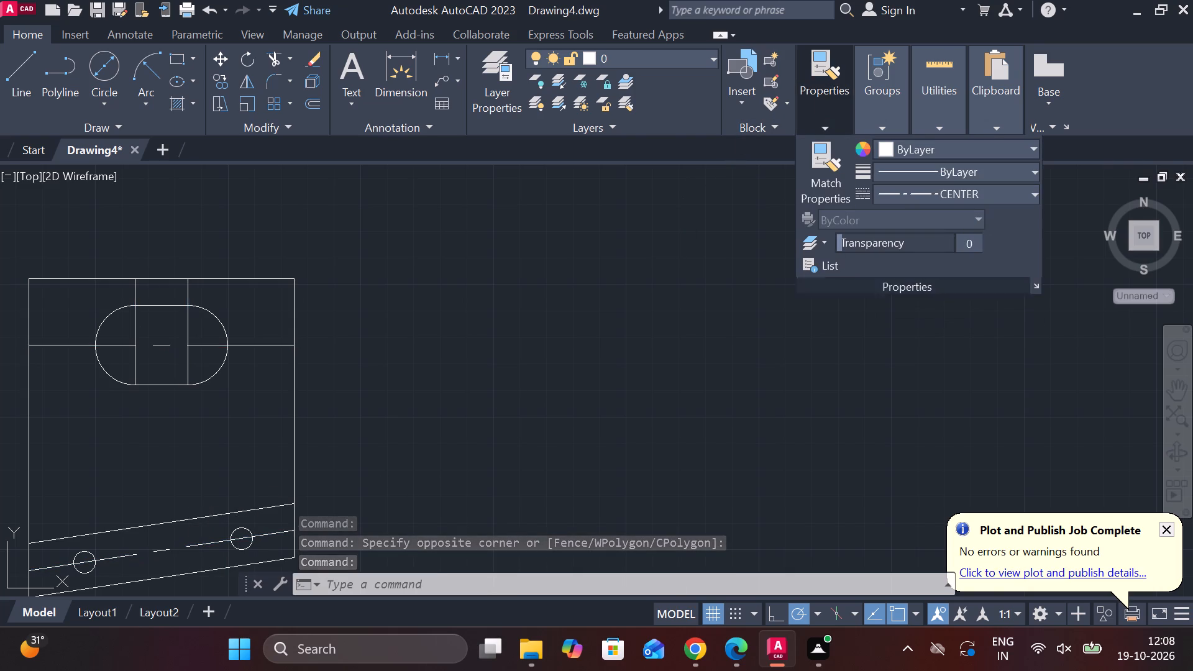
pyautogui.scroll(-2, 602, 368)
pyautogui.scroll(1, 382, 326)
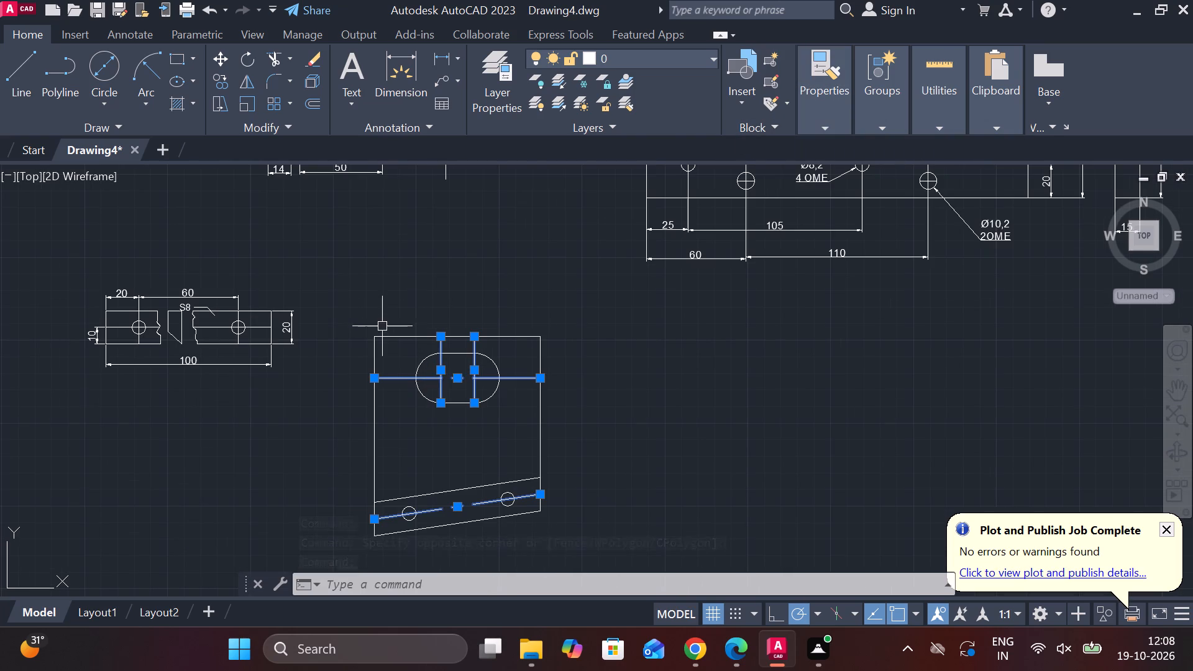
pyautogui.press('Escape')
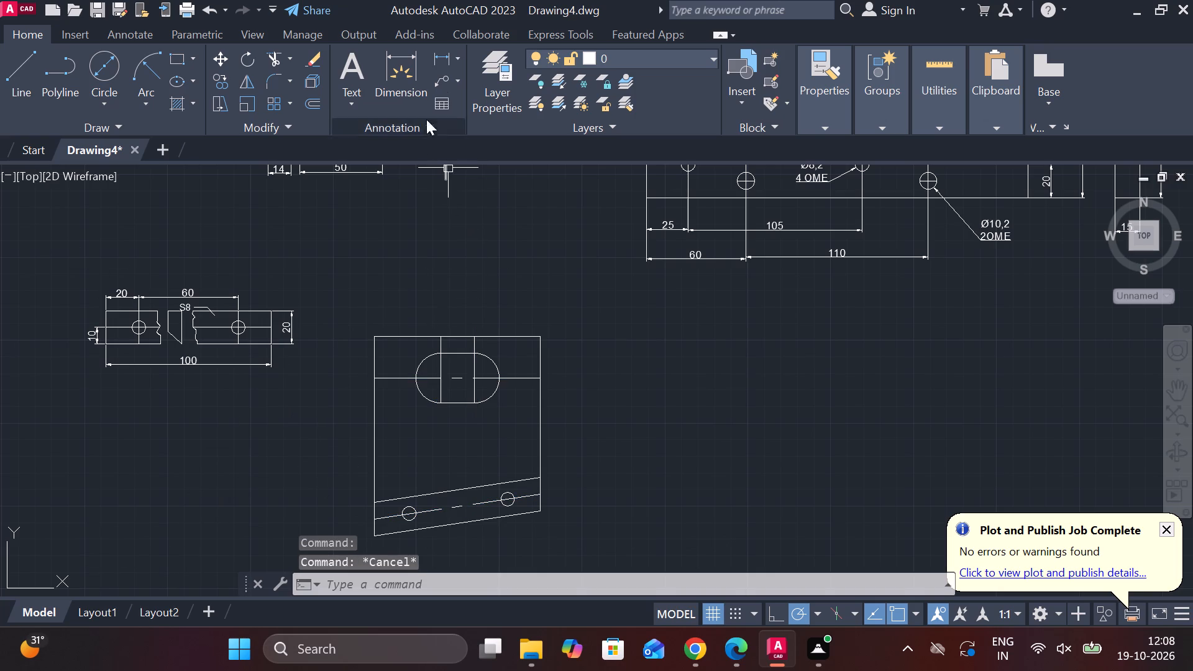
# Add linear dimensions for the slotted part's overall width above its top edge and for the full height of its right edge.
pyautogui.click(440, 63)
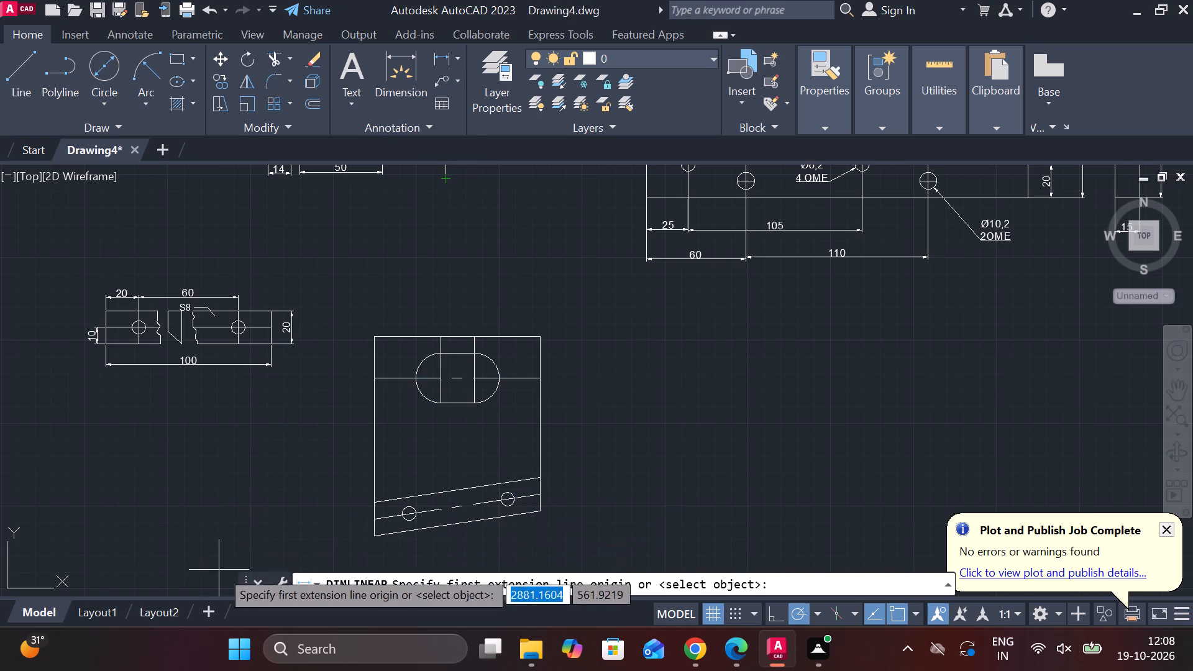
pyautogui.click(379, 335)
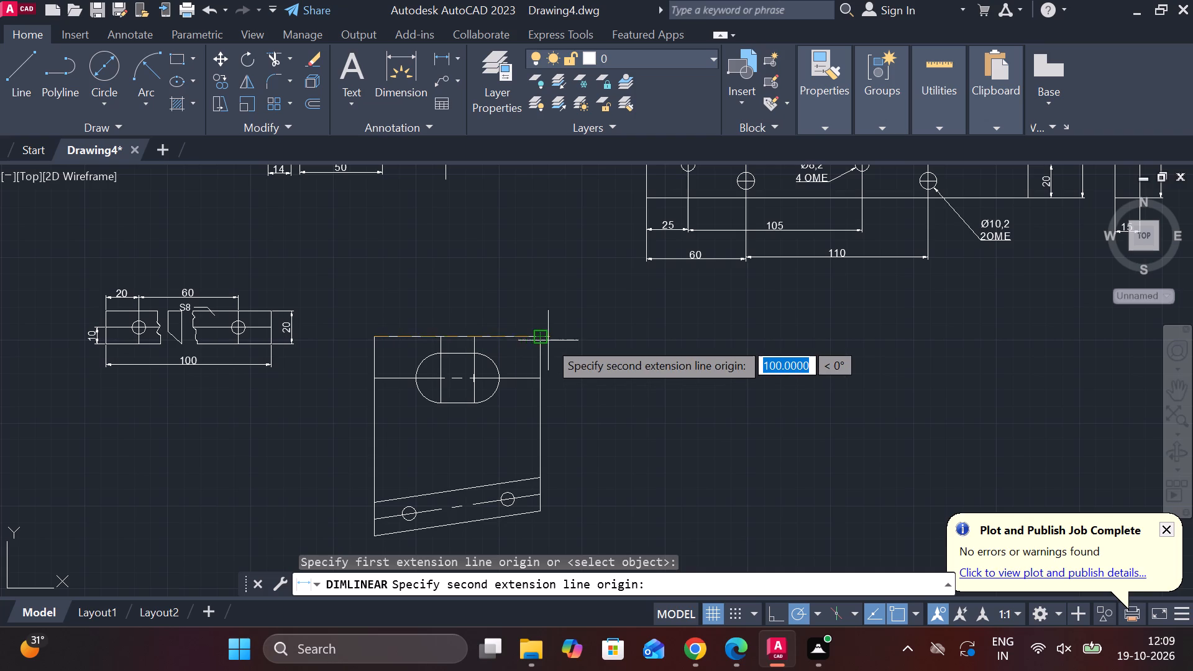
pyautogui.click(542, 338)
pyautogui.click(541, 285)
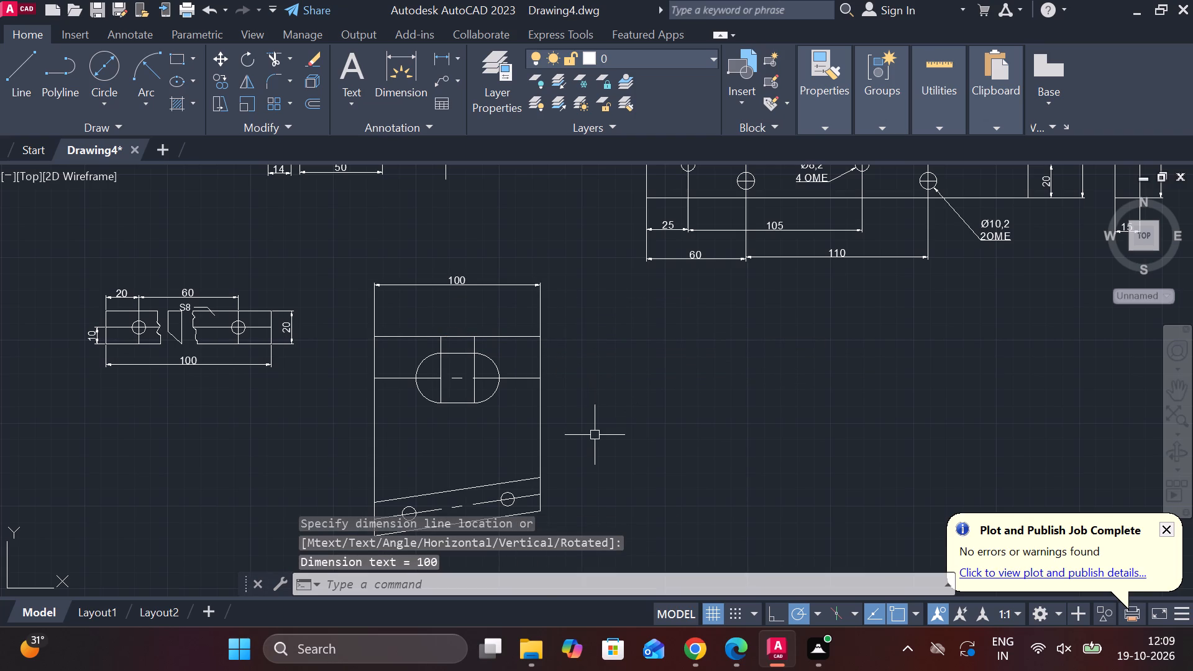
pyautogui.click(444, 62)
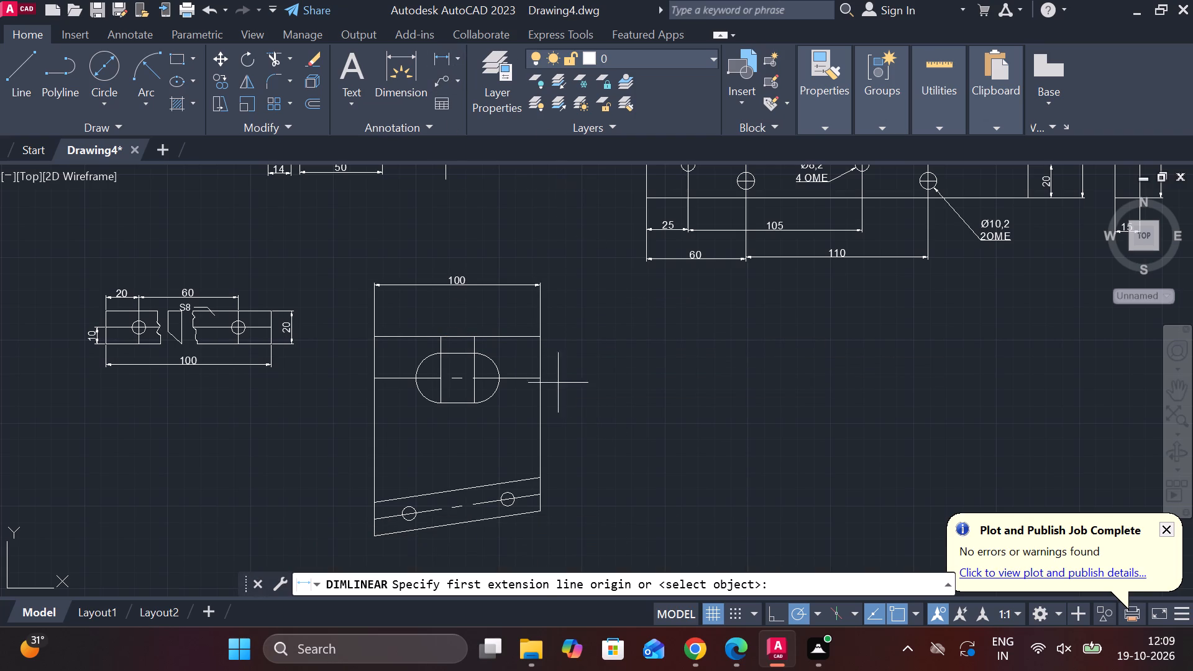
pyautogui.click(539, 342)
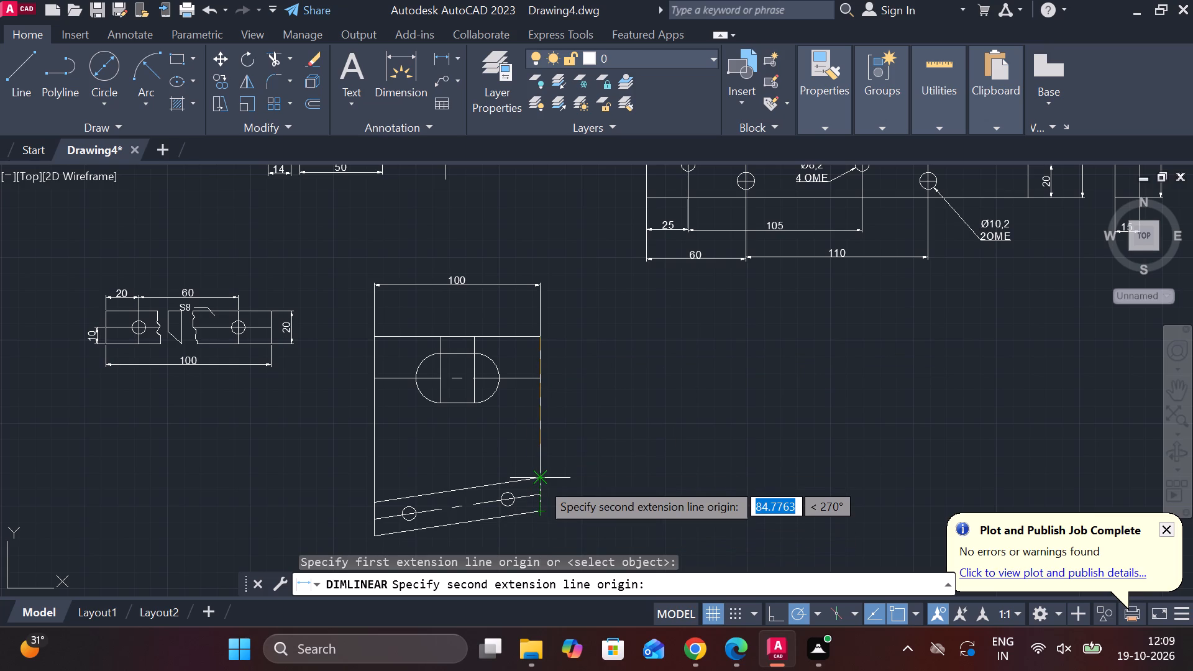
pyautogui.click(537, 517)
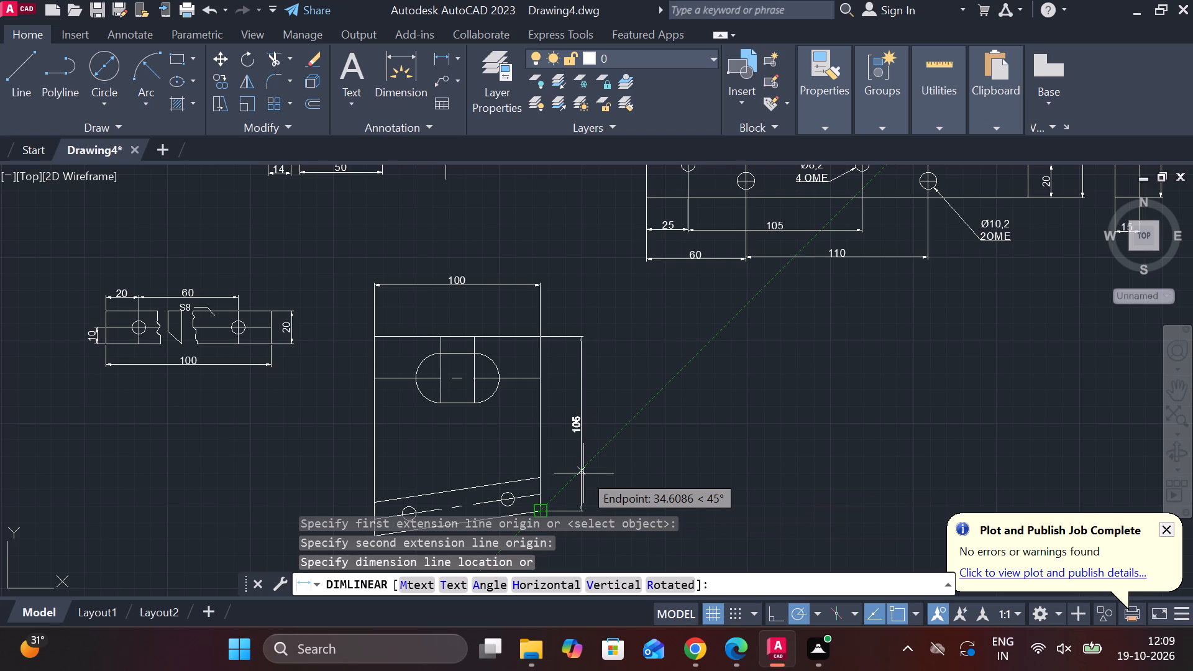
pyautogui.click(583, 473)
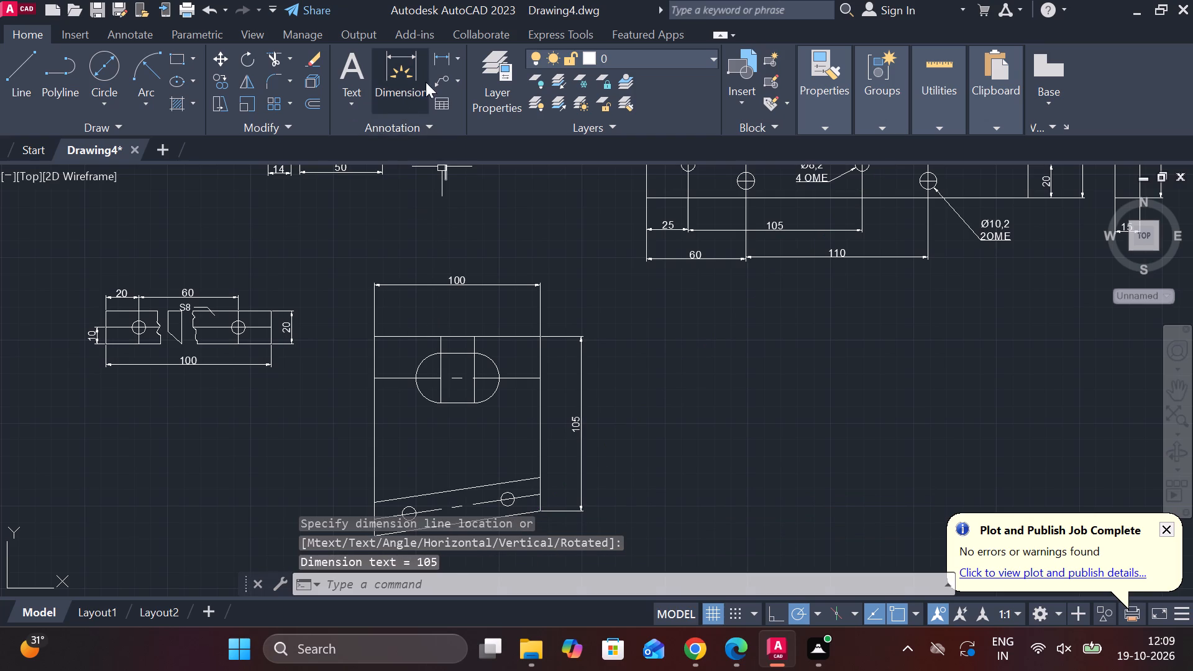
# Dimension the slot's arc-centre spacing above the part and the distance from the top edge to the slot's horizontal centre line beside the left edge.
pyautogui.click(442, 65)
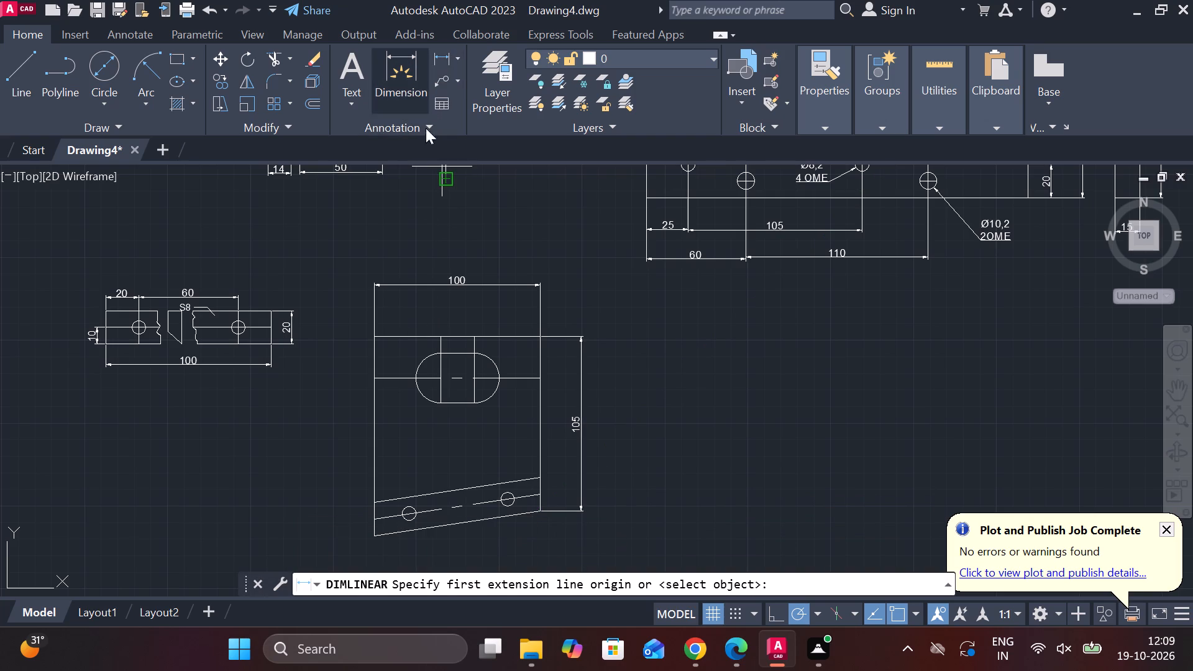
pyautogui.click(440, 375)
pyautogui.click(475, 378)
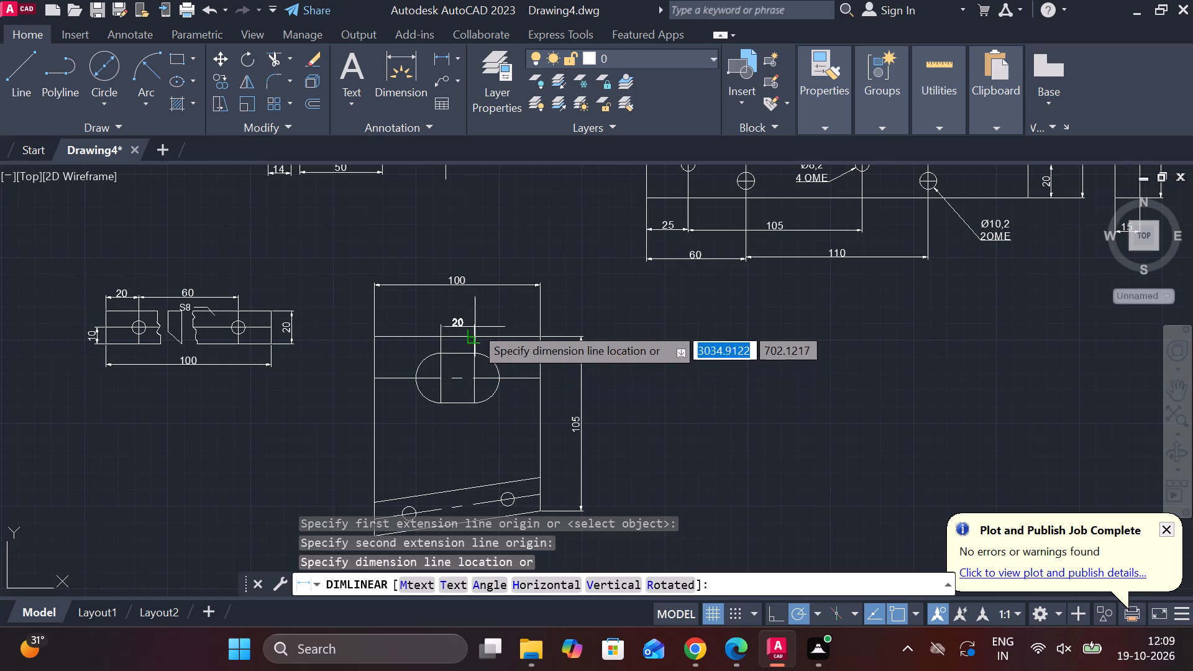
pyautogui.click(472, 313)
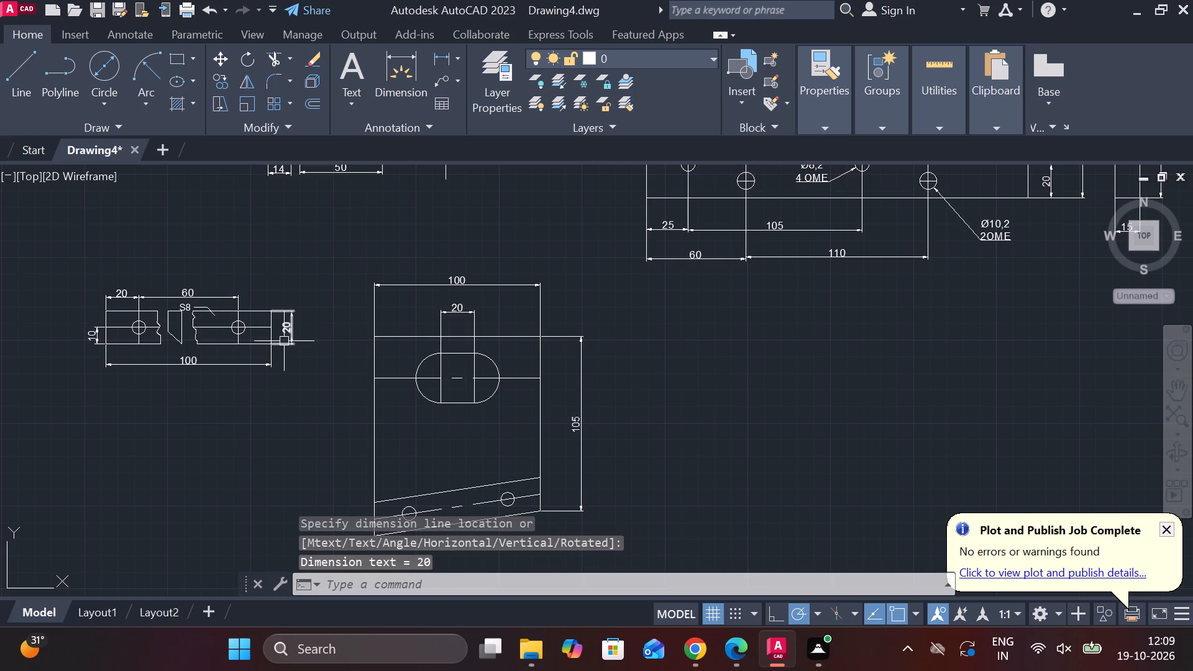
pyautogui.click(439, 59)
pyautogui.click(379, 334)
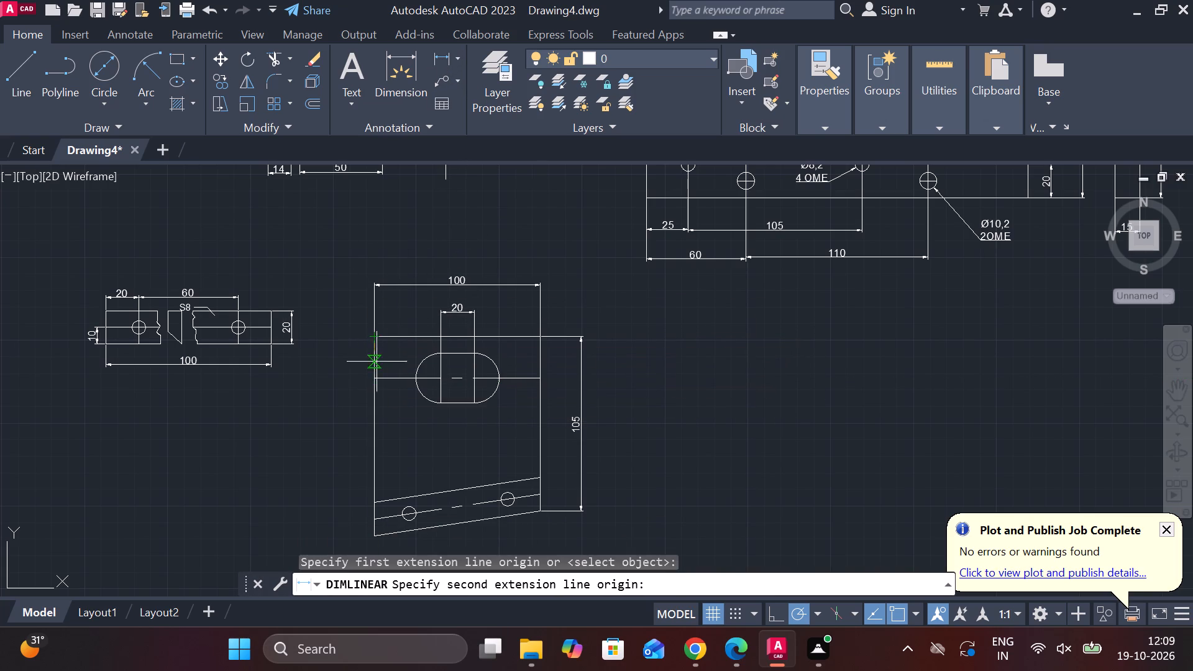
pyautogui.click(377, 375)
pyautogui.click(345, 380)
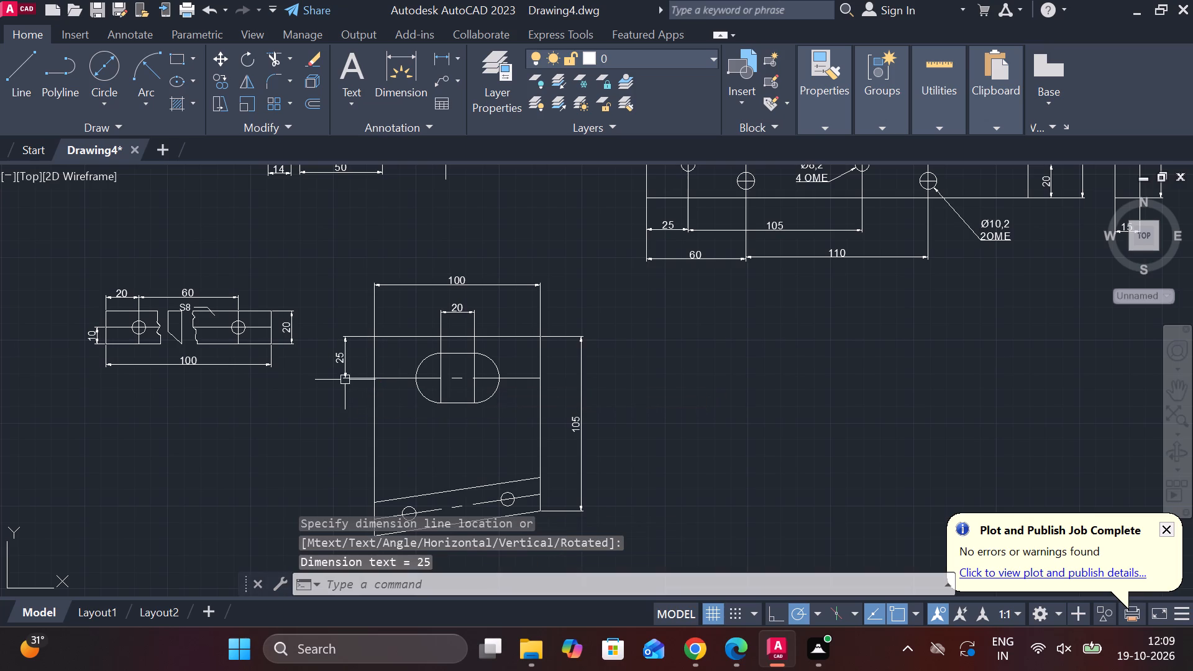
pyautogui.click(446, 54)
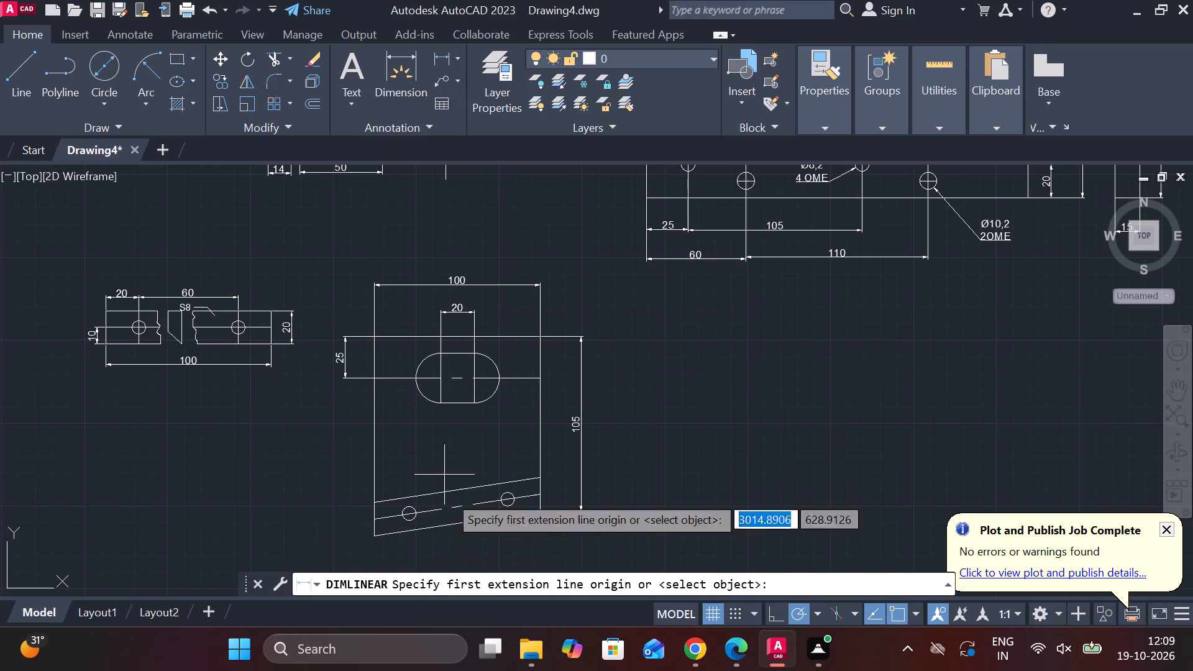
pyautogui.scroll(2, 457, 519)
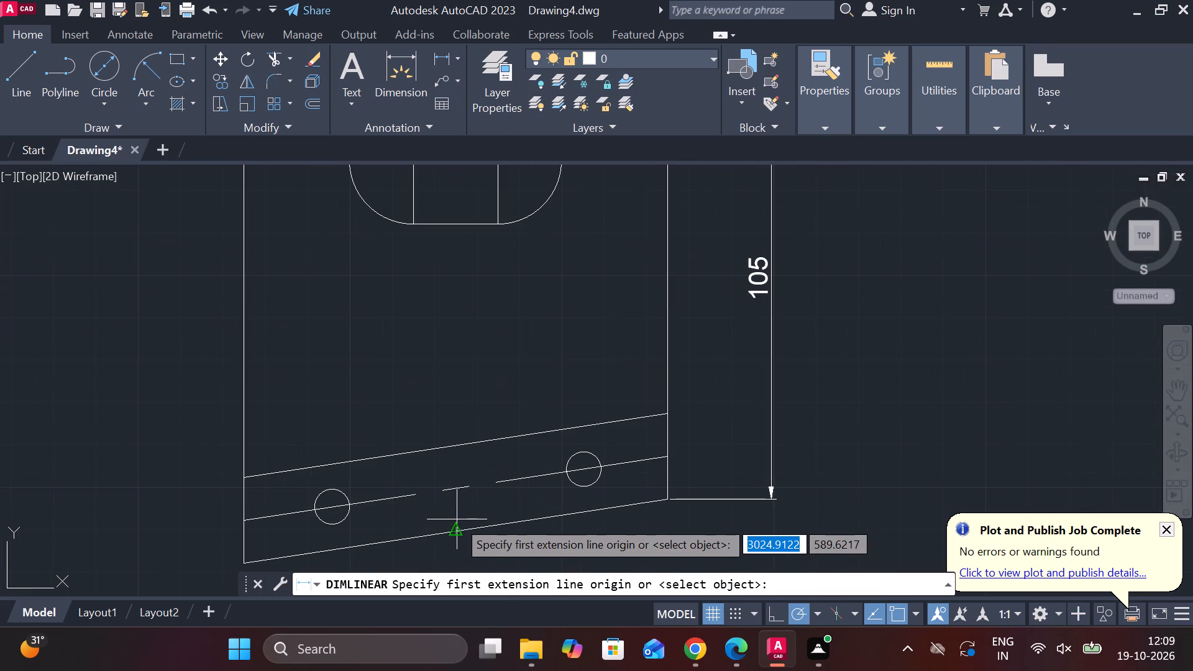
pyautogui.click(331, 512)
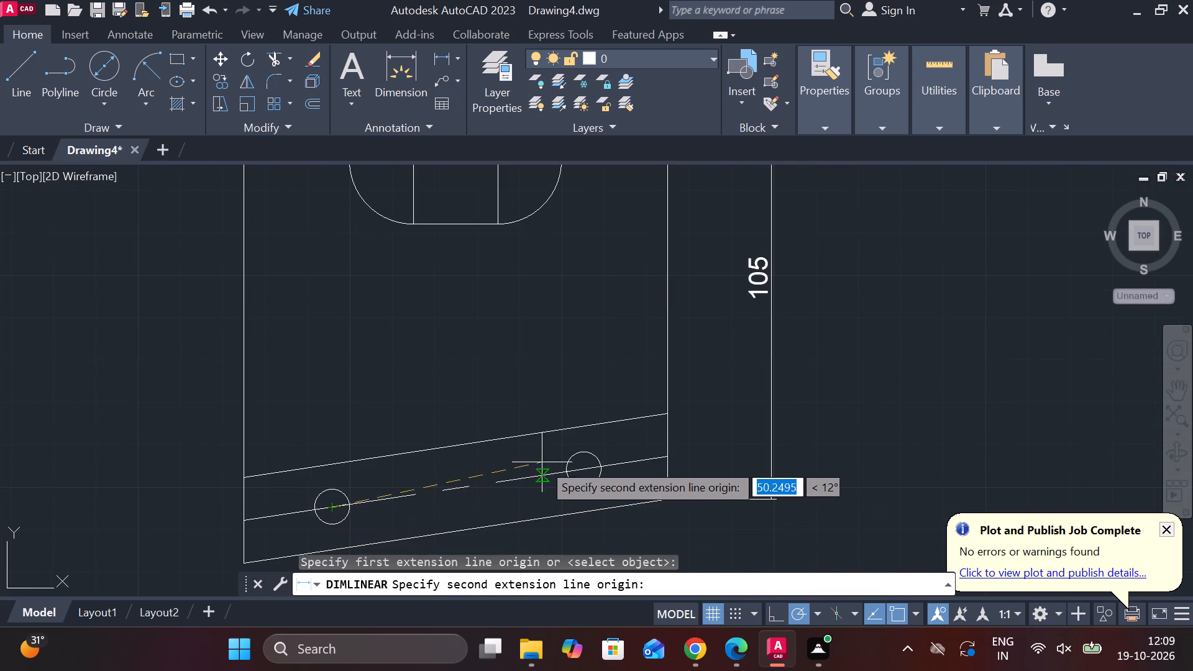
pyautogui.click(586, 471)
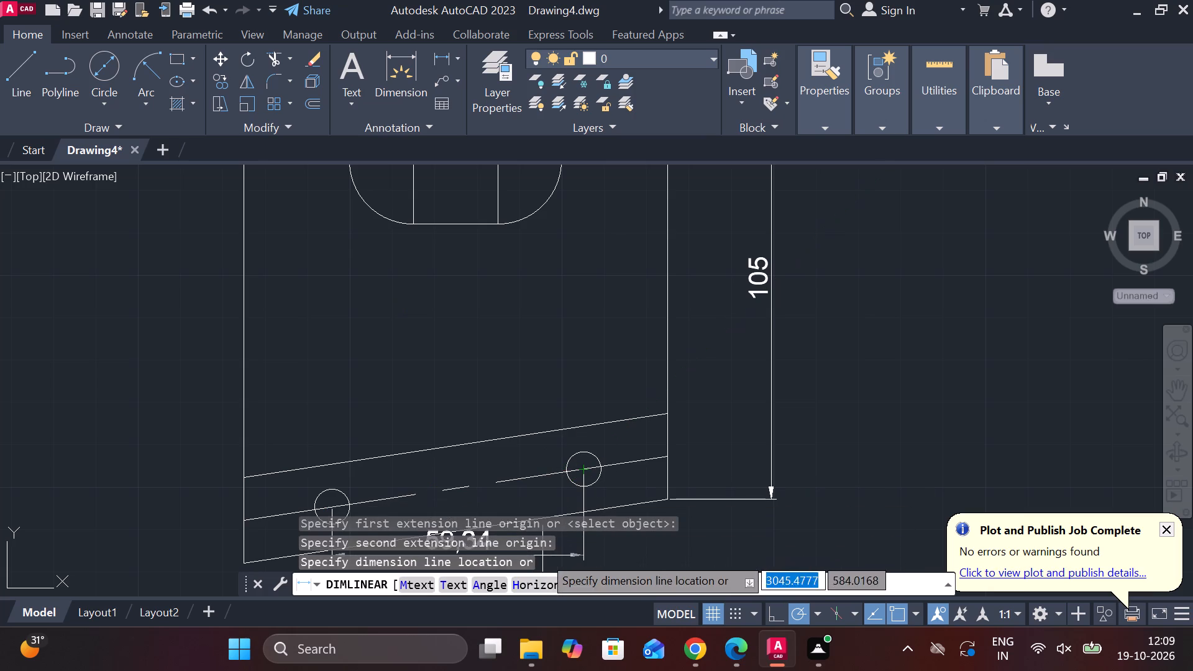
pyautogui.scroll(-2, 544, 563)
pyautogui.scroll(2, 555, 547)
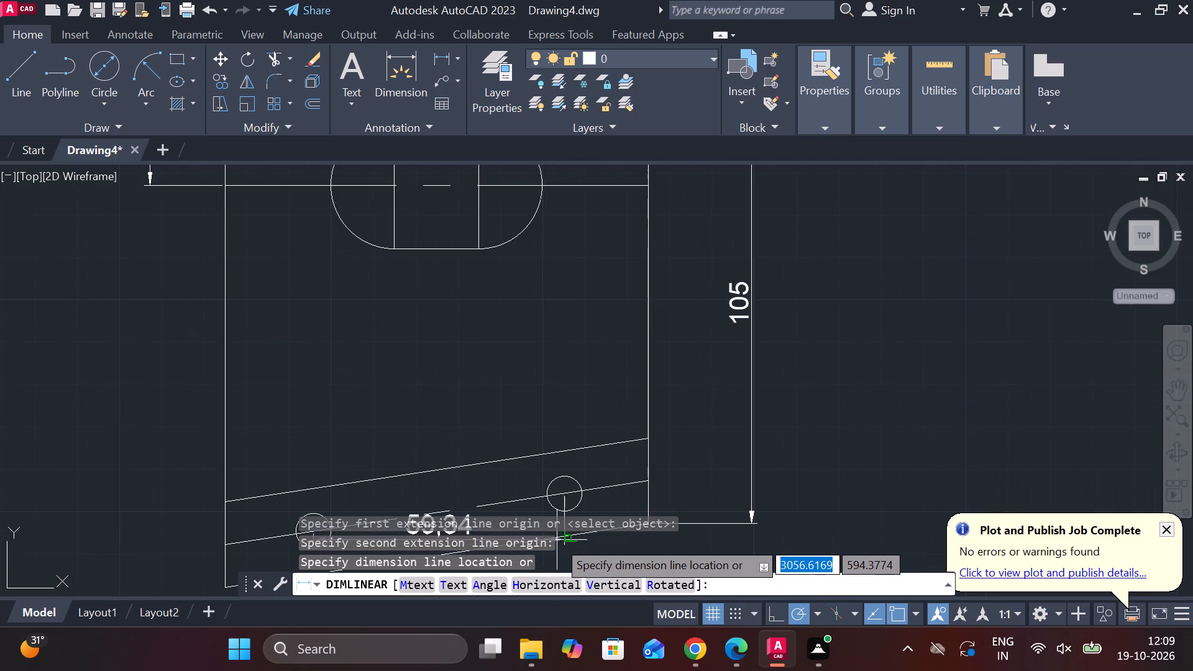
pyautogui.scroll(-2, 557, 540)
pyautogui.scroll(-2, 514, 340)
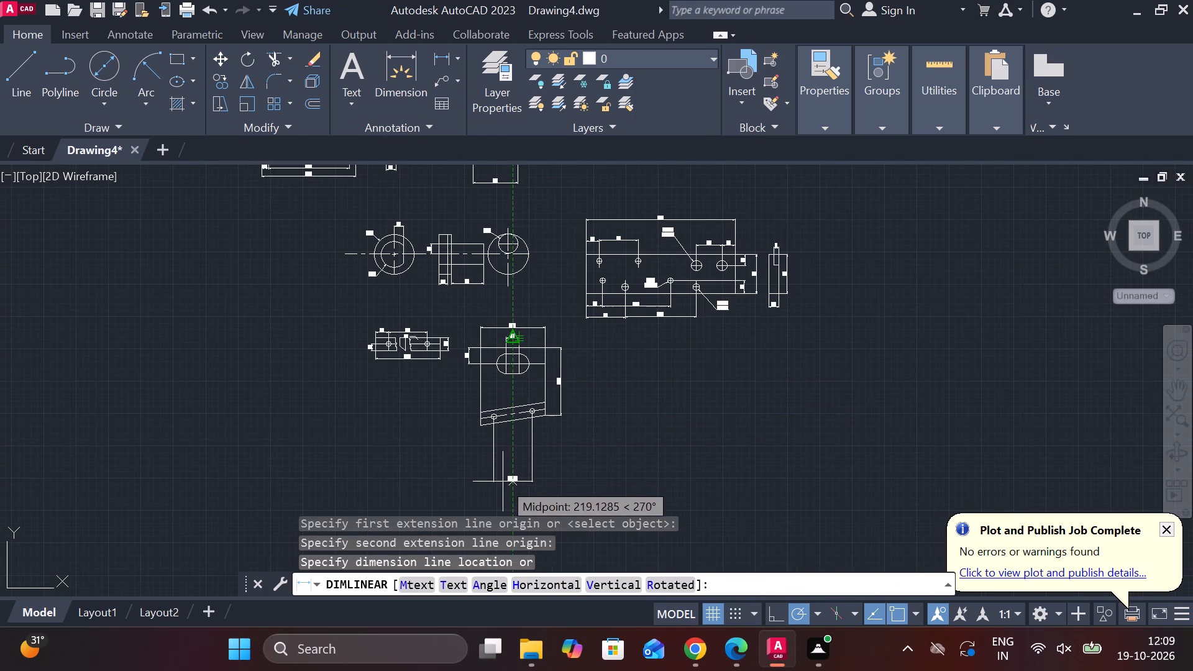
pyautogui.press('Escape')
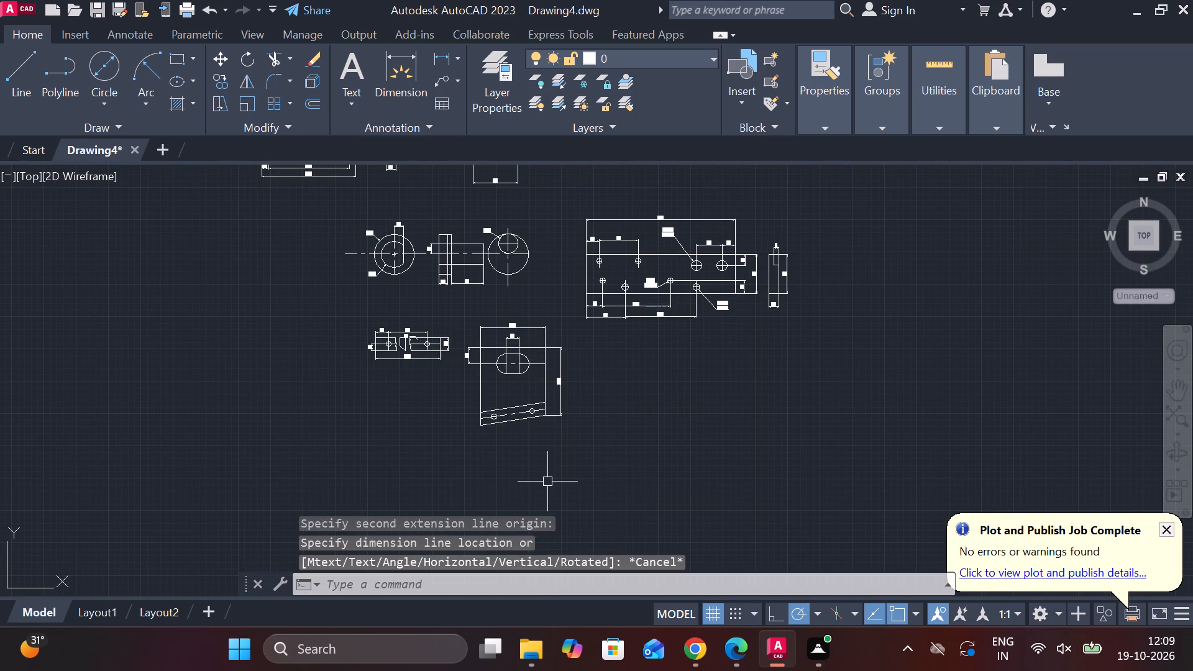
# Add aligned dimensions below the sloping edge for the hole centre spacing and from the right hole's centre to the part's right edge.
pyautogui.click(447, 60)
pyautogui.click(455, 62)
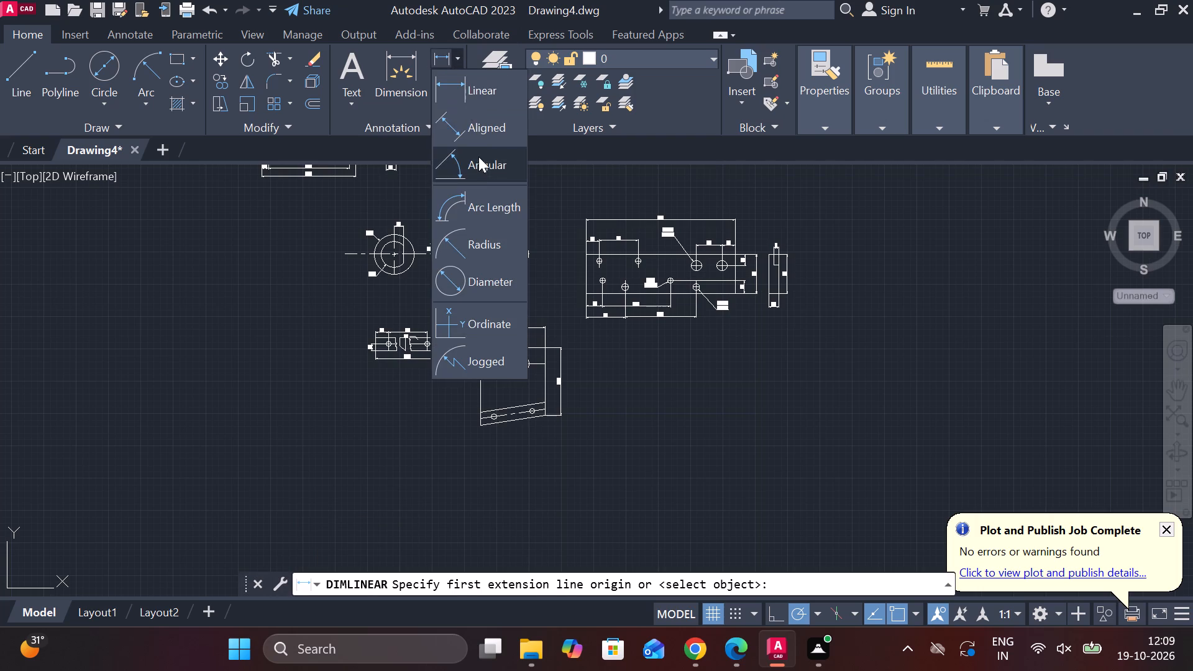
pyautogui.click(480, 127)
pyautogui.scroll(4, 506, 438)
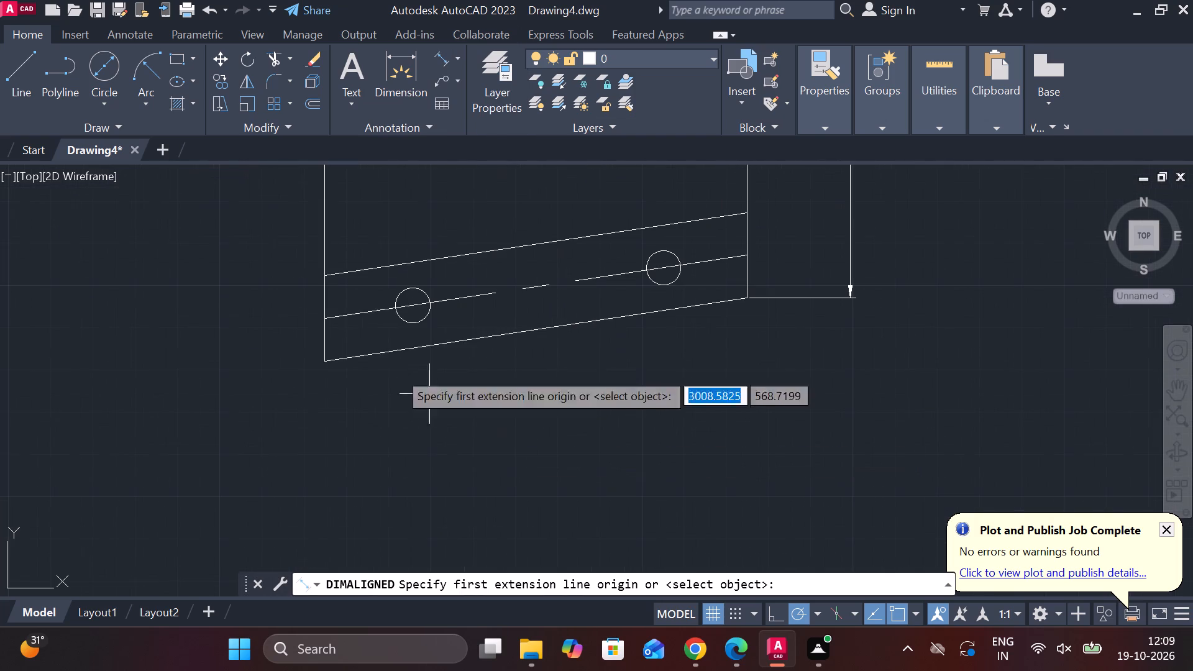
pyautogui.click(418, 303)
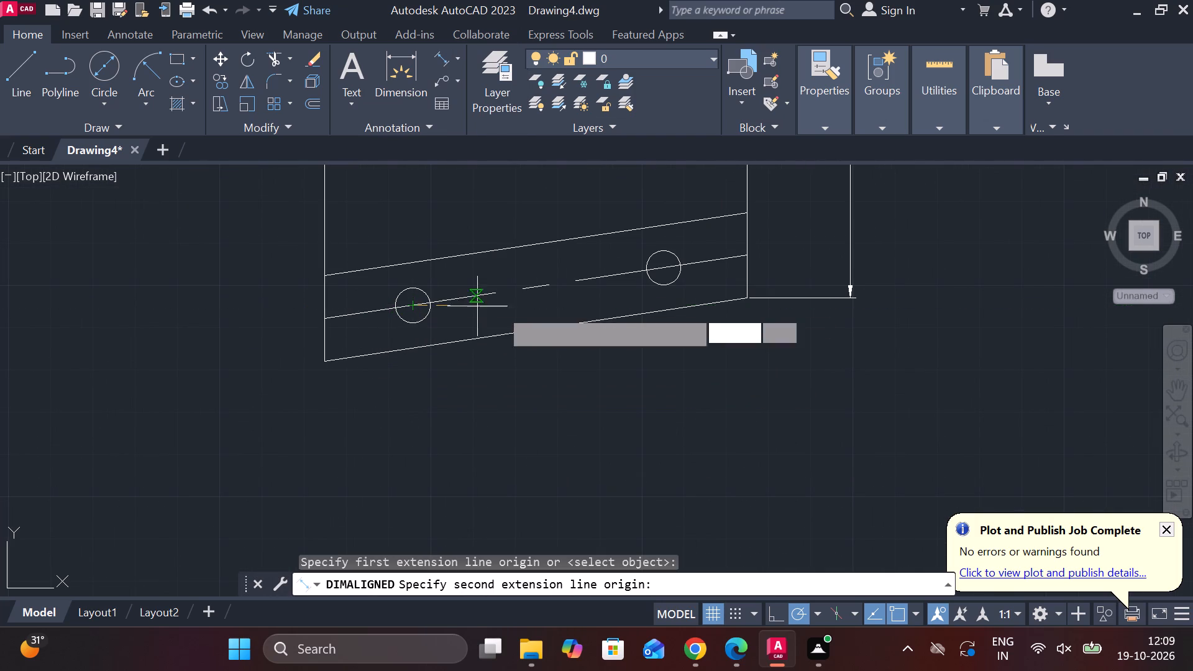
pyautogui.click(660, 271)
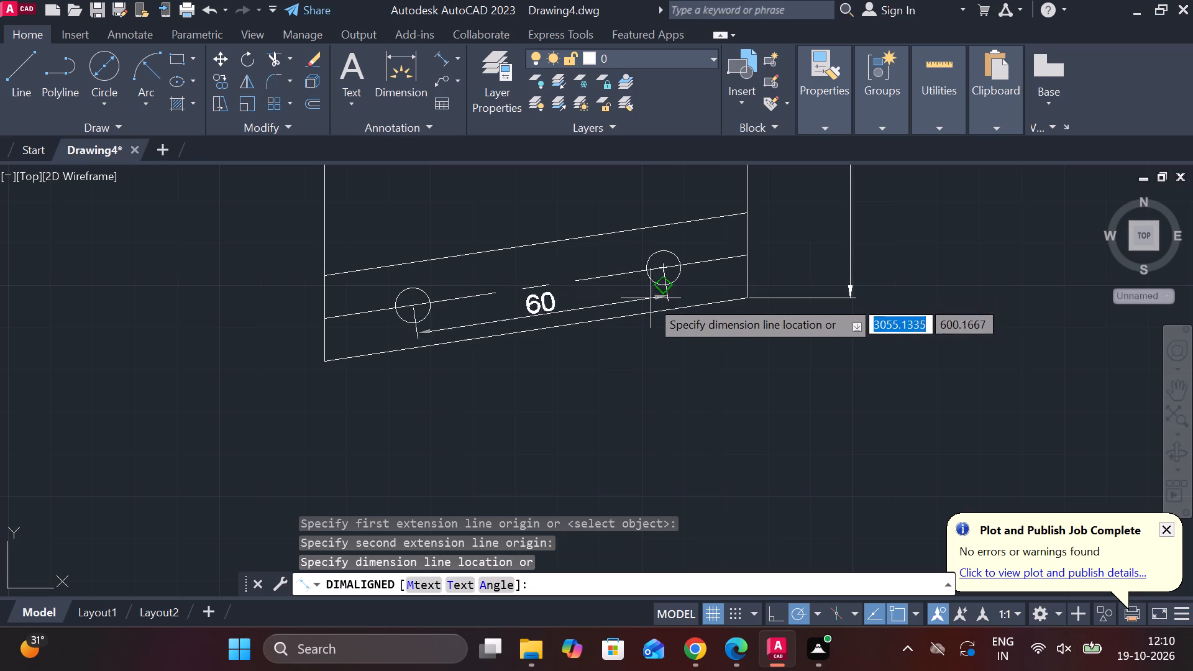
pyautogui.click(654, 377)
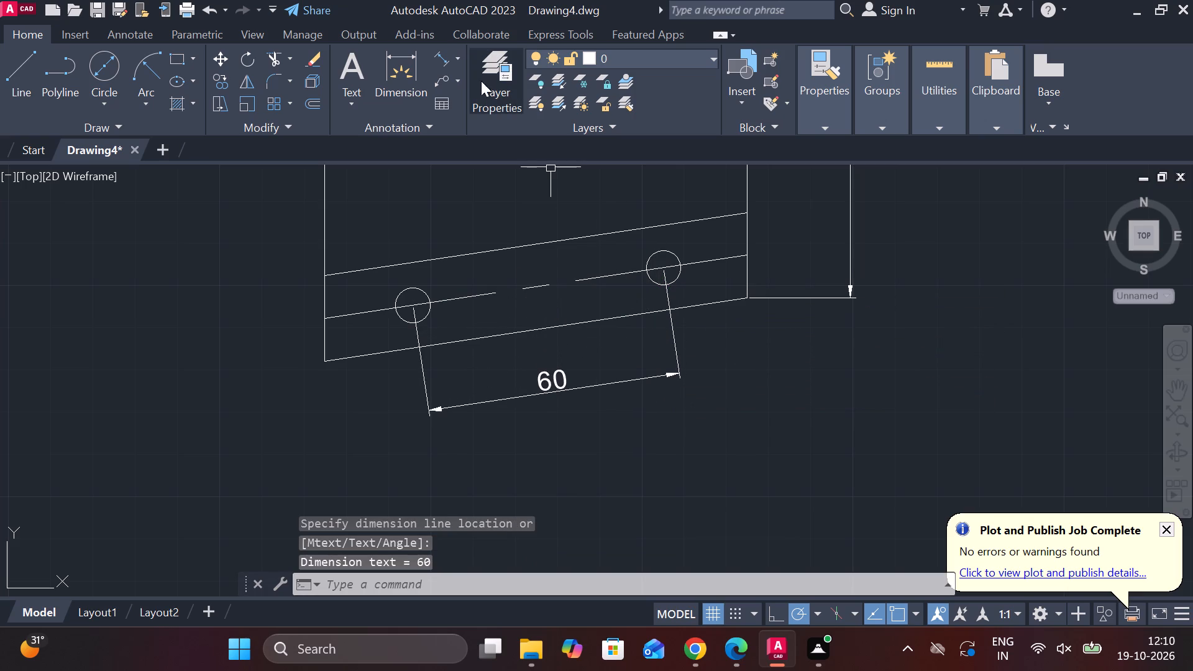
pyautogui.click(445, 58)
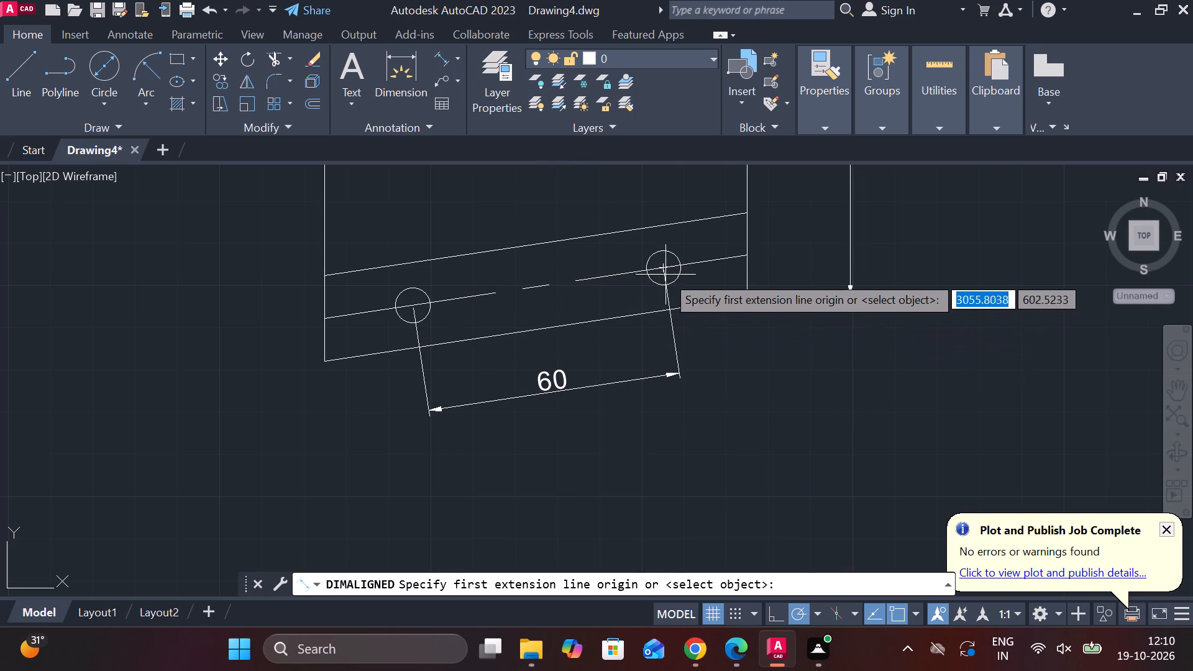
pyautogui.click(664, 270)
pyautogui.click(747, 249)
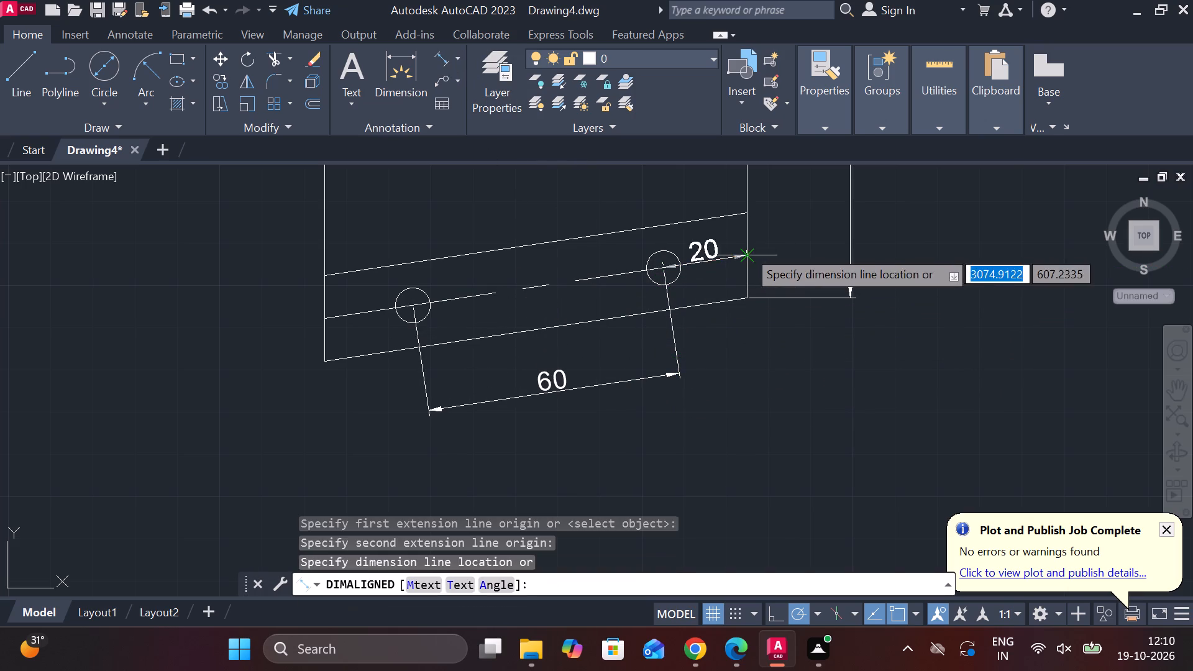
pyautogui.click(756, 361)
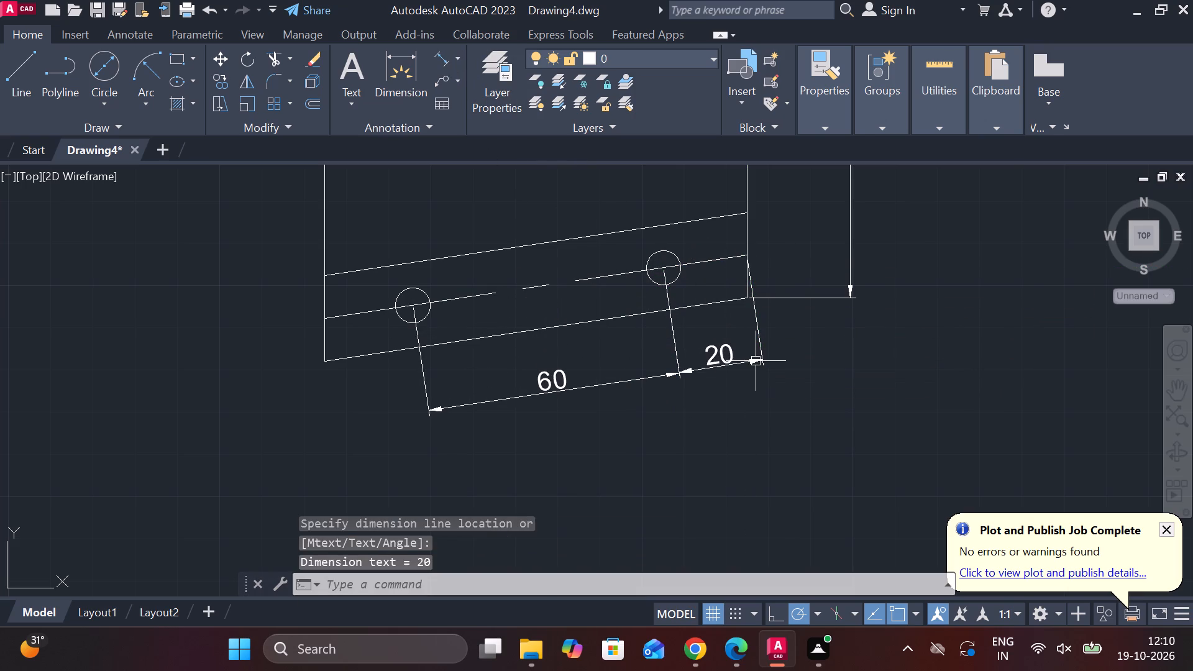
# Add a linear dimension for the full height of the slotted part's left edge, placed outside the existing slot-position dimension.
pyautogui.scroll(-1, 555, 317)
pyautogui.scroll(-1, 507, 288)
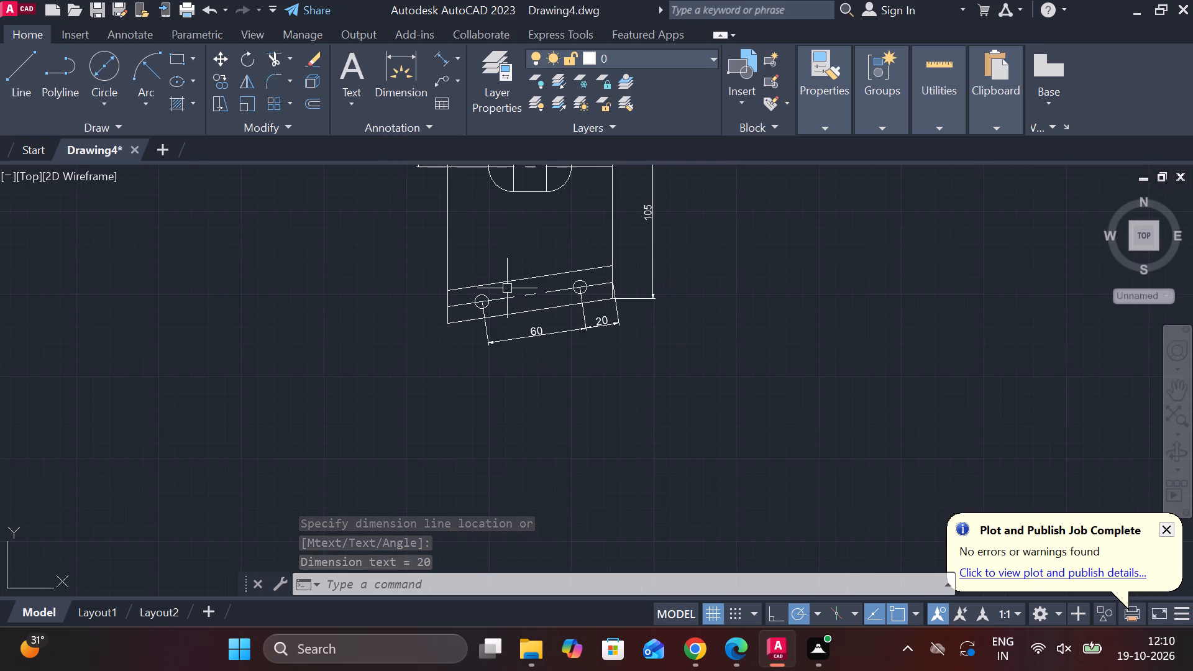
pyautogui.scroll(-2, 735, 266)
pyautogui.scroll(2, 732, 152)
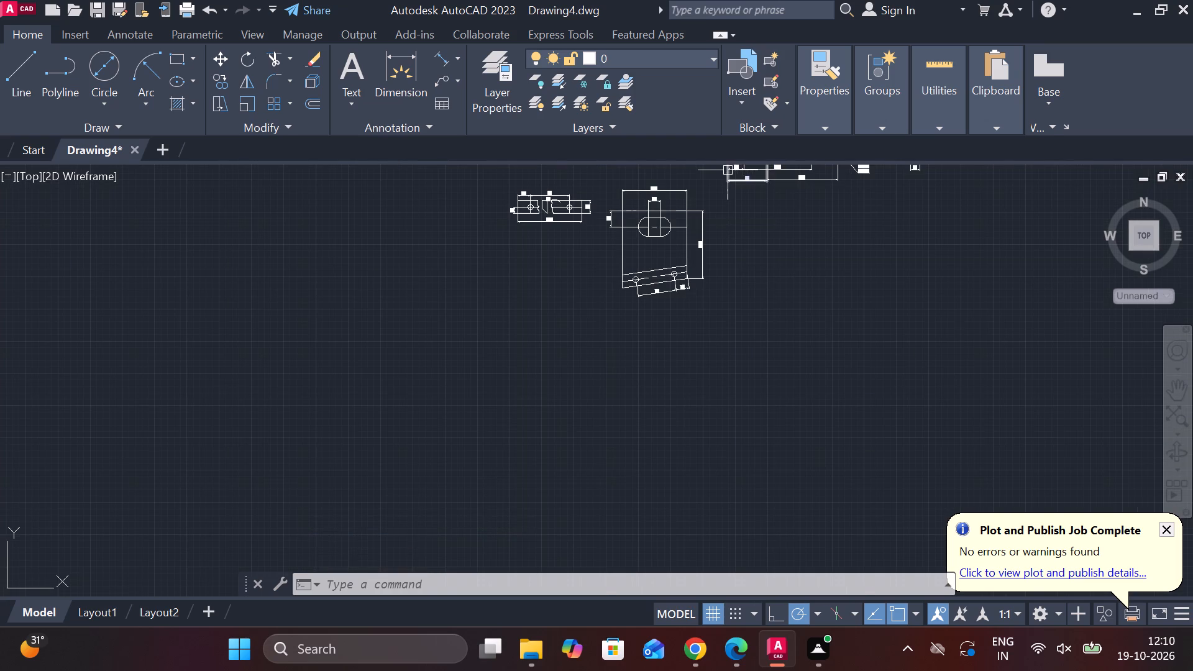
pyautogui.scroll(2, 665, 188)
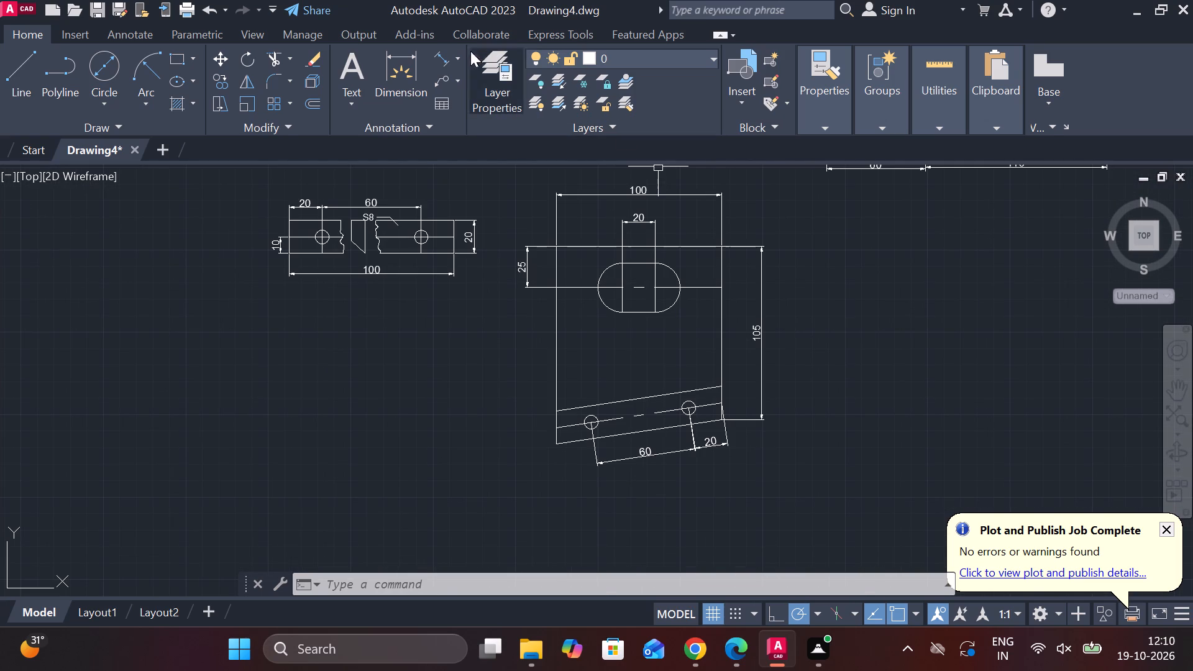
pyautogui.click(452, 55)
pyautogui.click(462, 57)
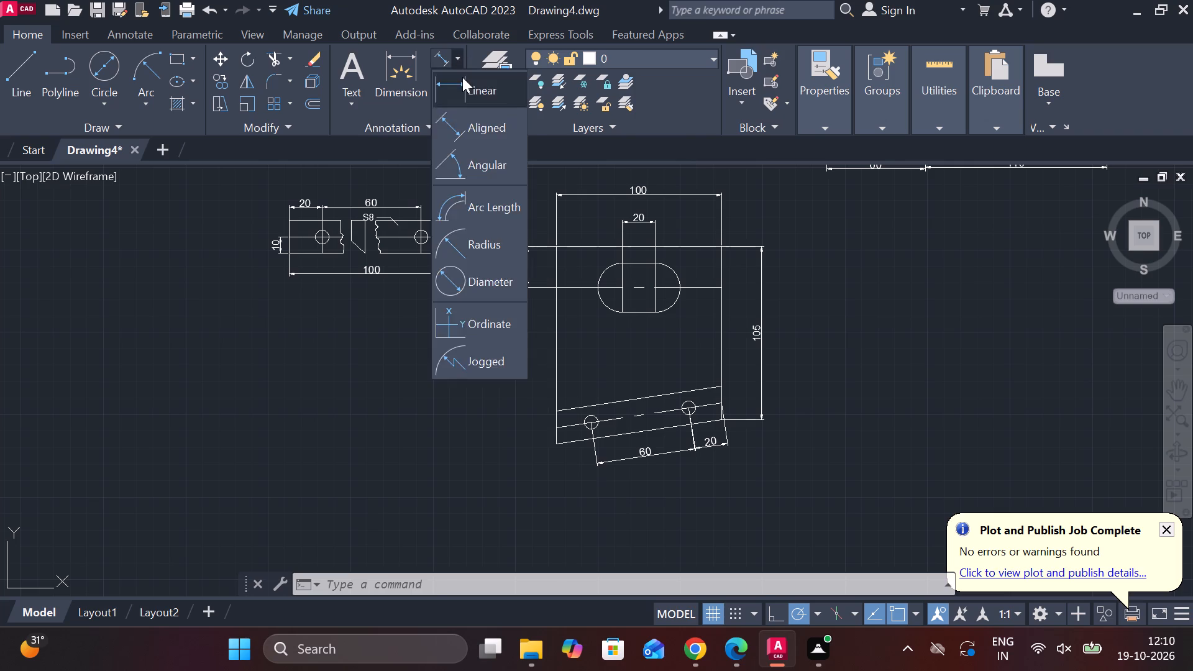
pyautogui.click(462, 77)
pyautogui.click(555, 248)
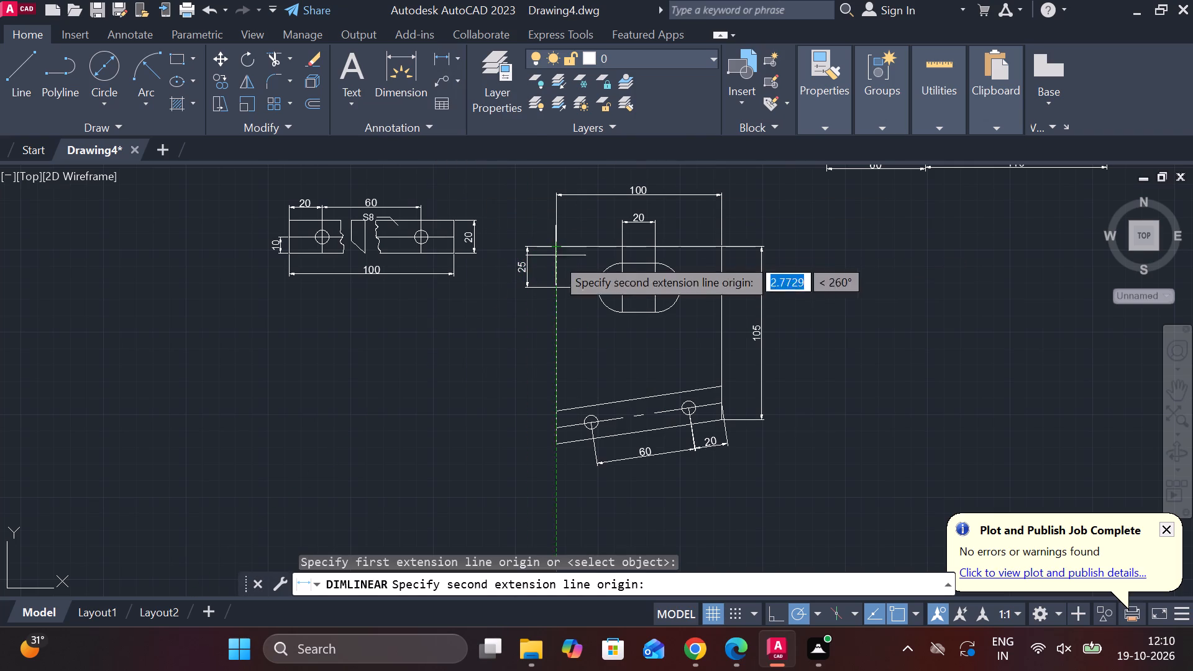
pyautogui.click(557, 445)
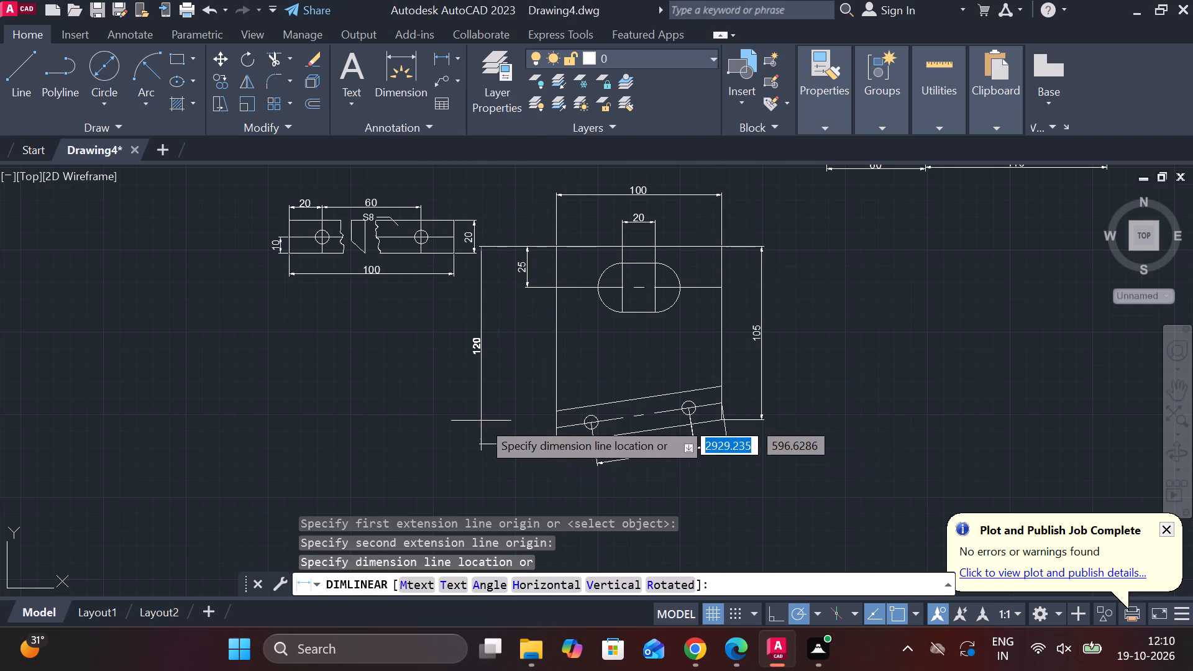
pyautogui.click(504, 421)
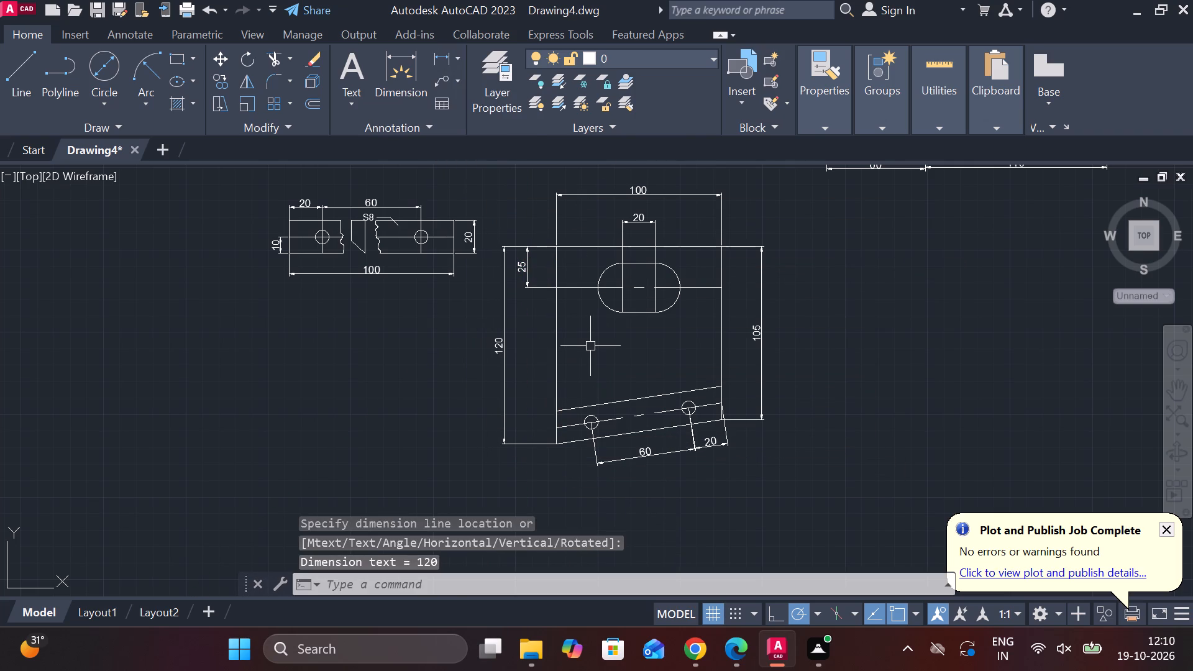
# Add a diameter dimension to the left hole on the sloping centre line, with its text above the hole inside the part.
pyautogui.click(458, 62)
pyautogui.click(487, 273)
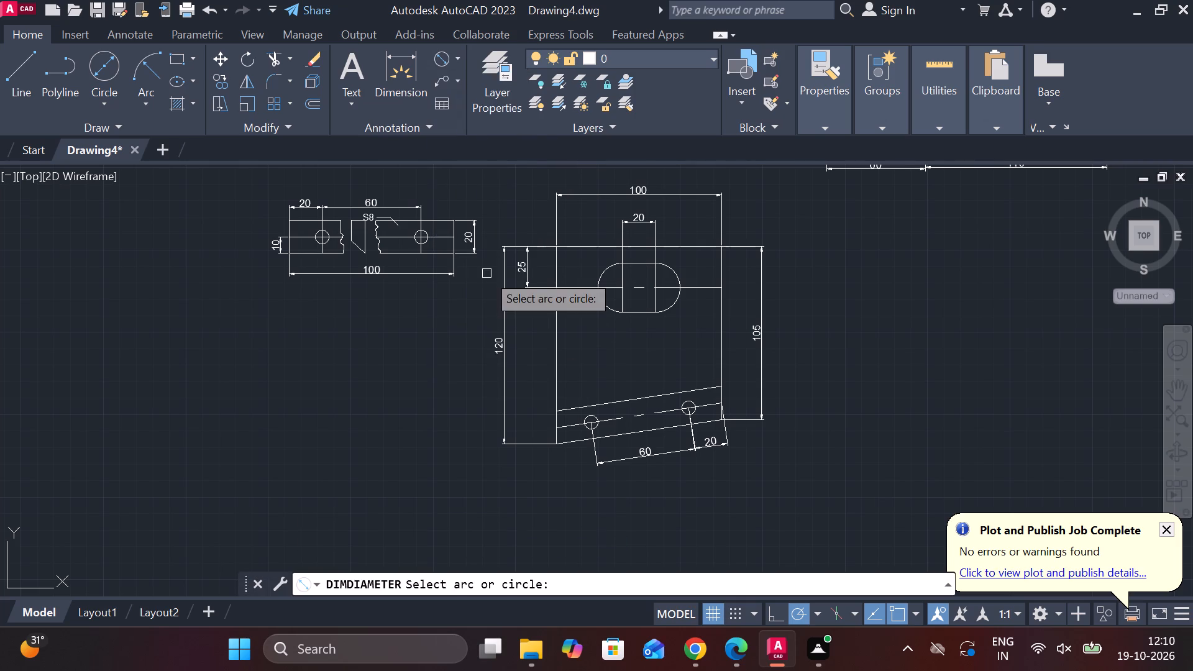
pyautogui.click(462, 56)
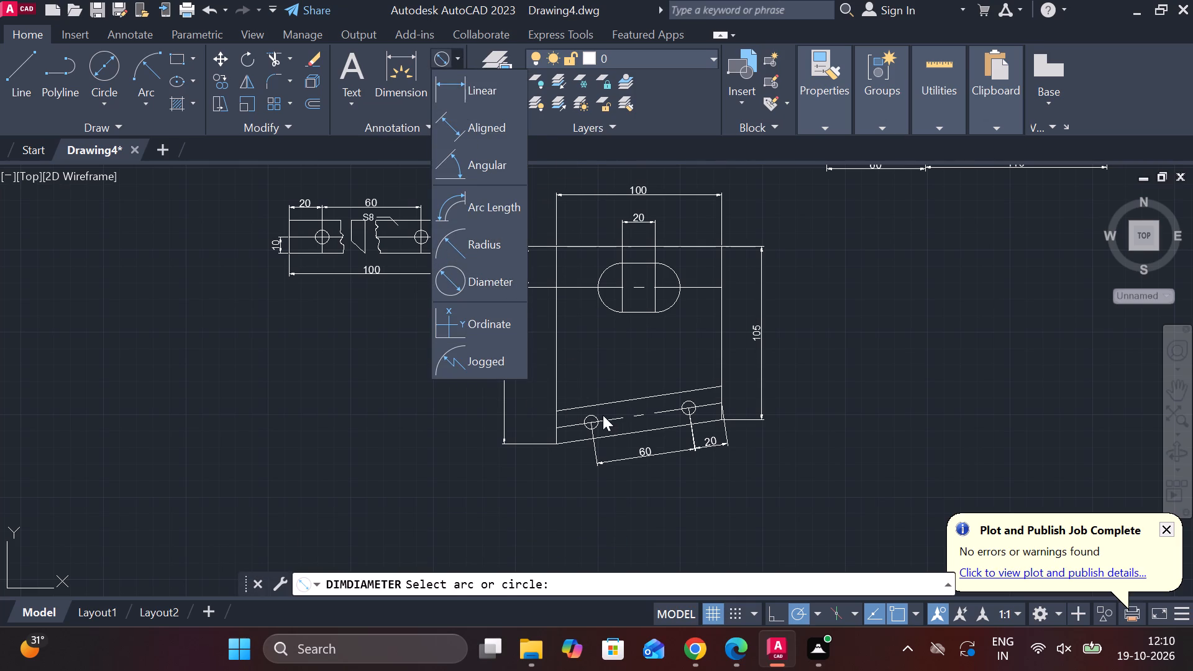
pyautogui.click(483, 275)
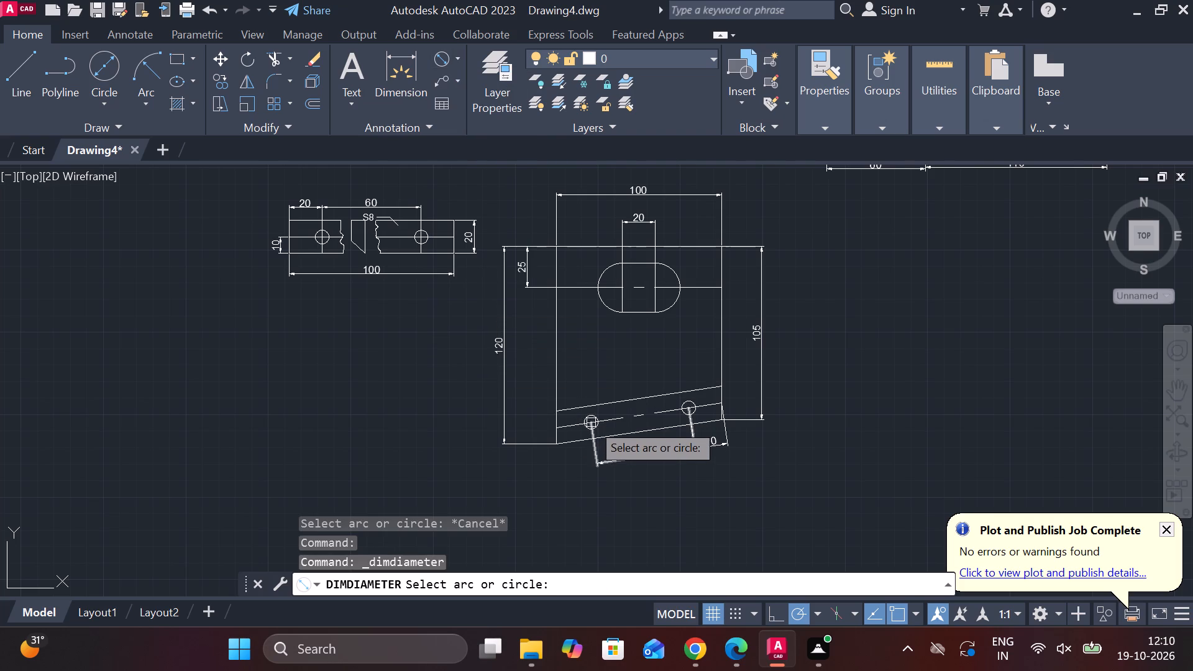
pyautogui.click(596, 420)
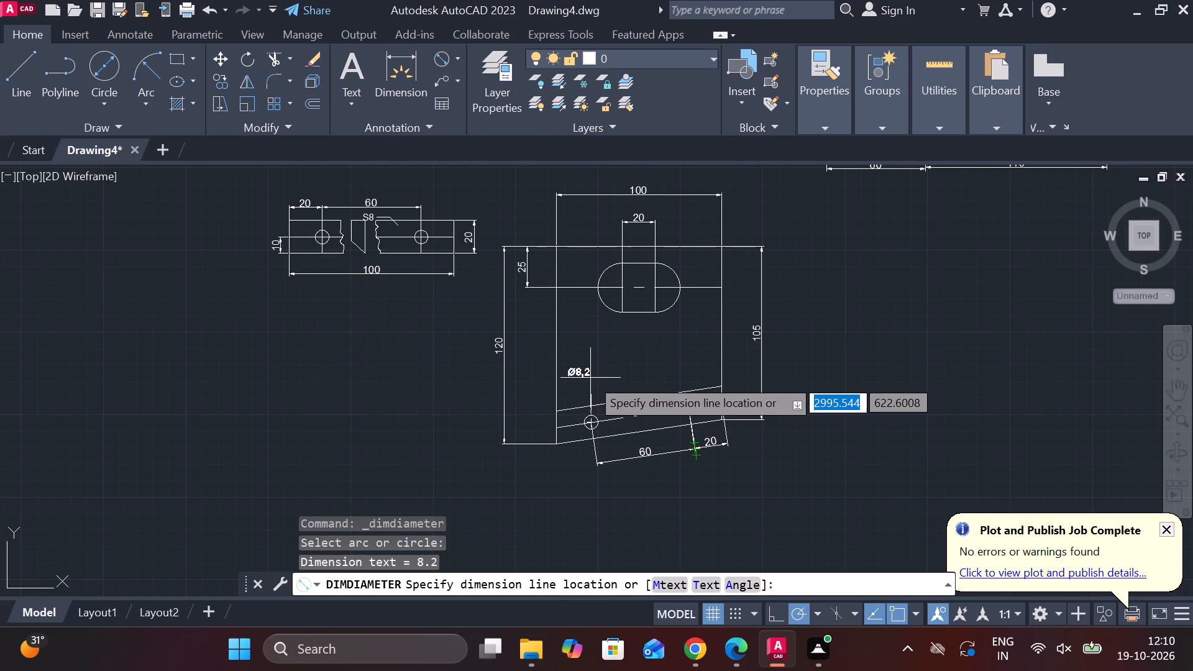
pyautogui.click(590, 378)
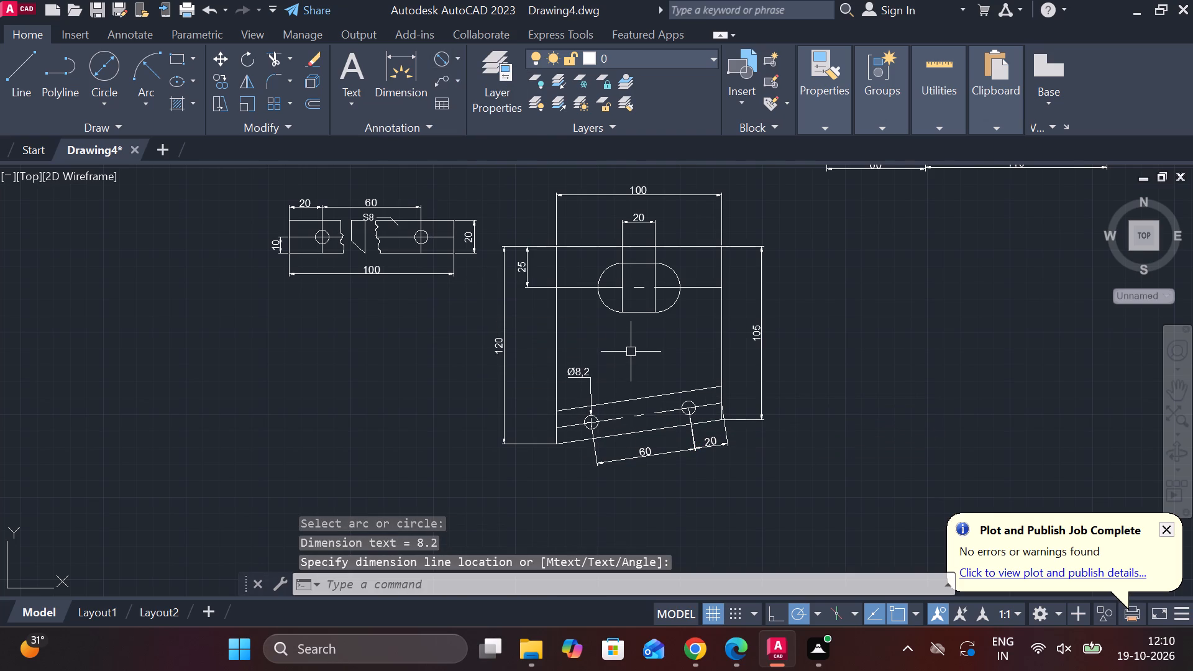
# Add a second line reading 2OME below the diameter value in the left hole's dimension text.
pyautogui.doubleClick(586, 371)
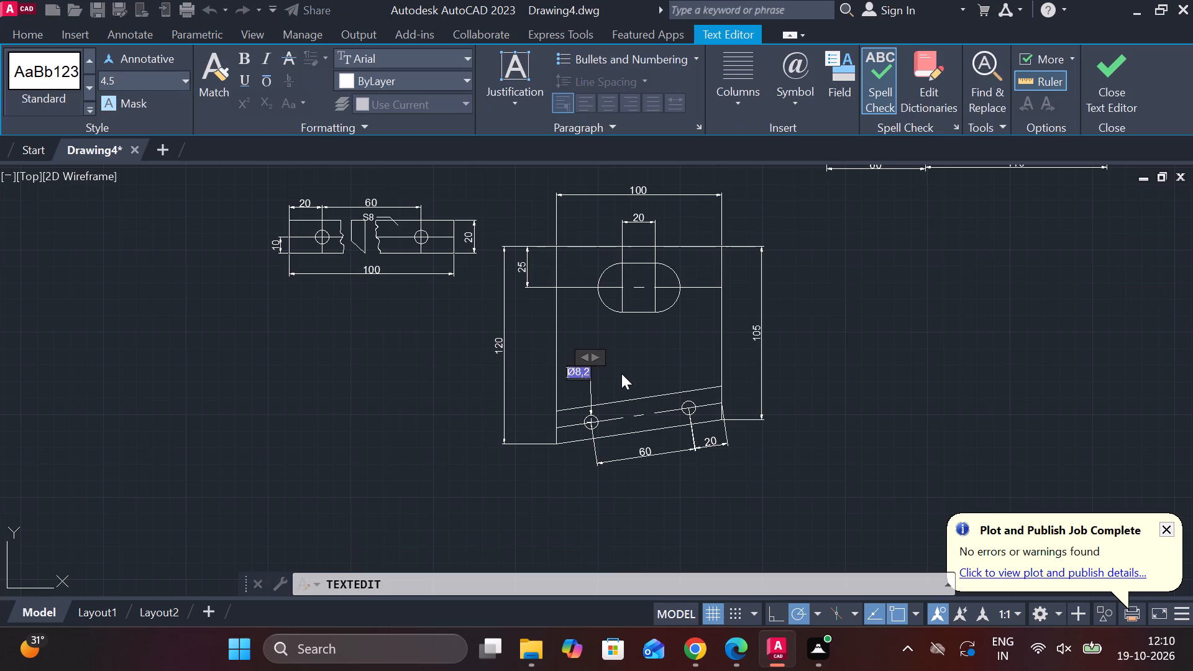
pyautogui.press('Right')
pyautogui.press('Right')
pyautogui.press('Right')
pyautogui.press('Right')
pyautogui.press('Return')
pyautogui.press('2')
pyautogui.write('OME')
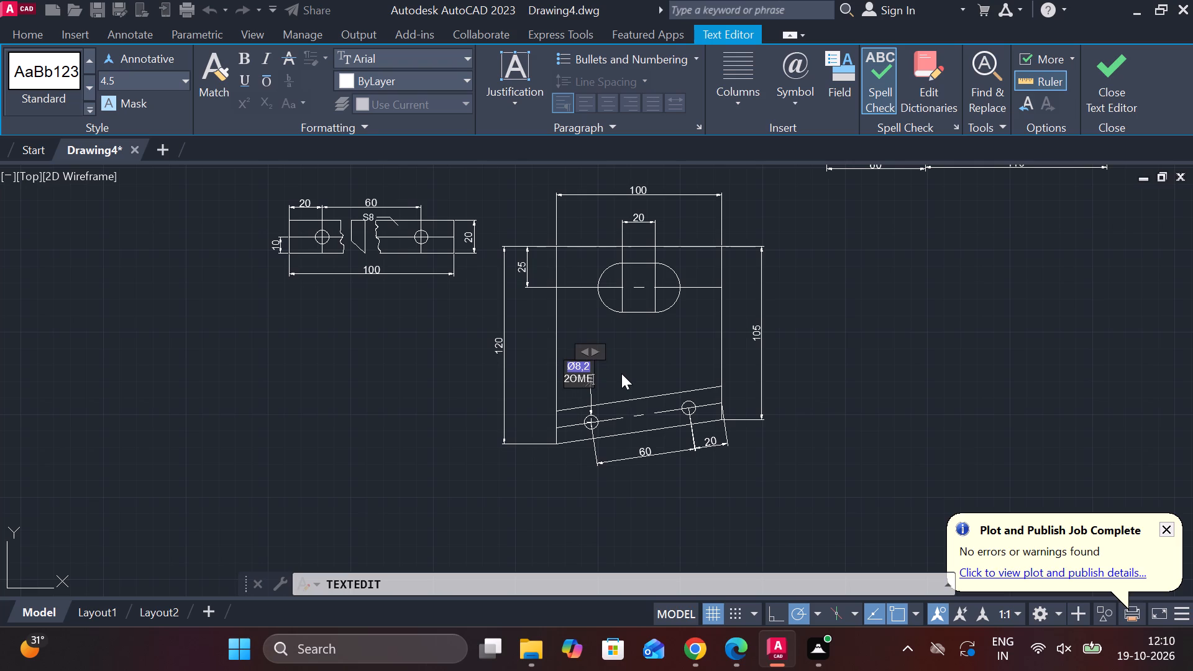
pyautogui.click(640, 363)
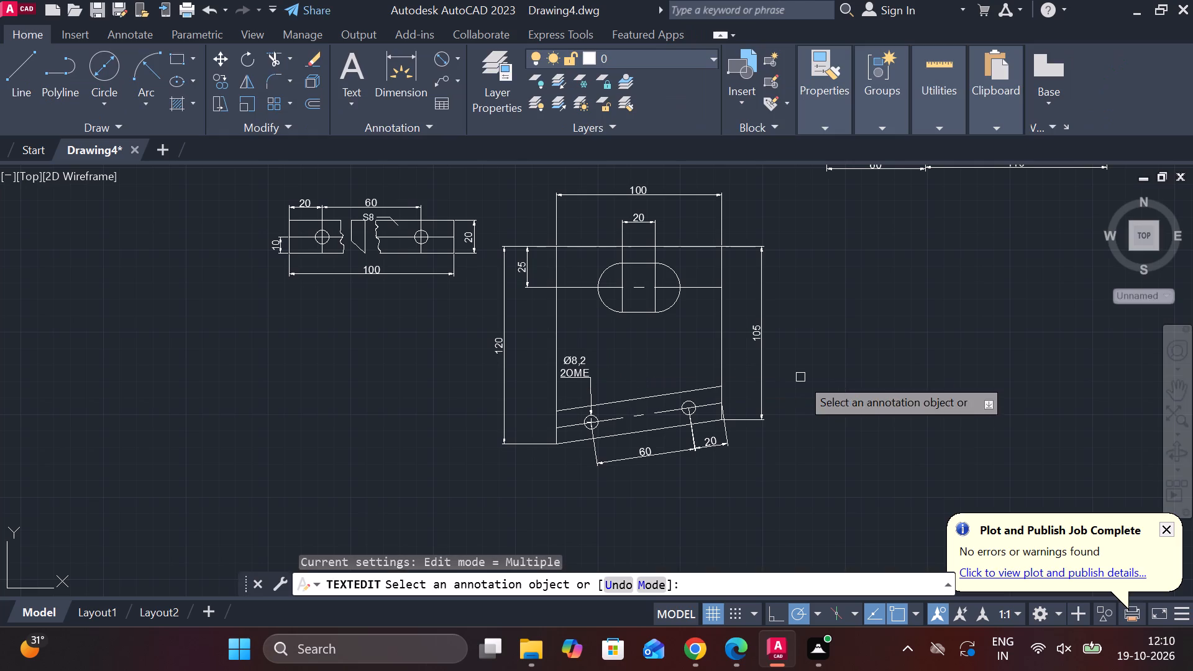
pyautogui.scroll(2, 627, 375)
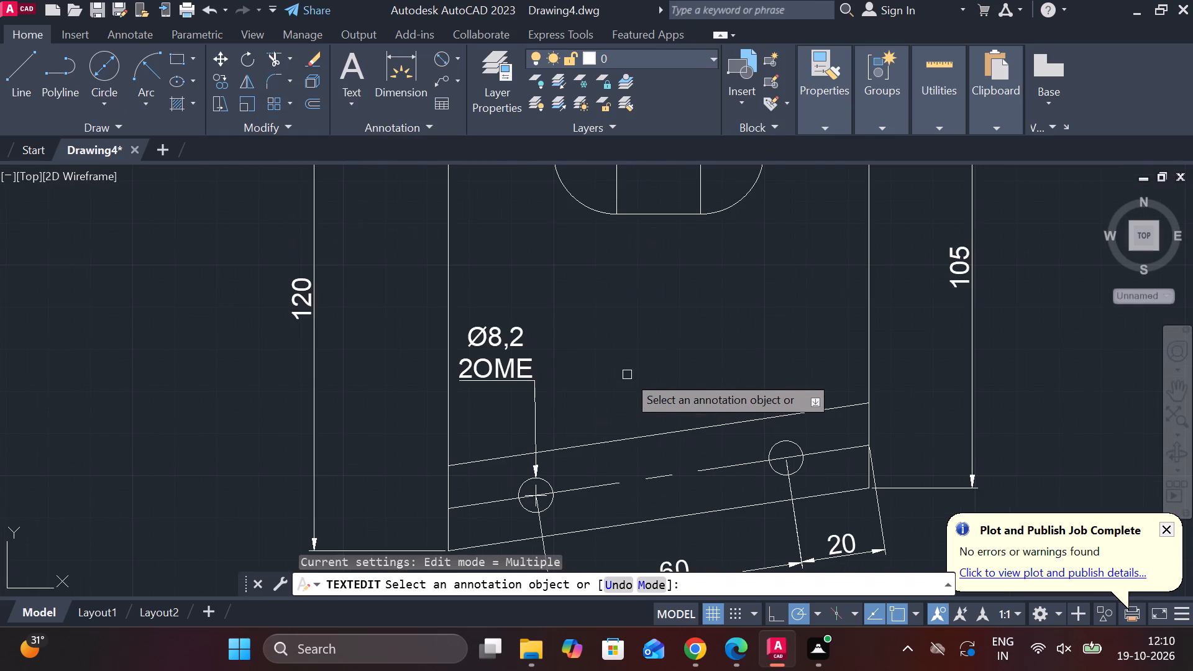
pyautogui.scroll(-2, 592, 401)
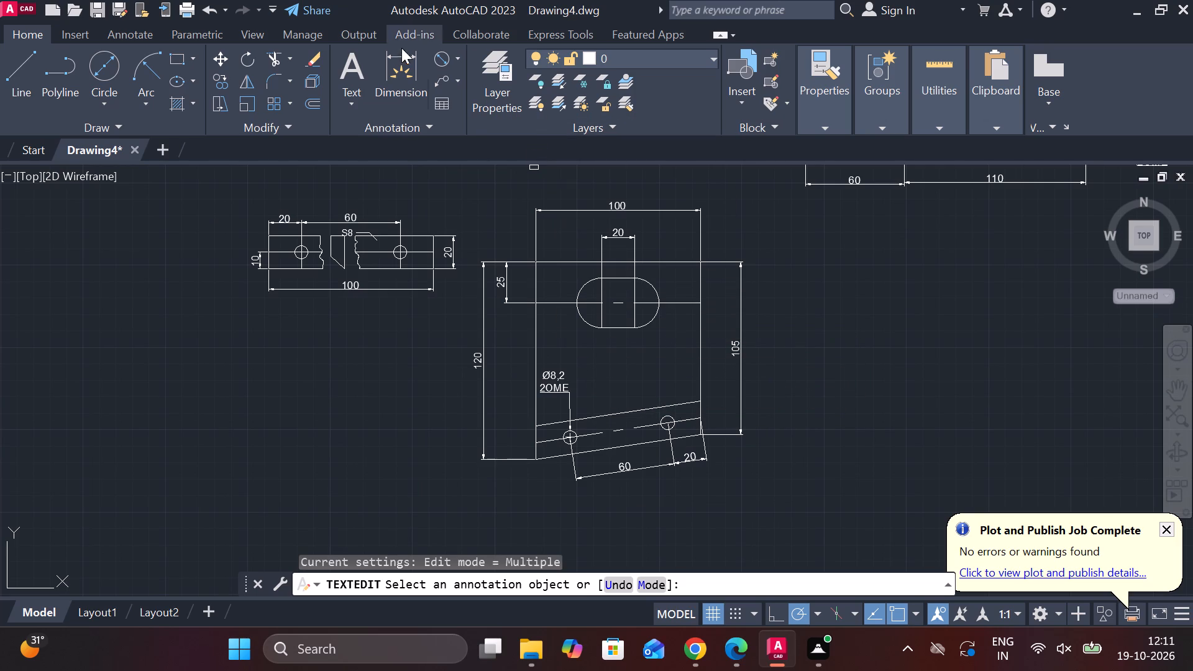
# Add radius dimensions to the slot's left and right end arcs, with the texts placed just below the slot.
pyautogui.click(456, 53)
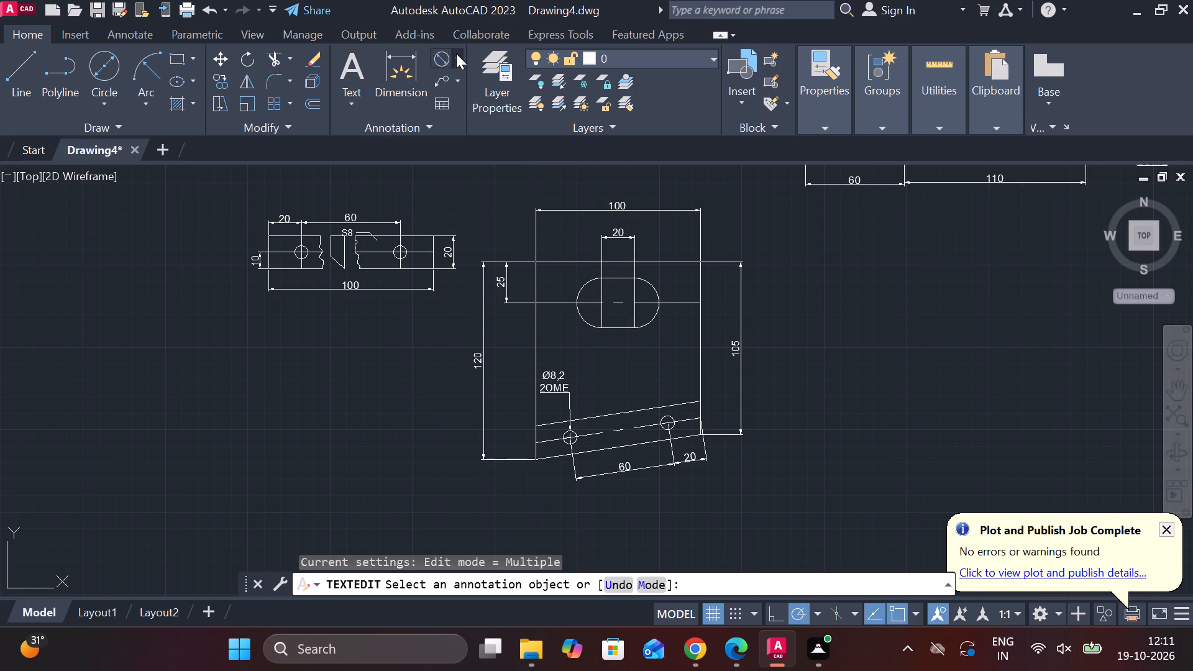
pyautogui.click(498, 255)
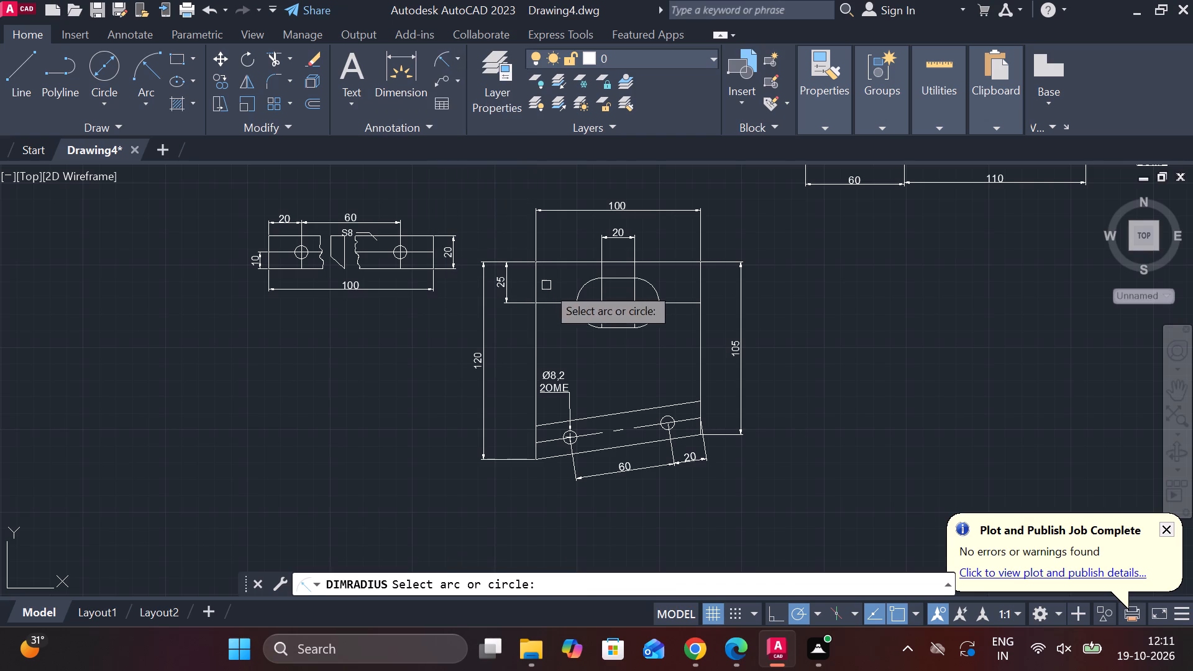
pyautogui.click(583, 321)
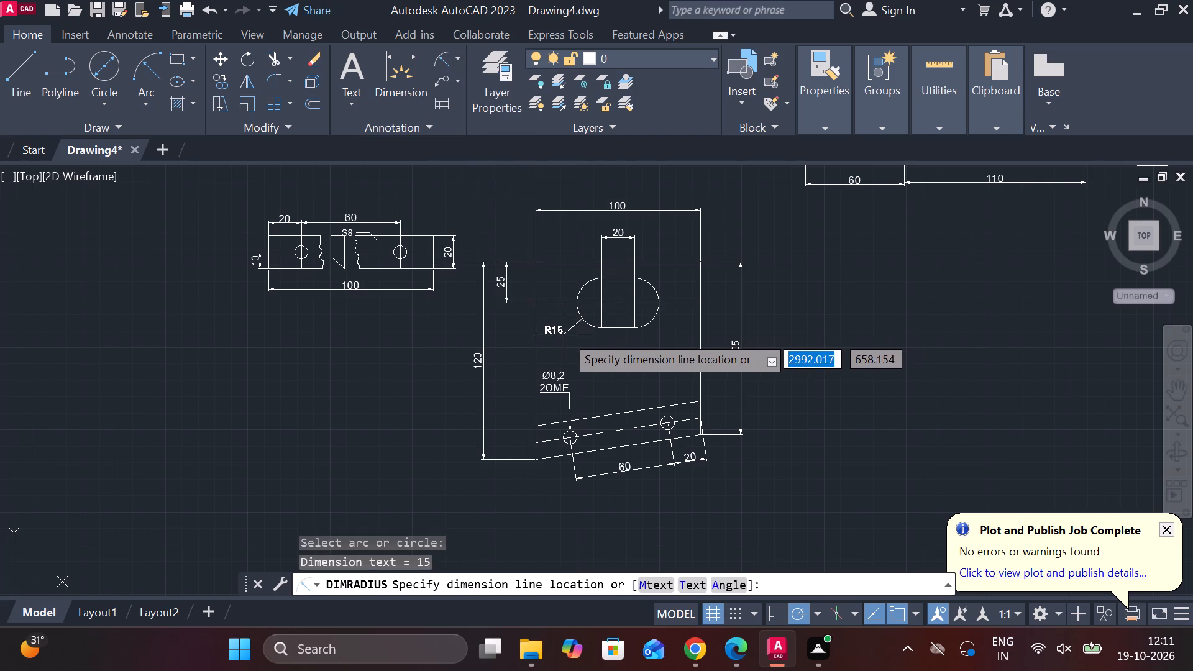
pyautogui.click(568, 336)
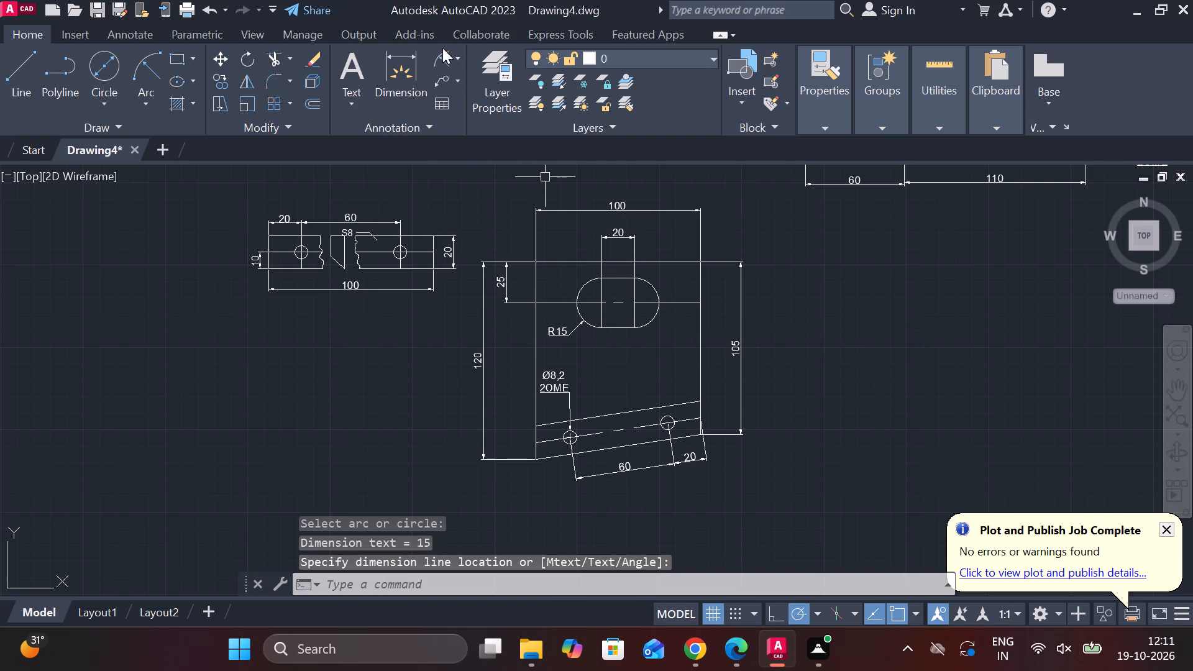
pyautogui.click(442, 48)
pyautogui.click(658, 317)
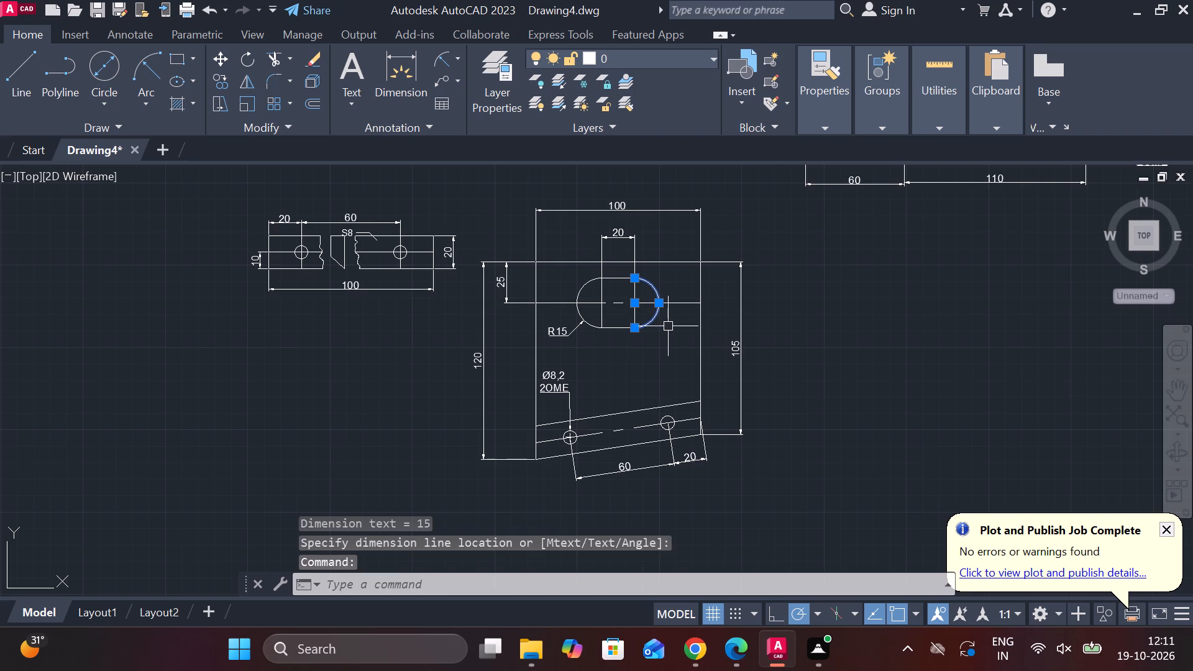
pyautogui.click(446, 53)
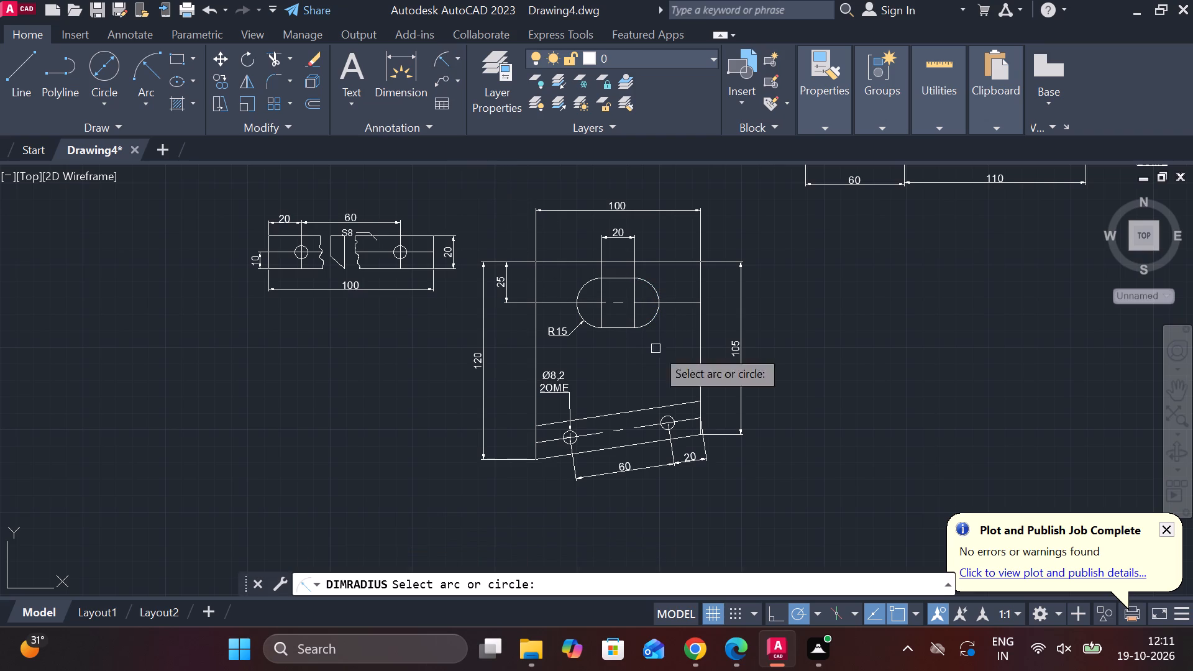
pyautogui.click(650, 313)
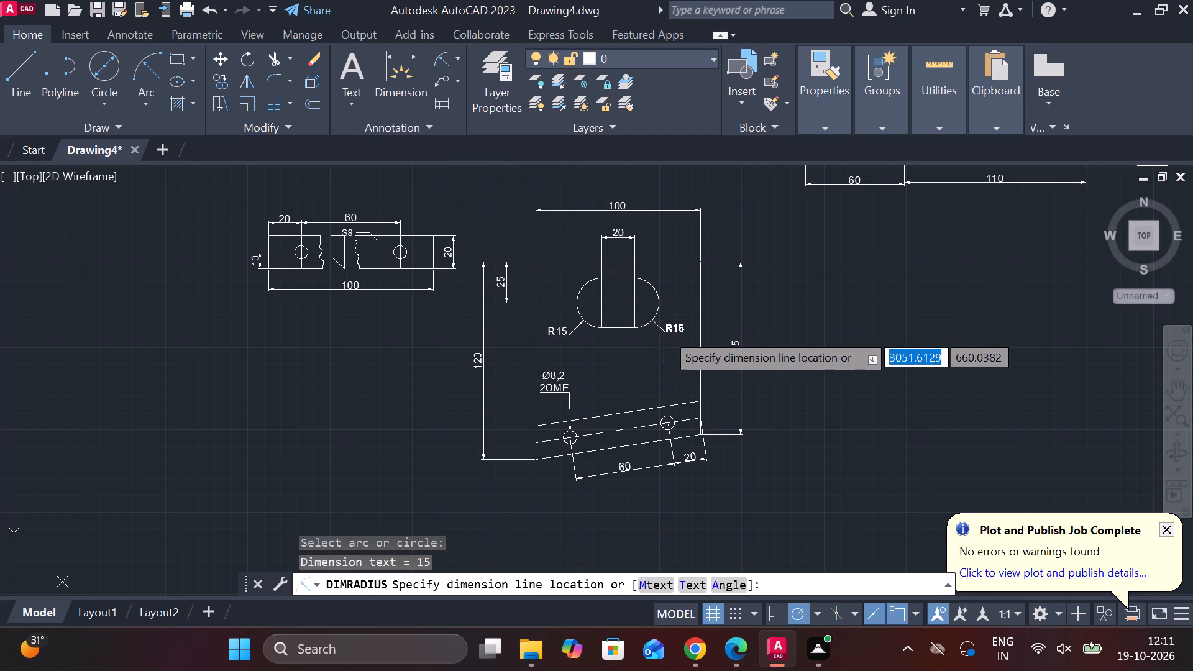
pyautogui.click(668, 335)
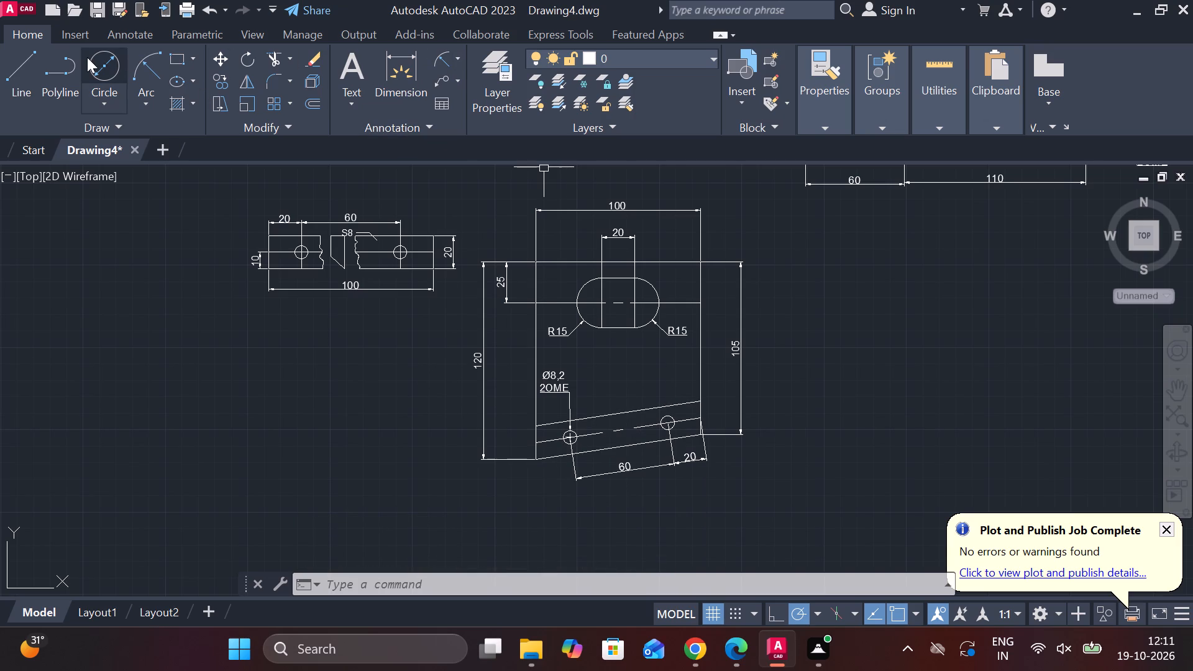
# Stretch the left end of the sloping centre line along its own direction beyond the 120 dimension, making it about 200 long.
pyautogui.scroll(2, 536, 452)
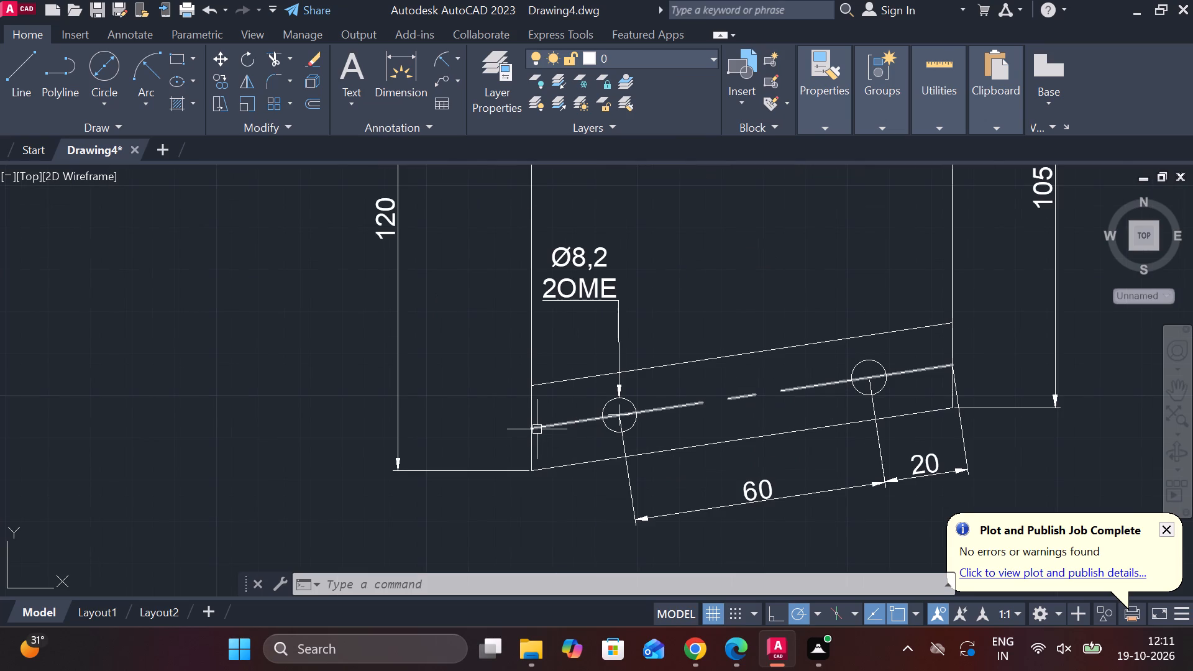
pyautogui.click(550, 428)
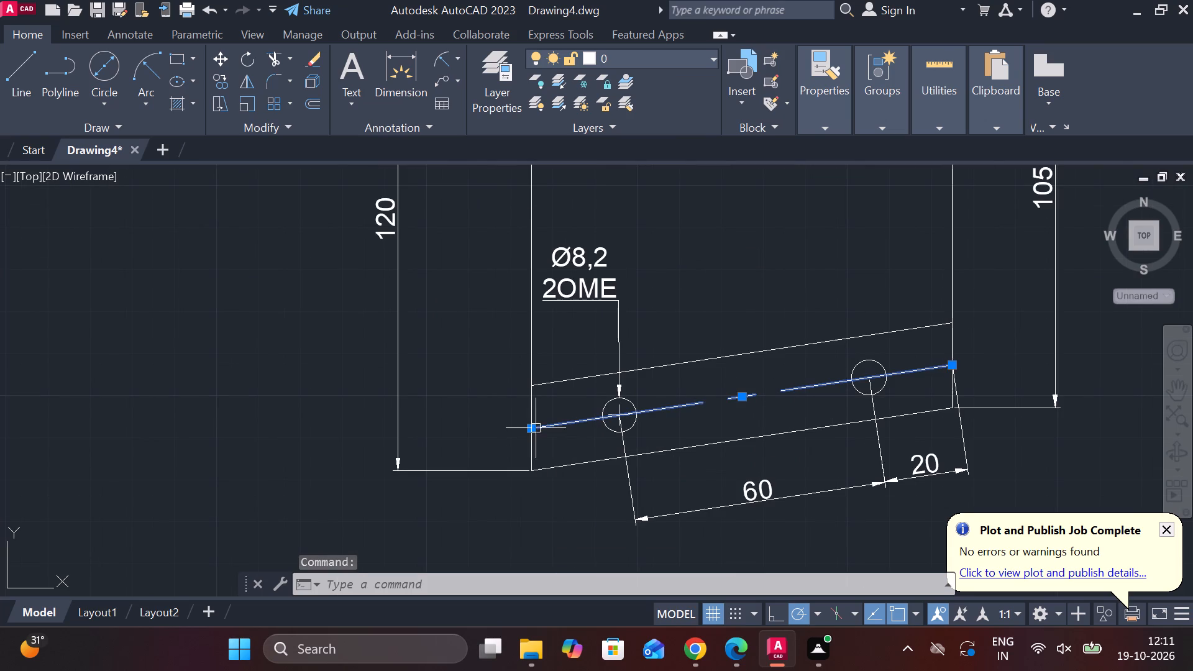
pyautogui.click(534, 428)
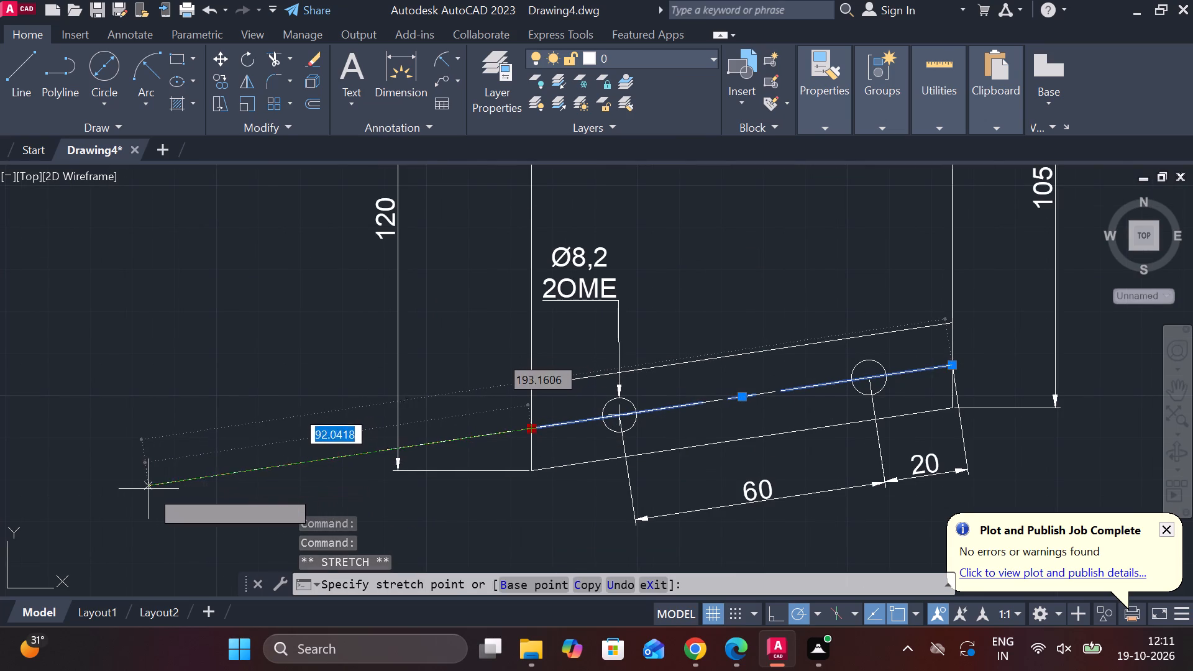
pyautogui.click(121, 492)
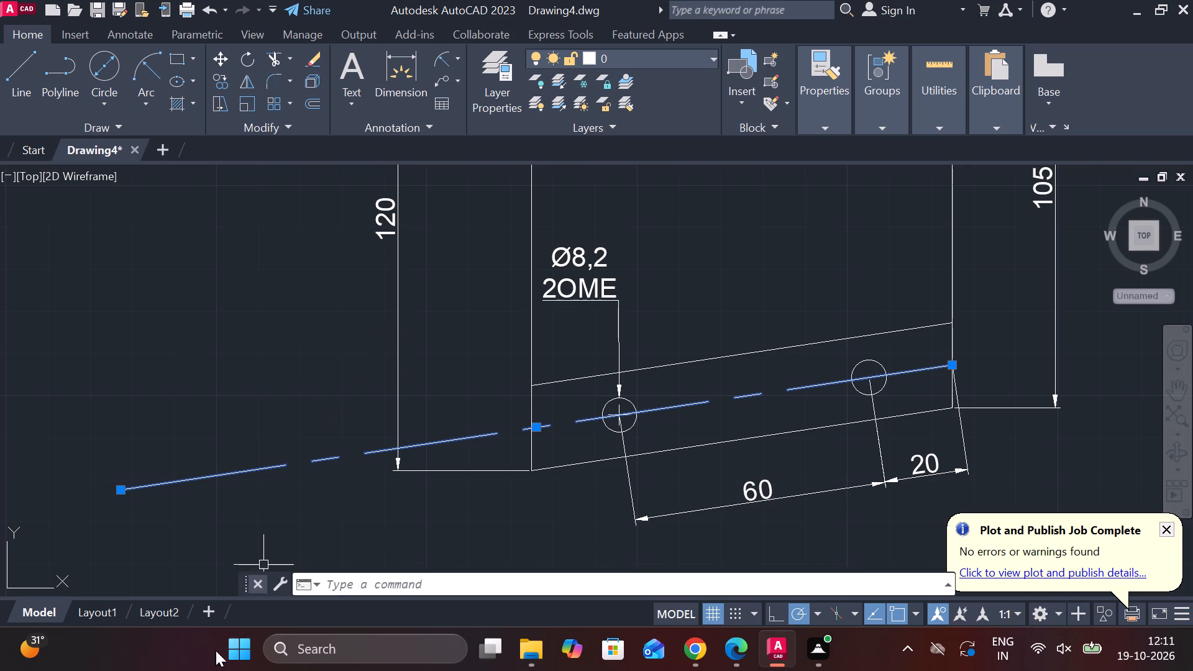
pyautogui.press('Escape')
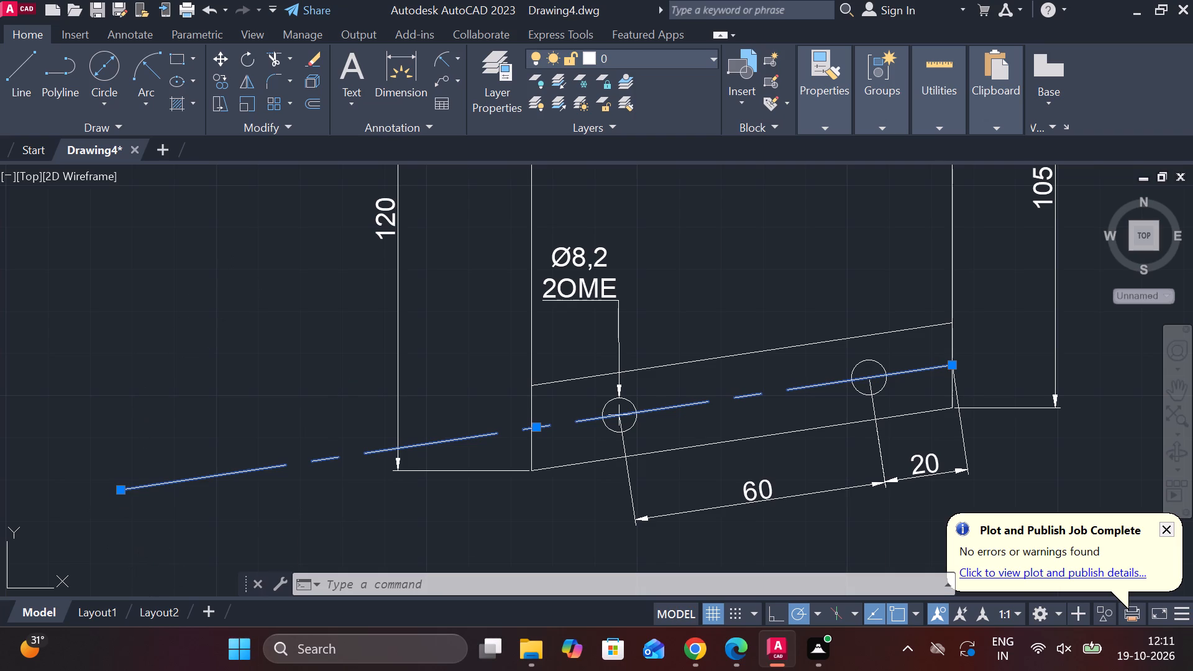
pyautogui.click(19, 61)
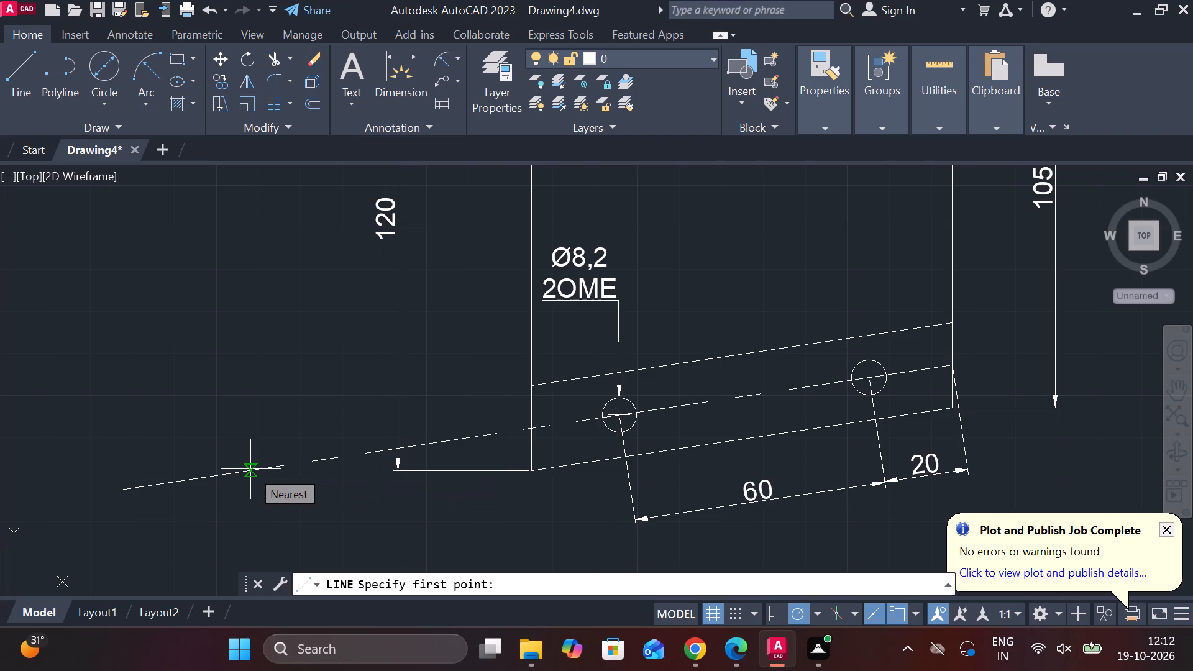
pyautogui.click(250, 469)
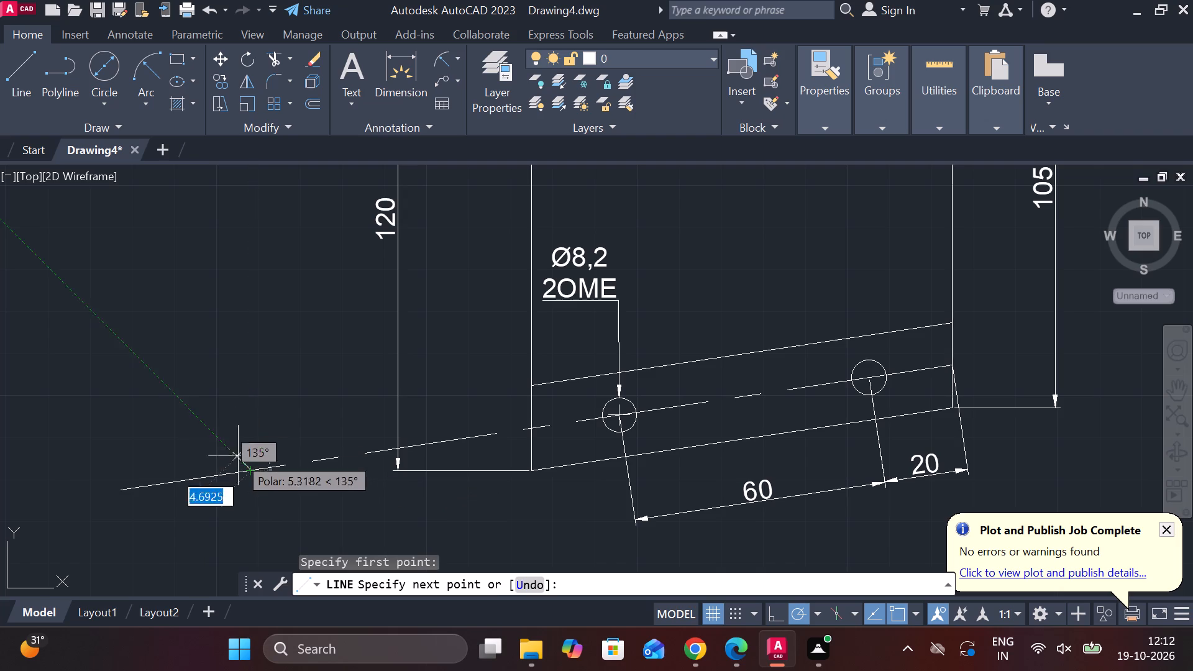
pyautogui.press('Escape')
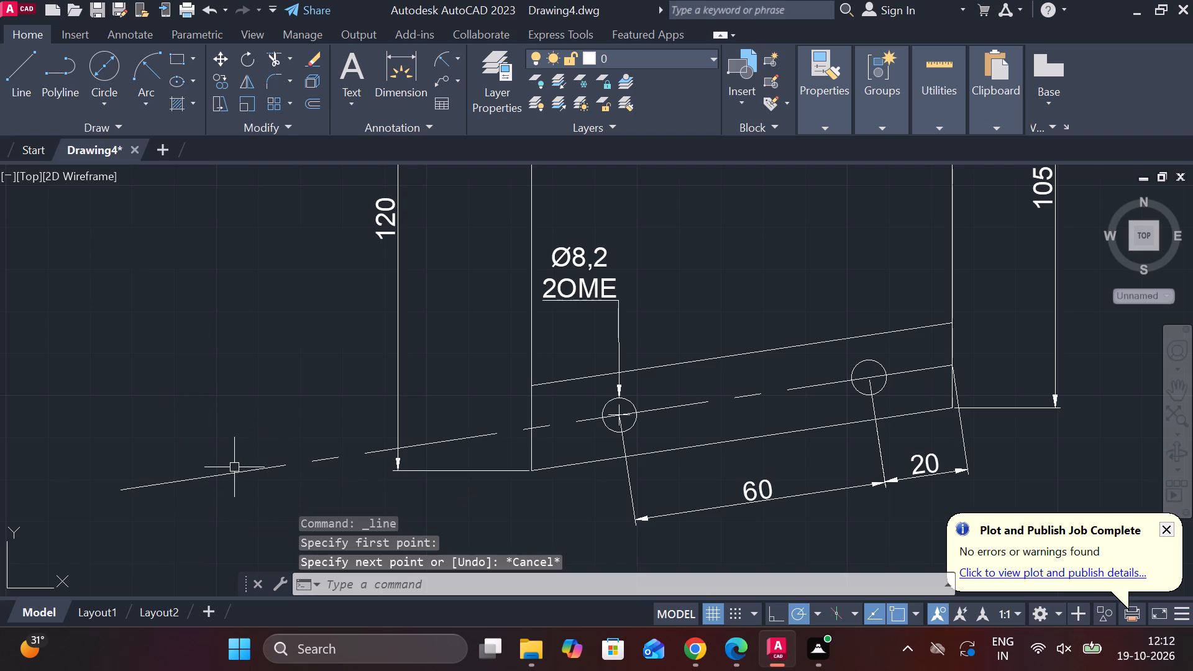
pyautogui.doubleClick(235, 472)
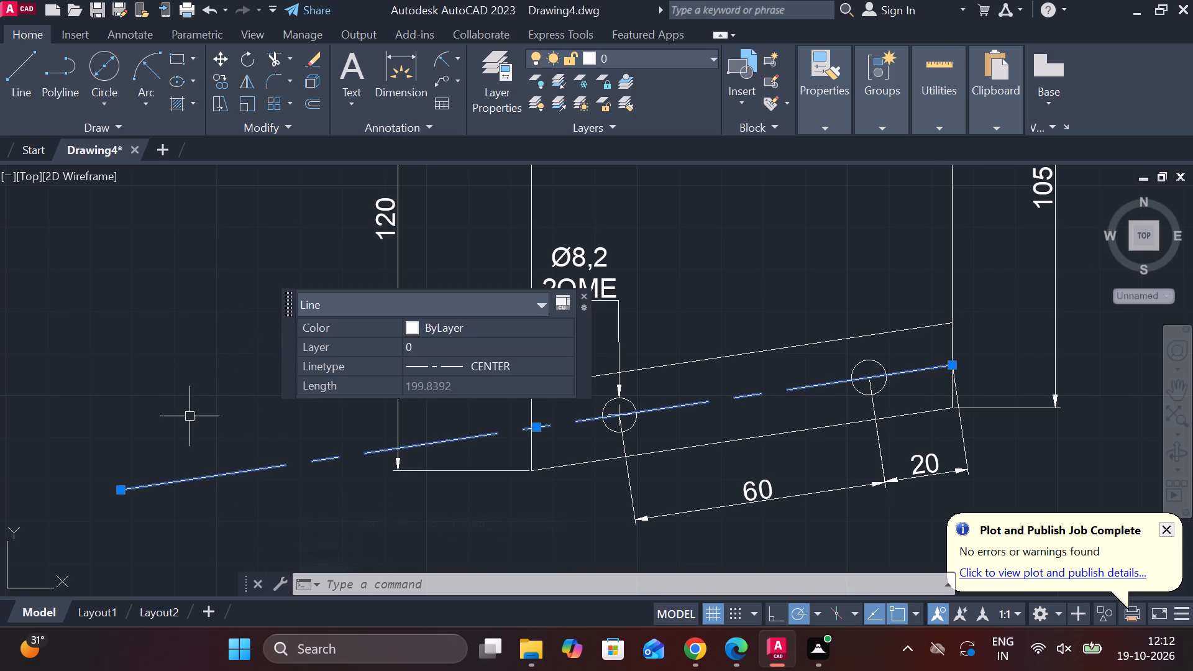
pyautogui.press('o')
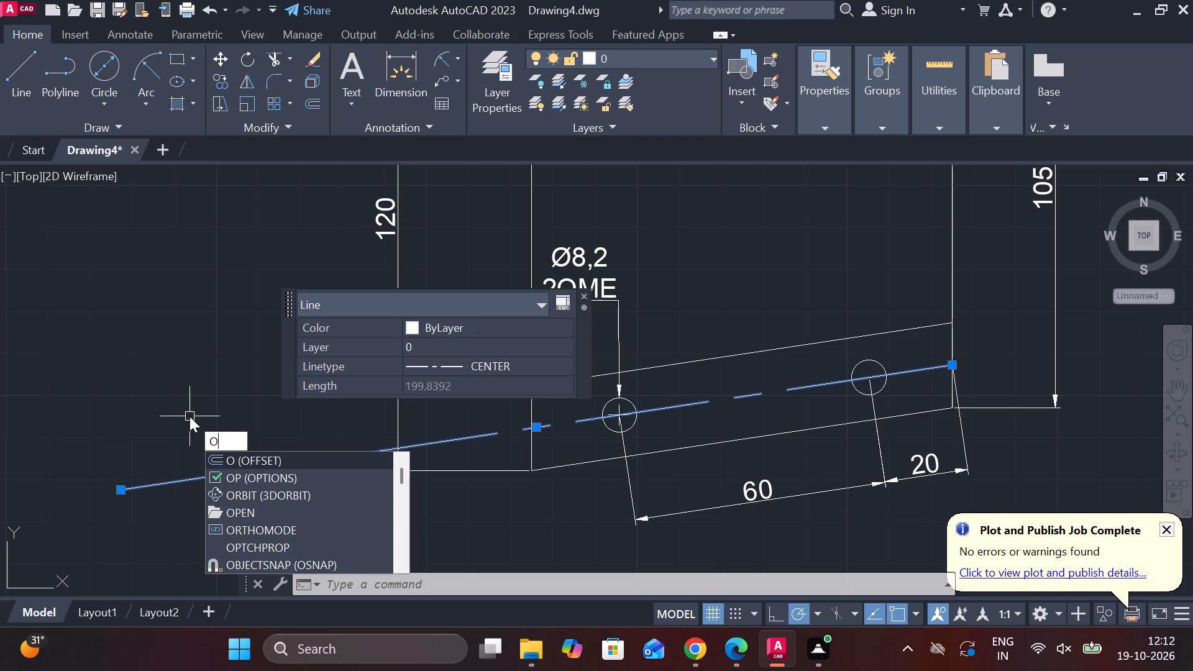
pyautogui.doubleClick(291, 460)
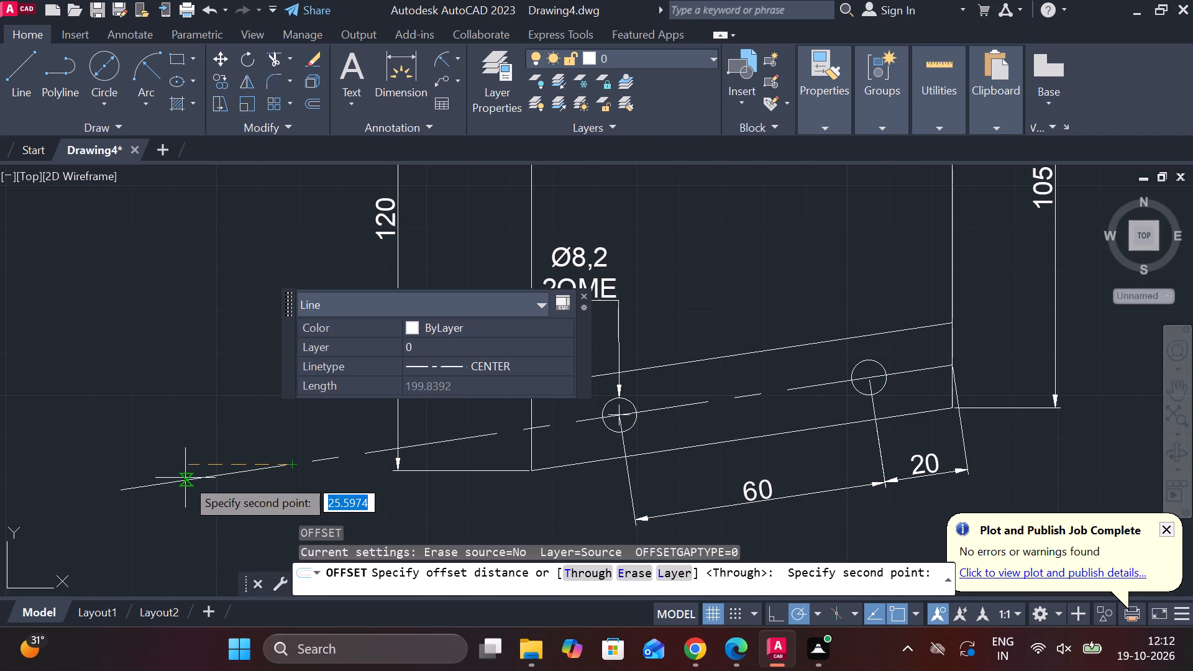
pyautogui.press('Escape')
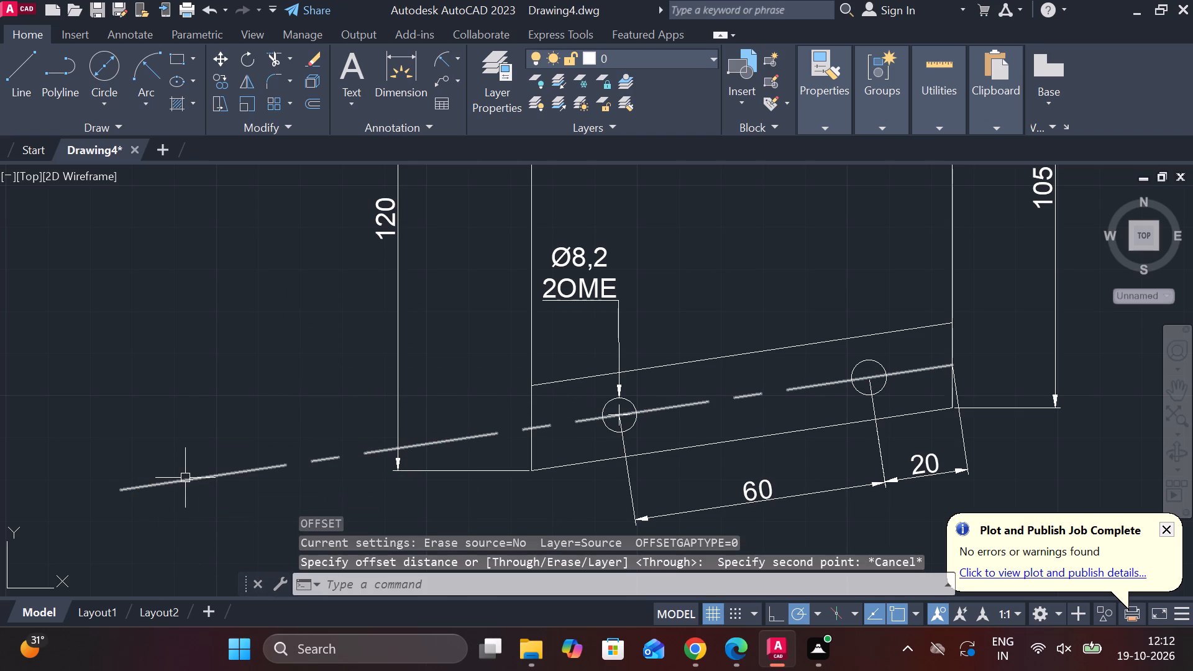
# Offset the extended sloping centre line by 10 to both sides, above and below.
pyautogui.write('OFF')
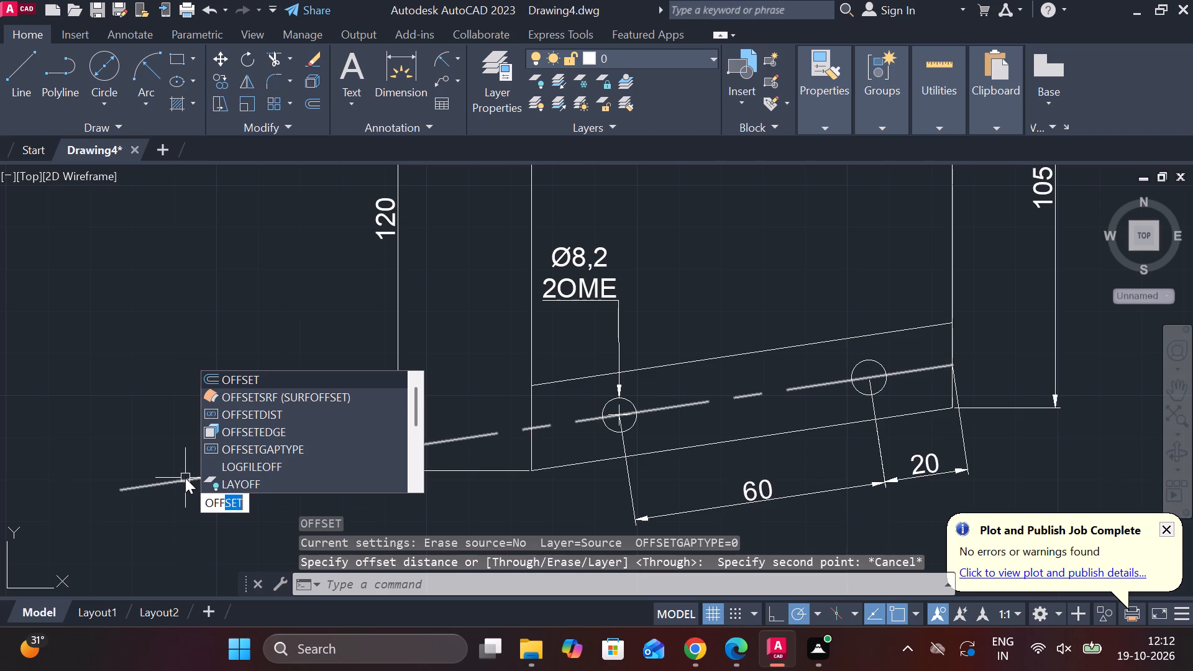
pyautogui.press('Return')
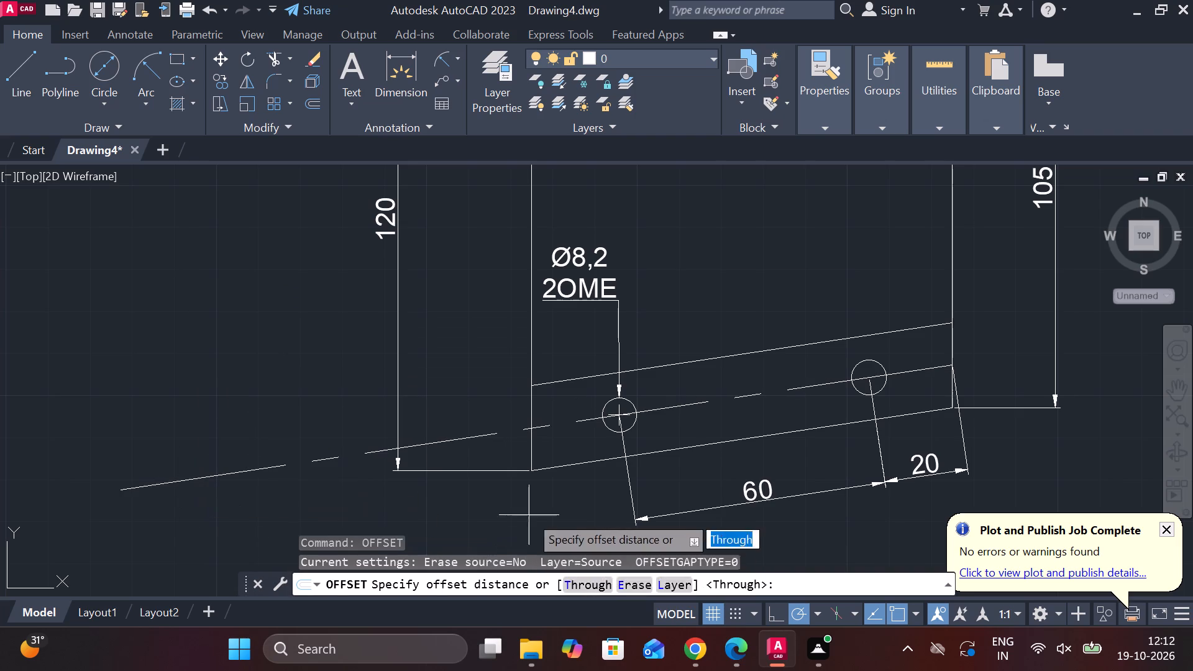
pyautogui.click(601, 588)
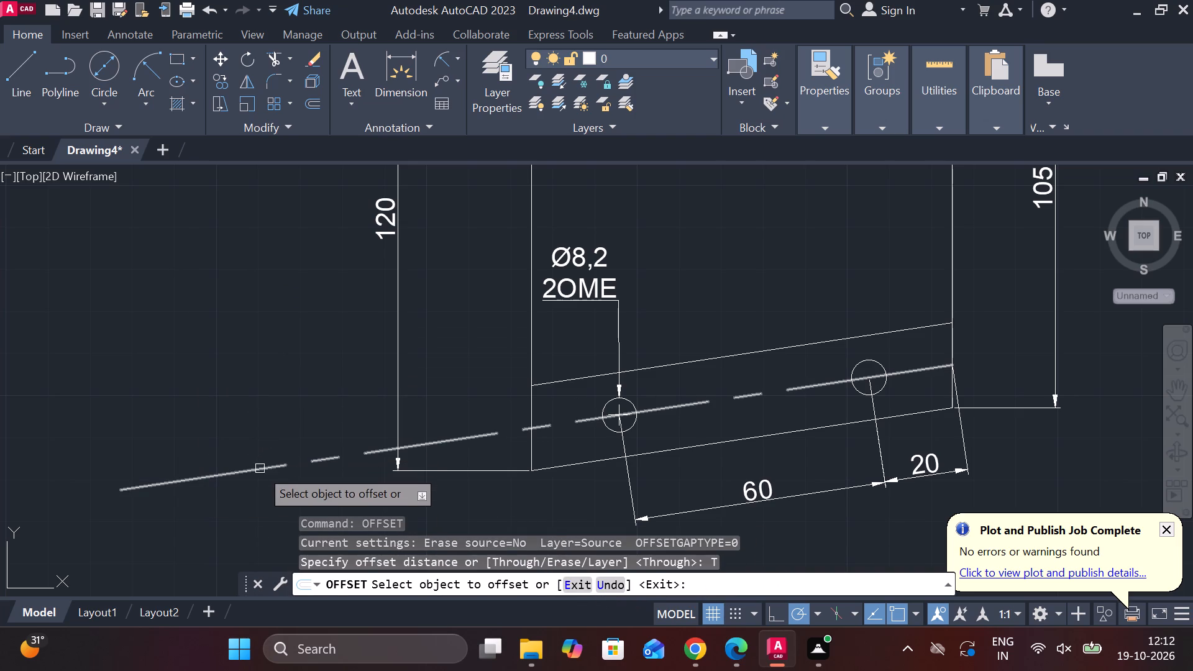
pyautogui.click(260, 468)
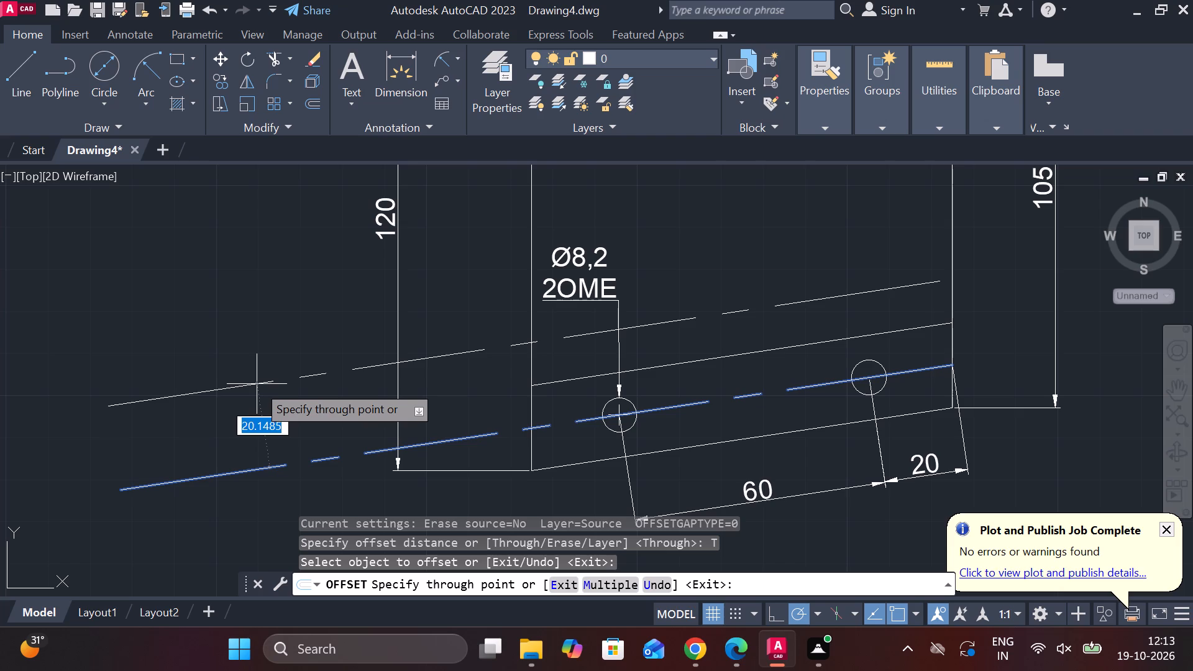
pyautogui.write('10')
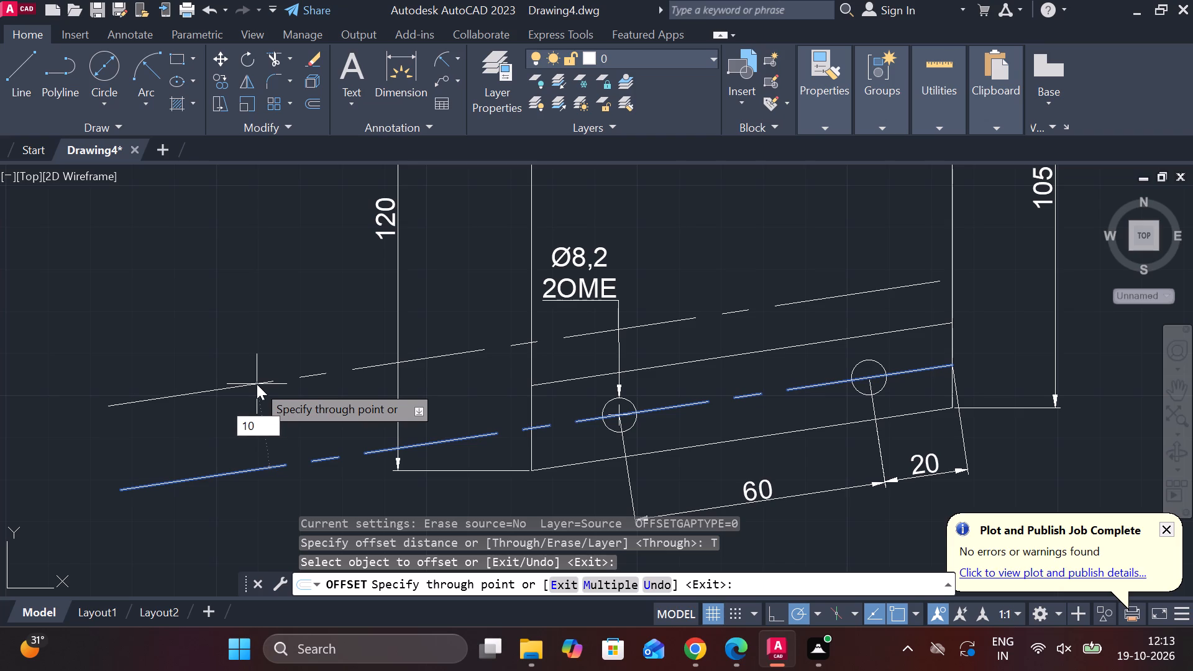
pyautogui.press('Return')
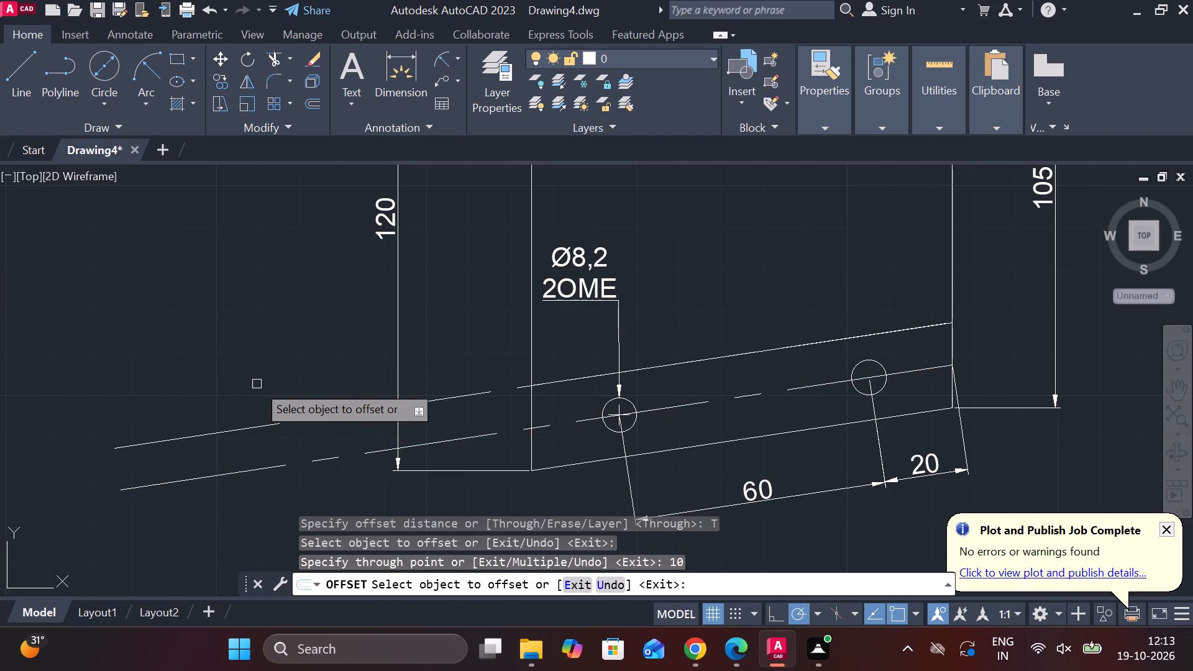
pyautogui.click(262, 473)
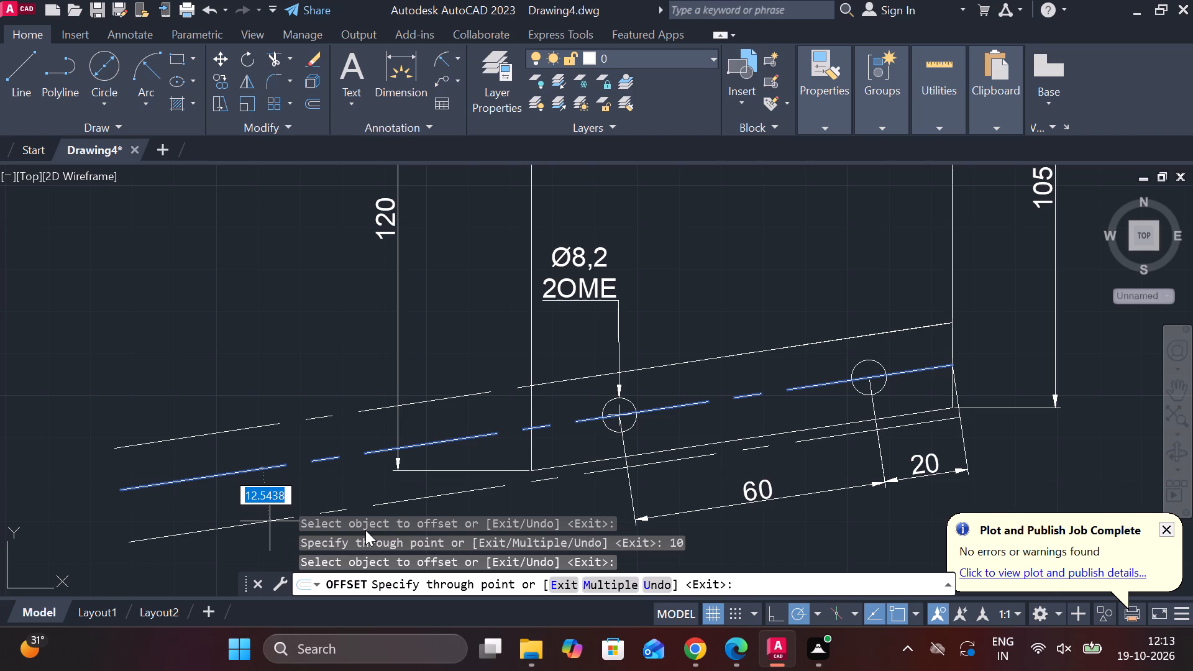
pyautogui.write('10')
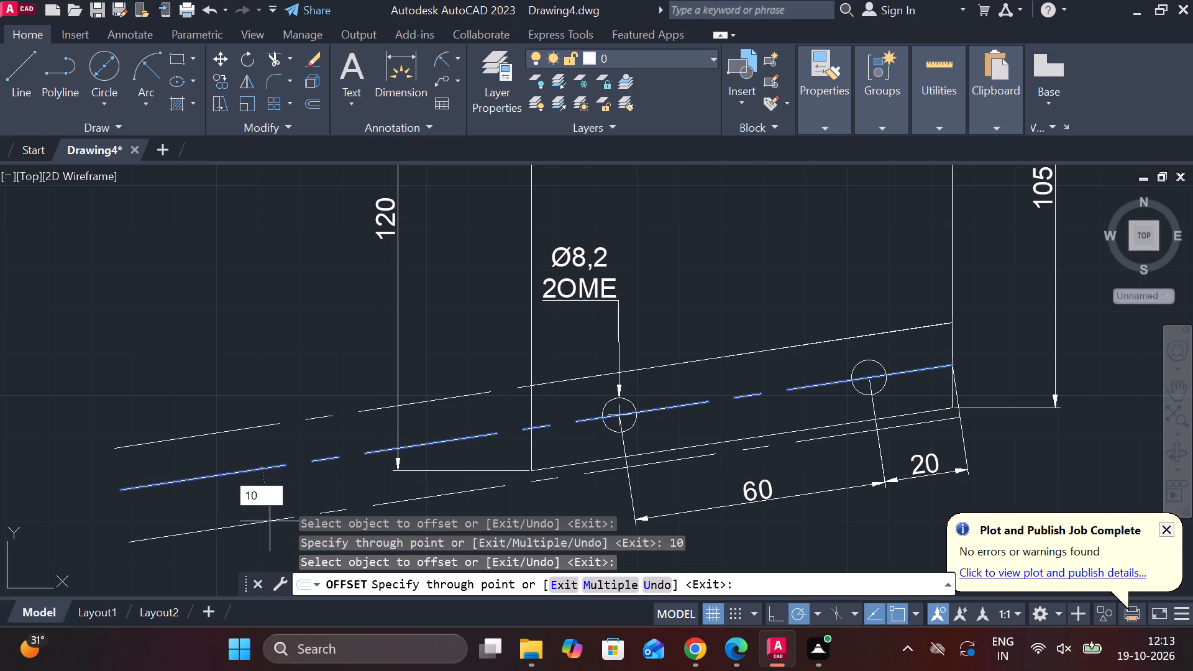
pyautogui.press('Return')
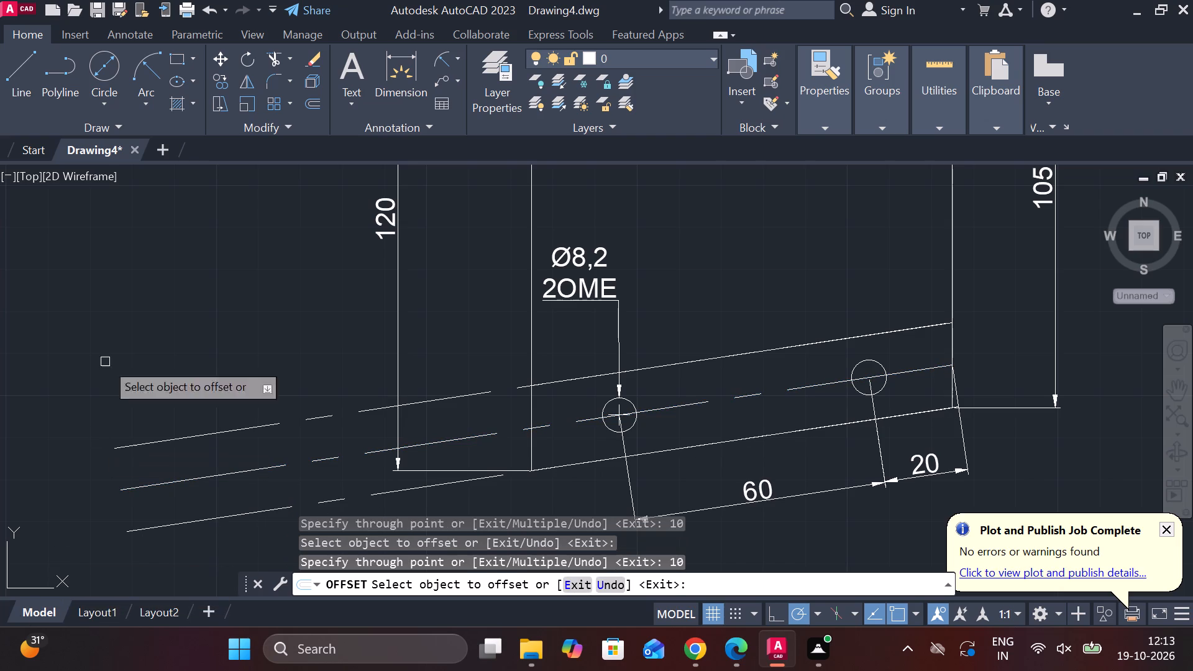
# Draw a 20 long line across the outer left ends of the two offset lines, closing the extended strip.
pyautogui.click(23, 70)
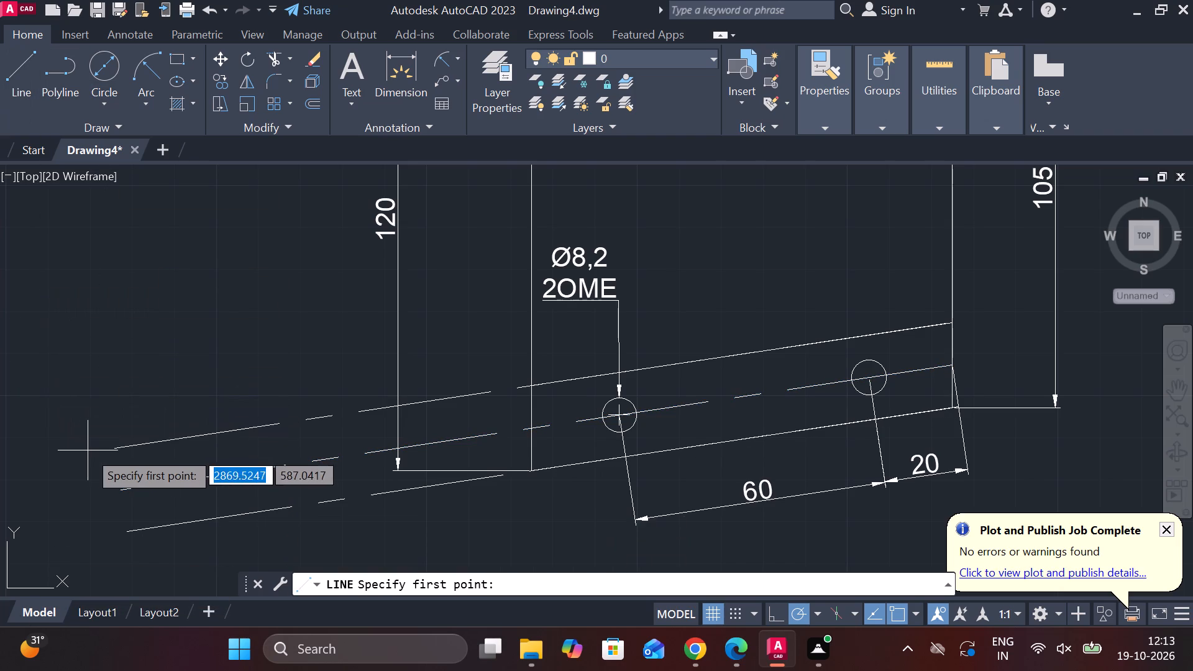
pyautogui.click(113, 449)
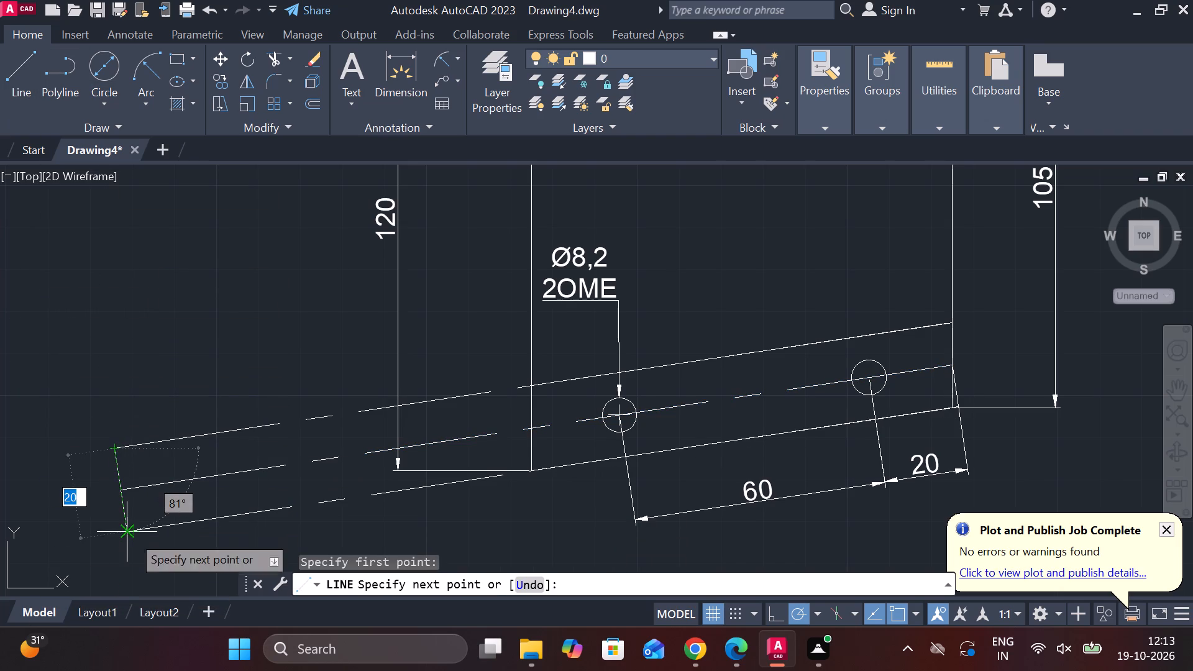
pyautogui.click(128, 534)
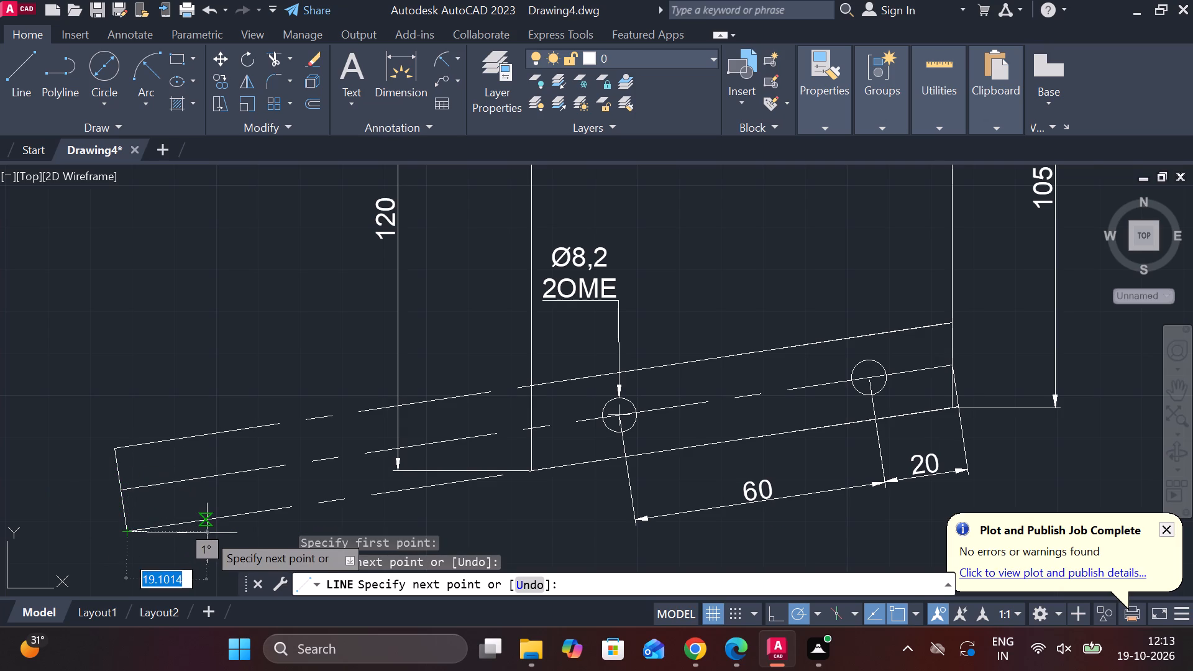
pyautogui.press('Escape')
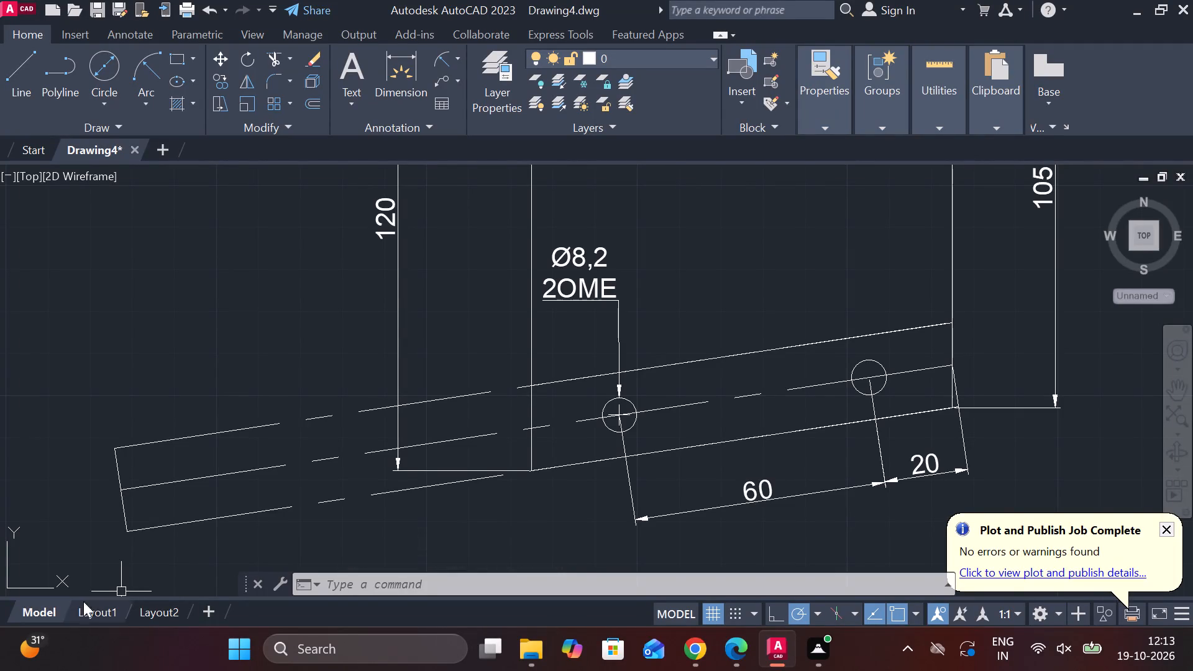
# Copy the strip's outer left end line along the sloping direction, placing copies at distances of 8 and 15.
pyautogui.click(124, 523)
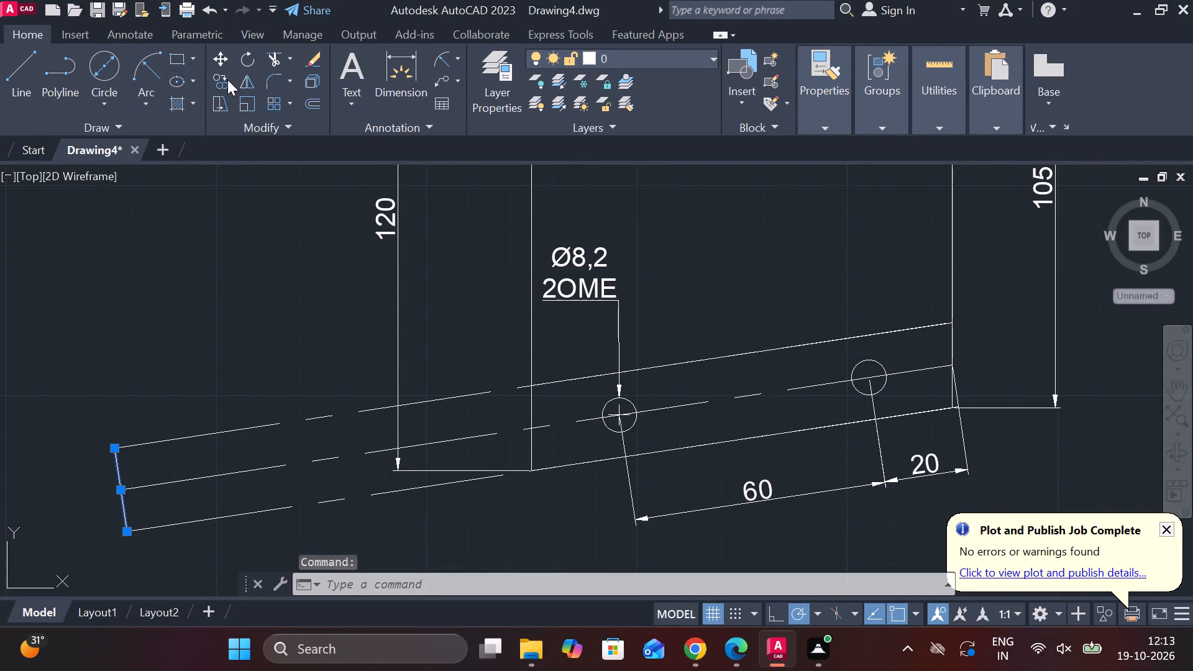
pyautogui.click(228, 78)
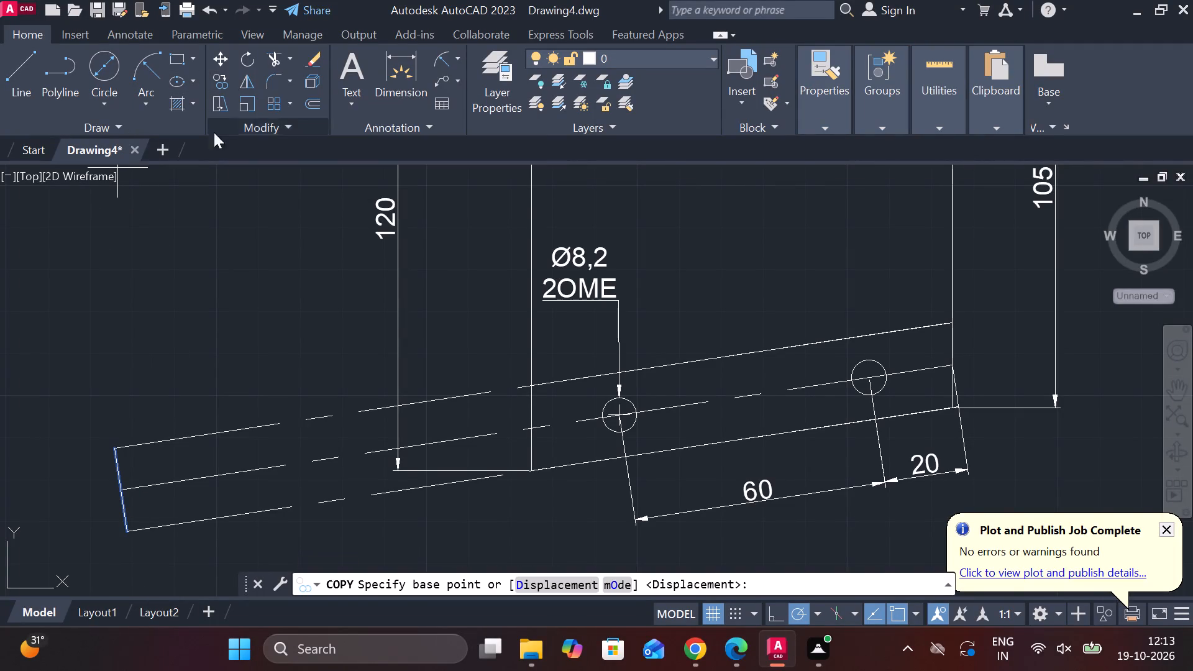
pyautogui.click(122, 508)
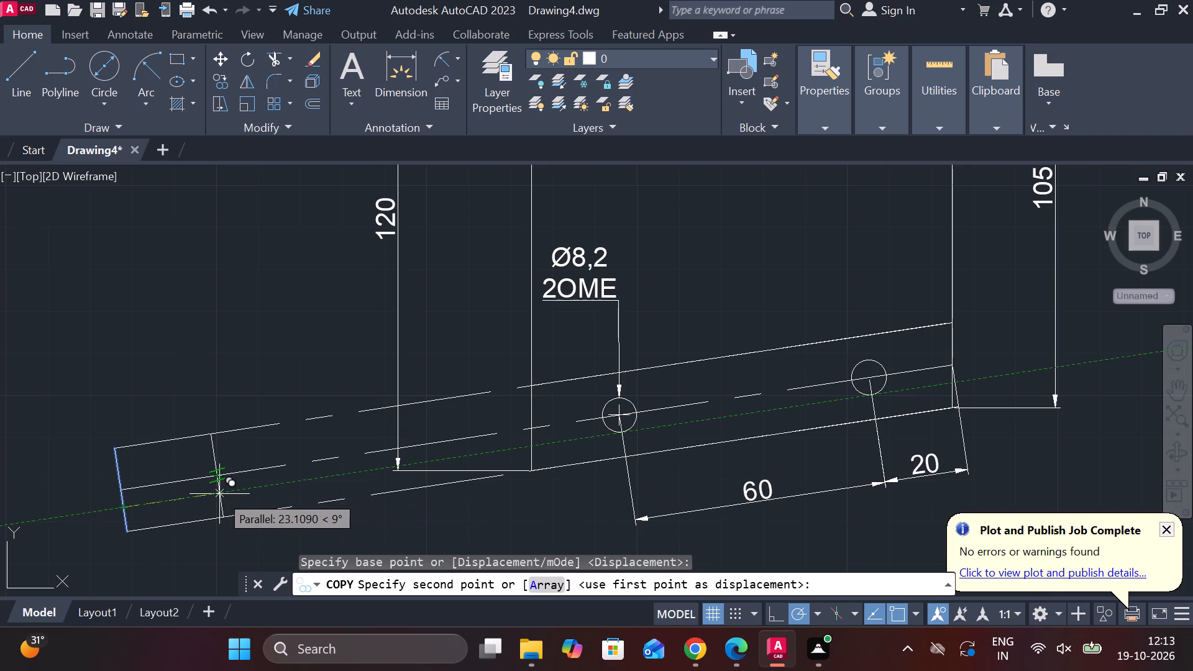
pyautogui.press('8')
pyautogui.press('Return')
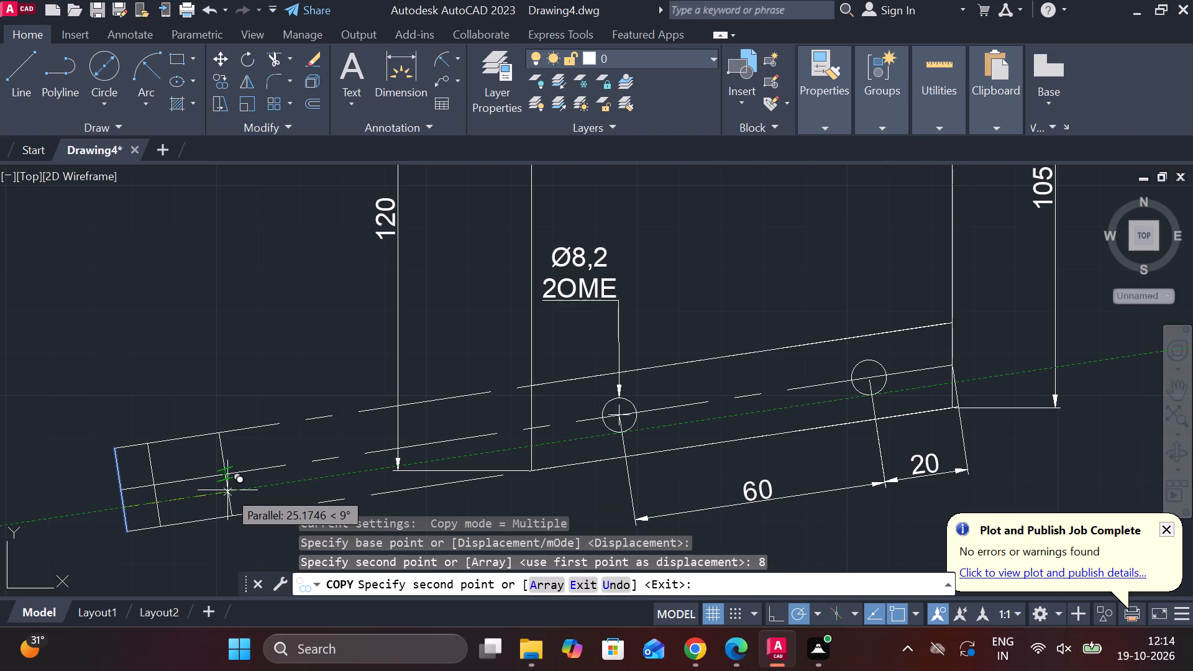
pyautogui.write('15')
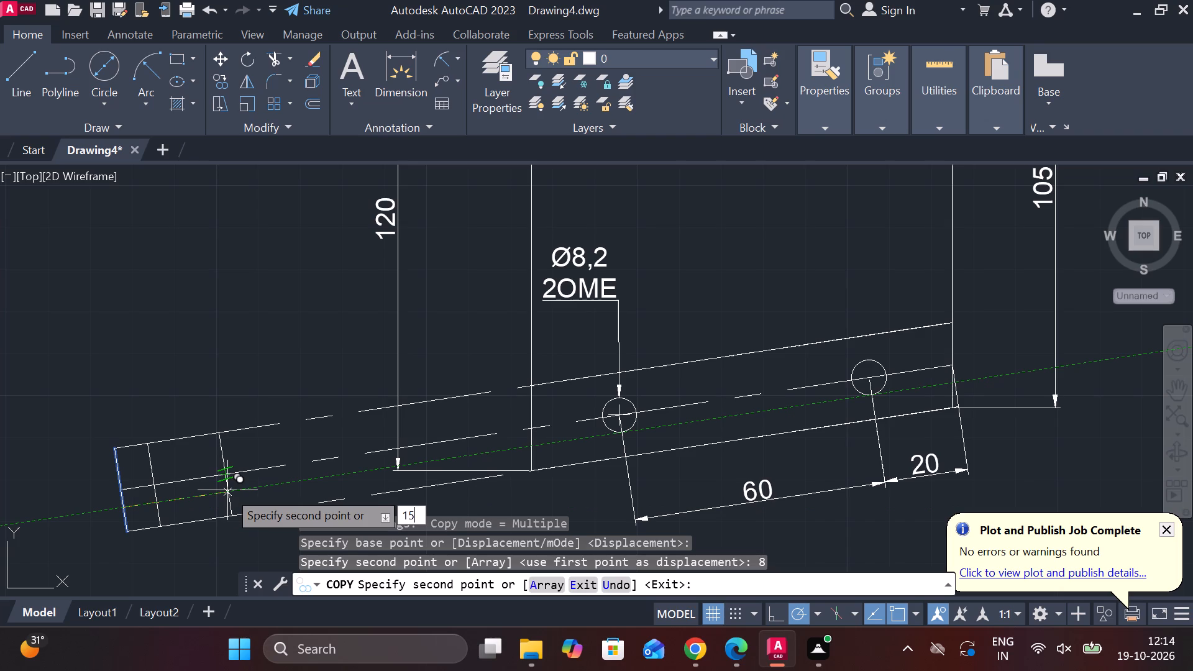
pyautogui.press('Return')
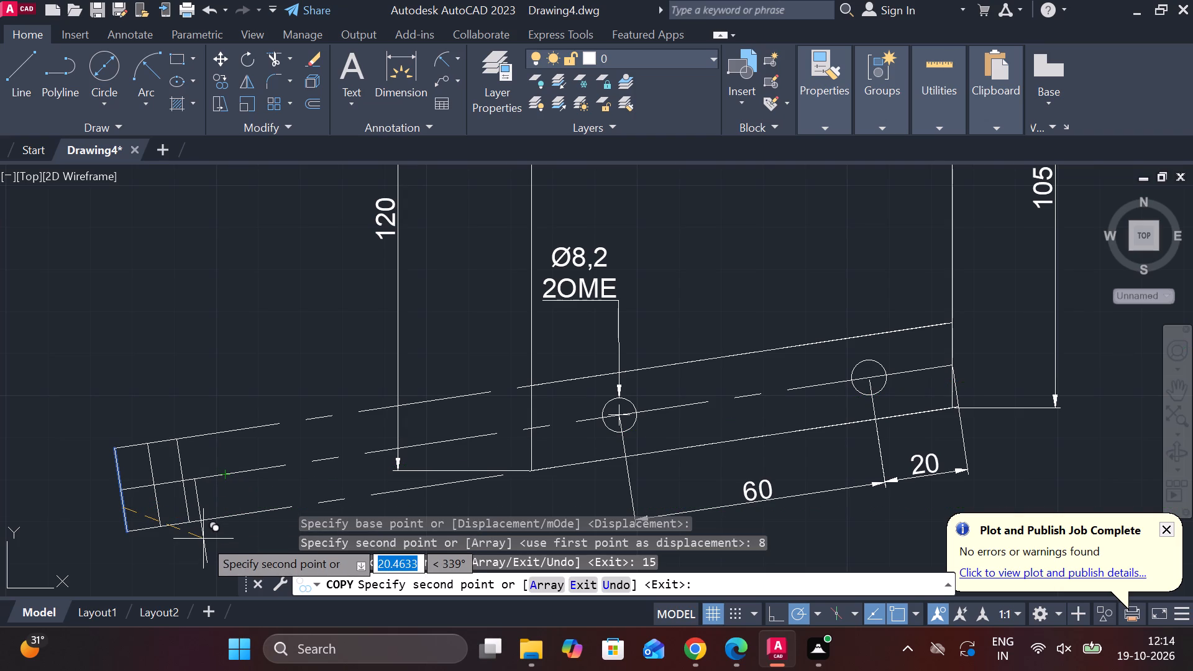
pyautogui.press('Escape')
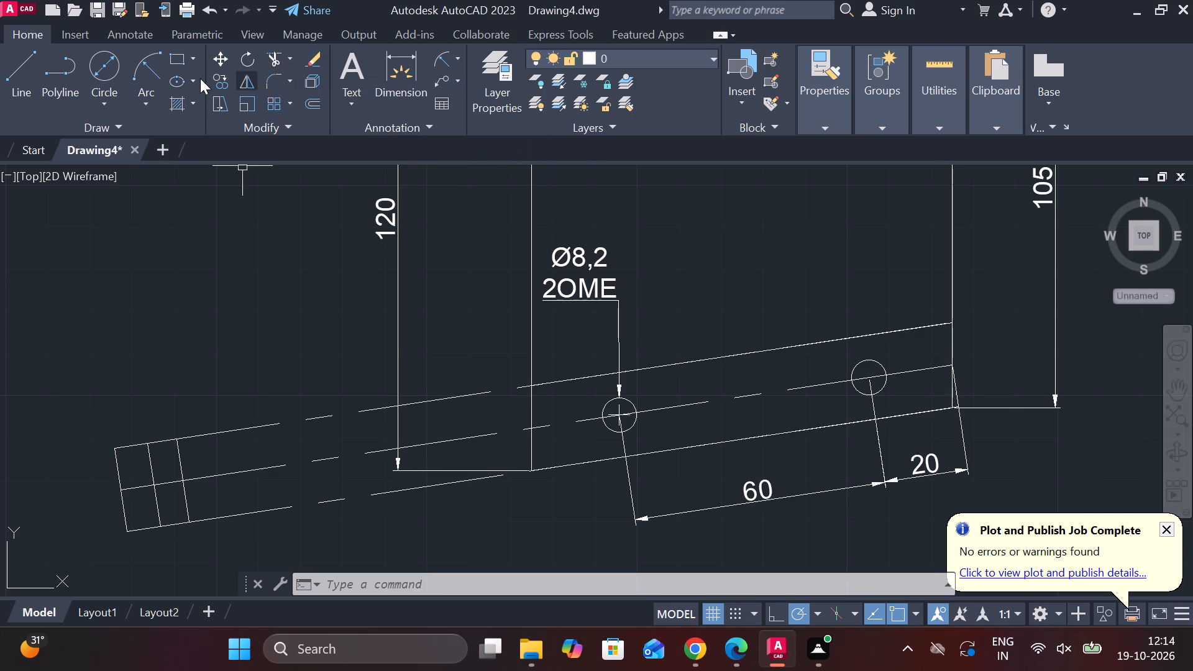
# Trim the three sloping strip lines between the end line's 15 copy and the part, leaving a separate small rectangle.
pyautogui.click(272, 55)
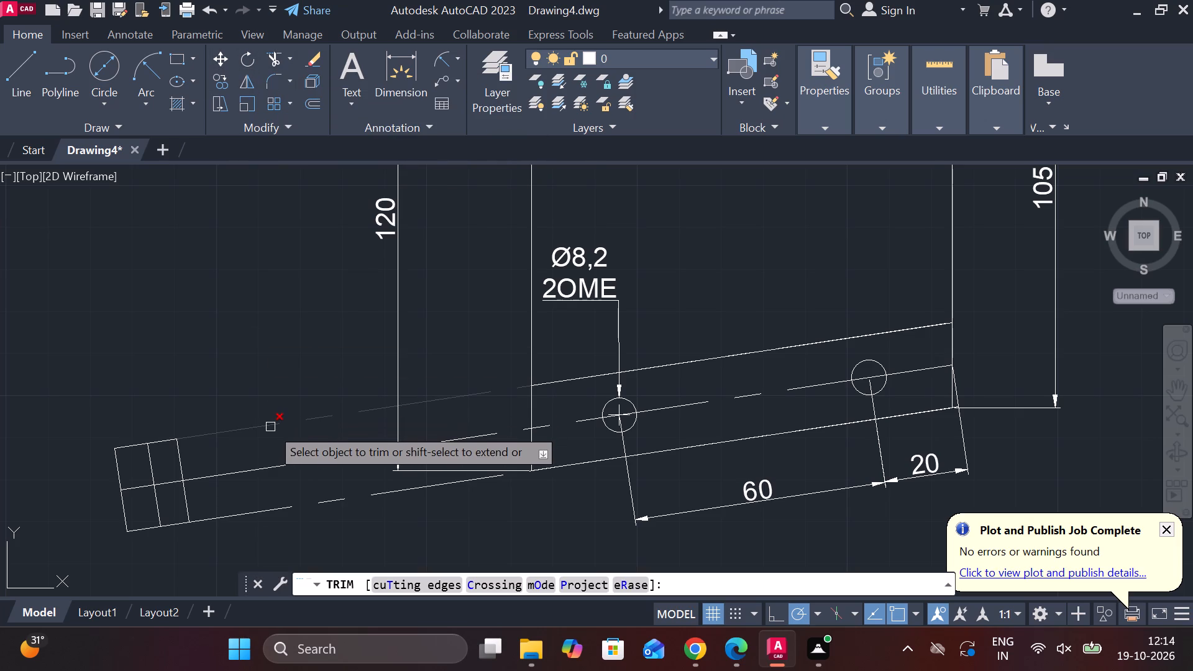
pyautogui.click(270, 427)
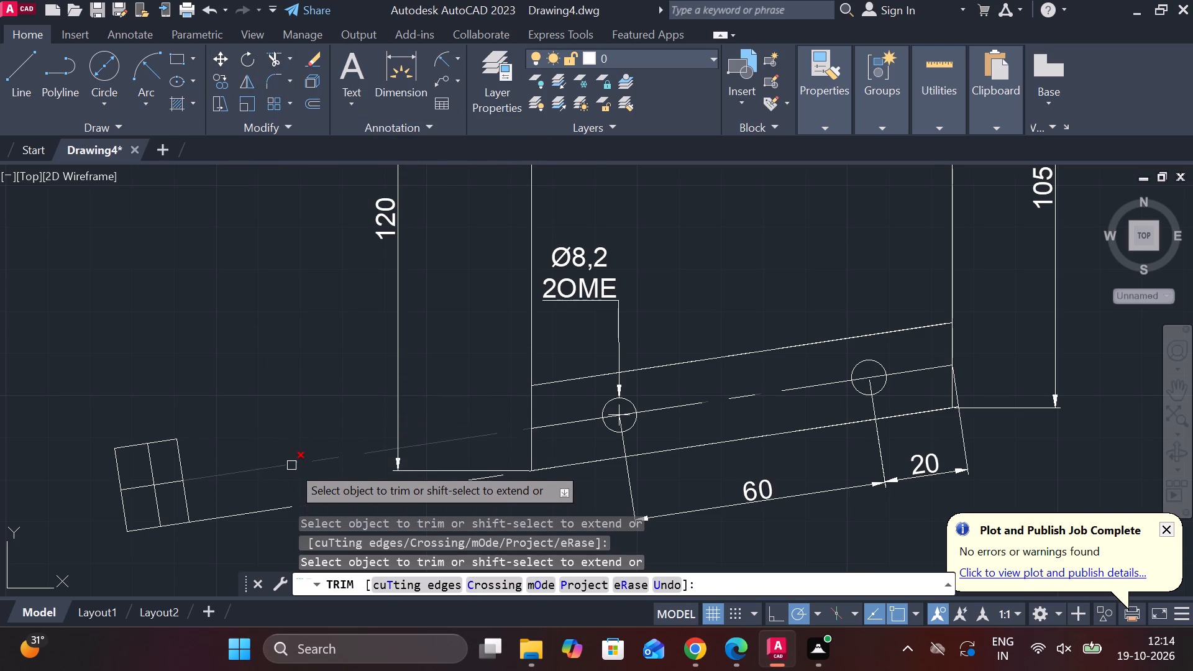
pyautogui.click(293, 463)
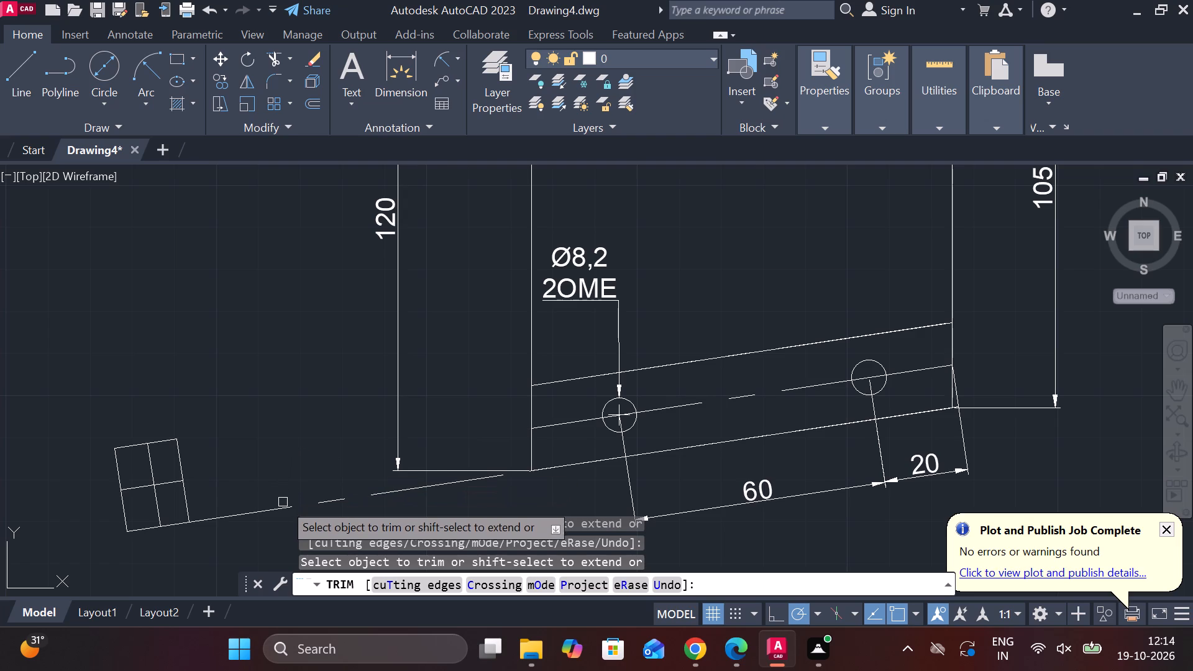
pyautogui.click(283, 509)
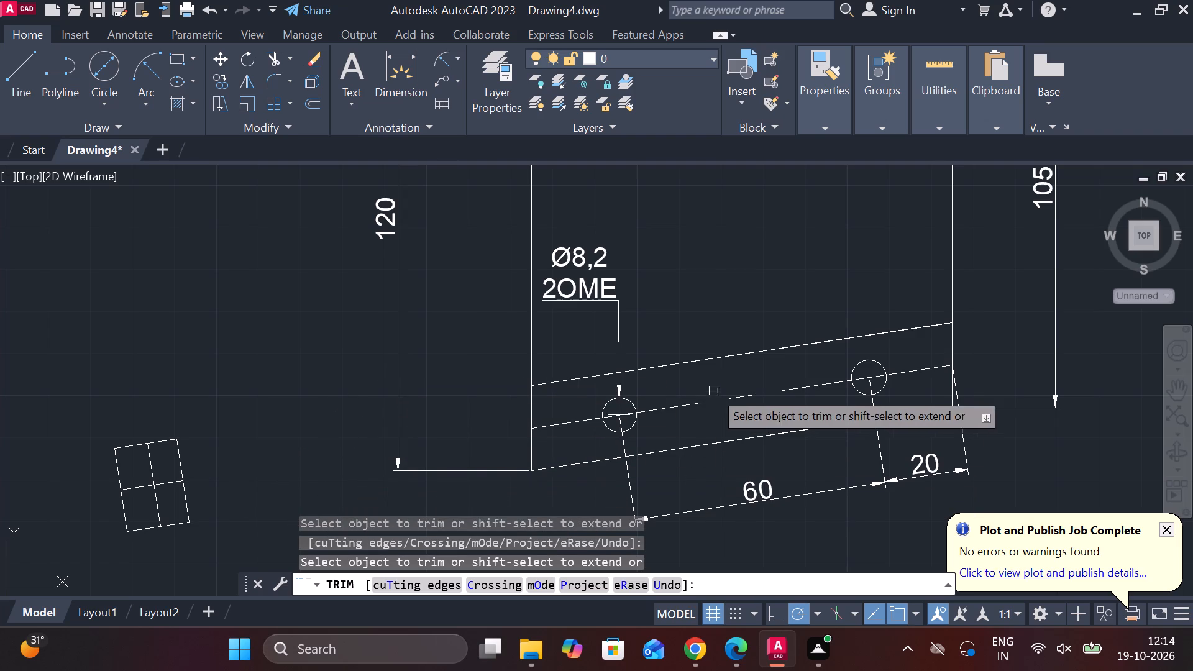
pyautogui.scroll(2, 716, 377)
pyautogui.scroll(-2, 716, 377)
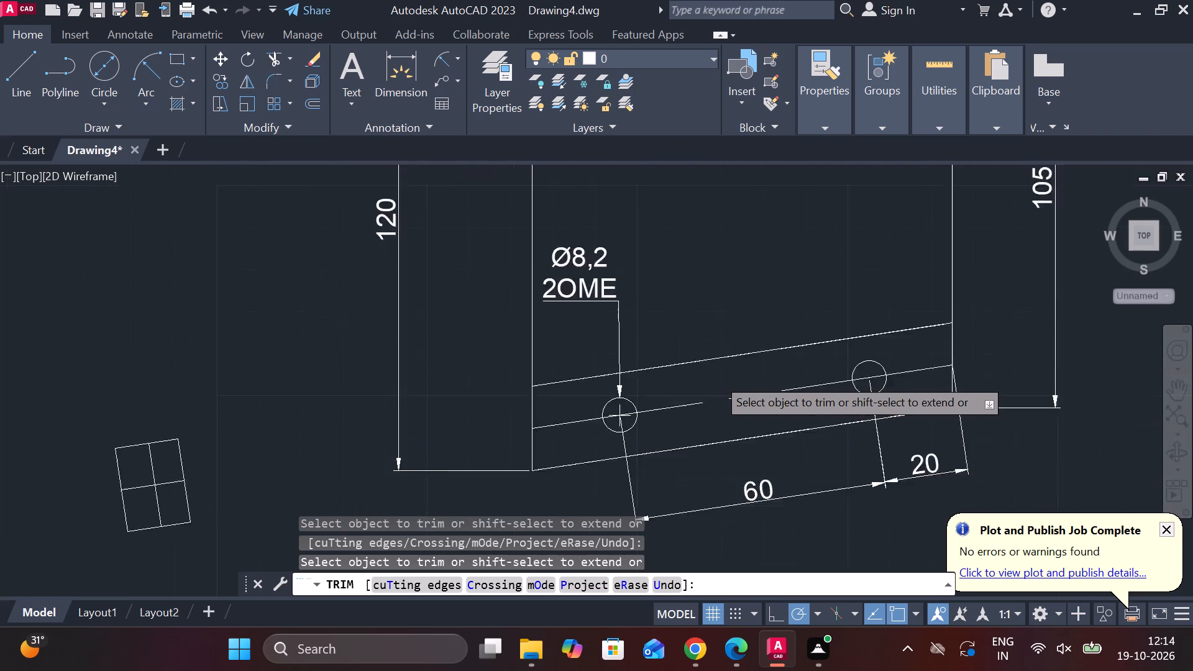
pyautogui.scroll(-1, 716, 377)
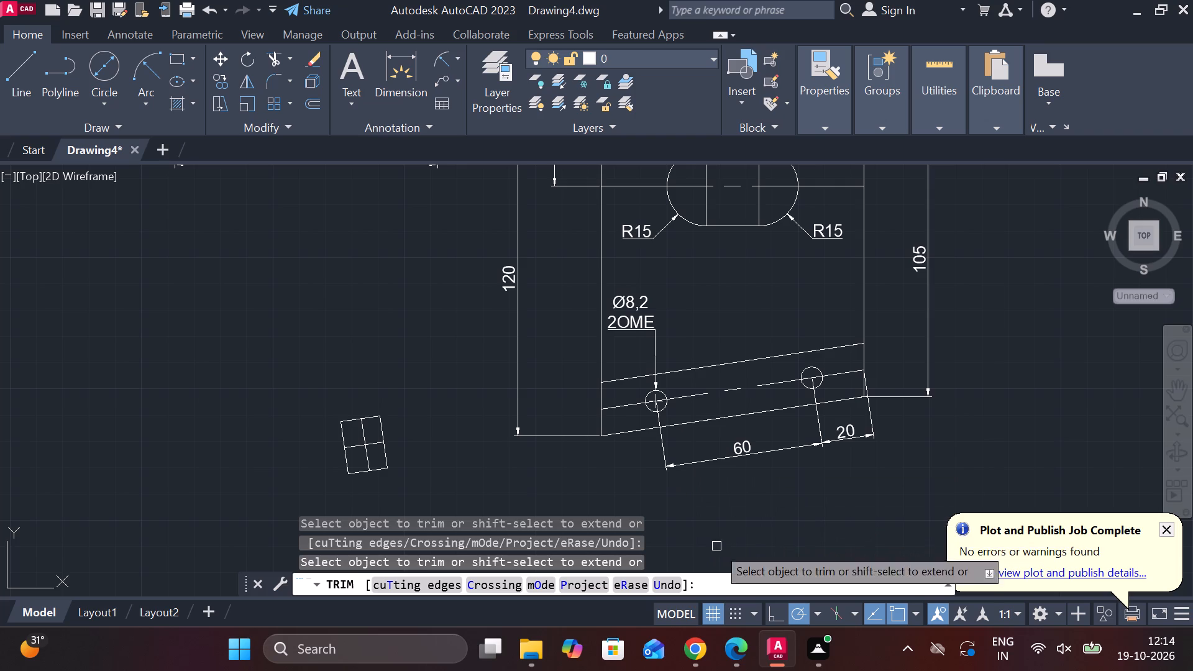
pyautogui.press('Escape')
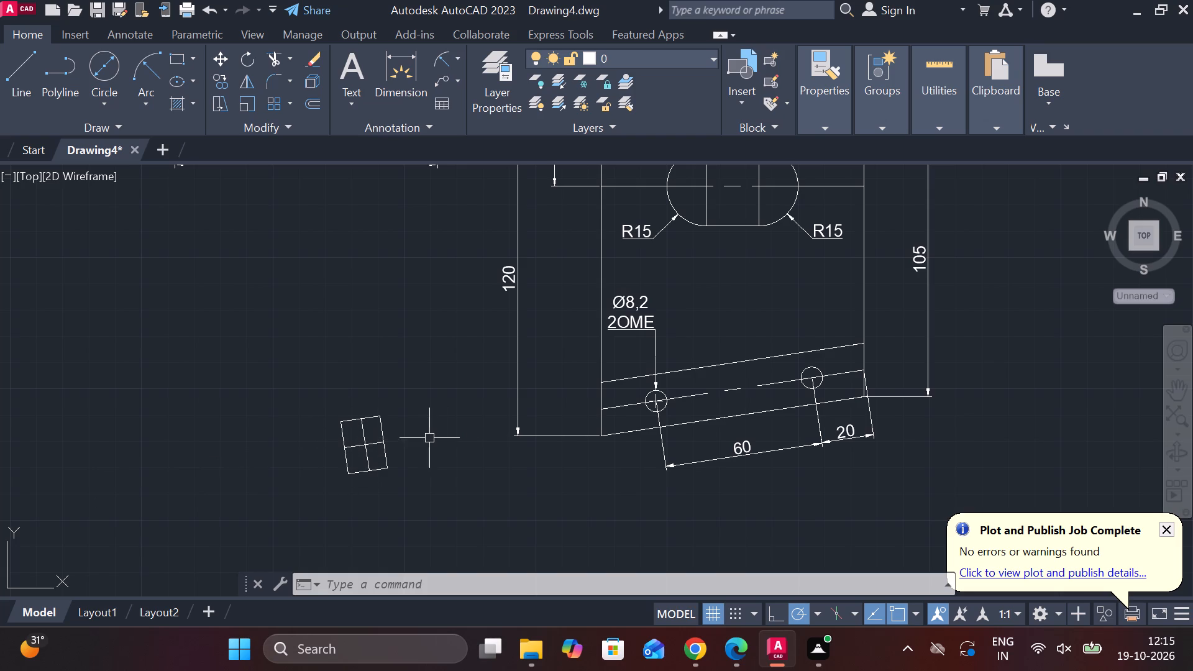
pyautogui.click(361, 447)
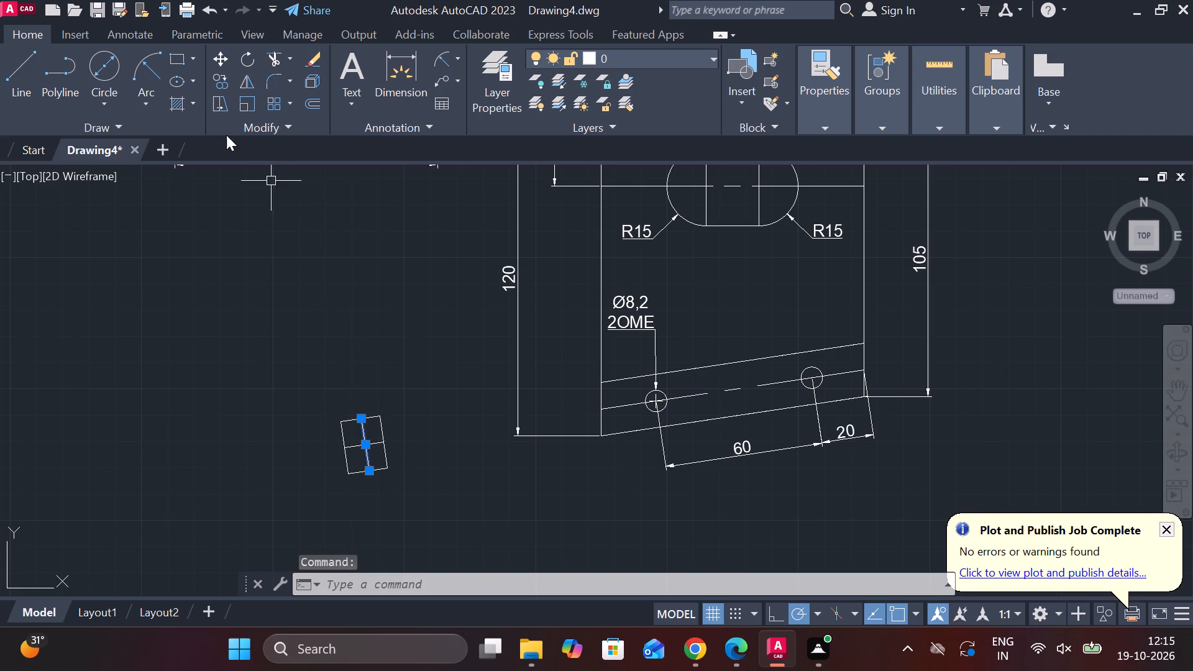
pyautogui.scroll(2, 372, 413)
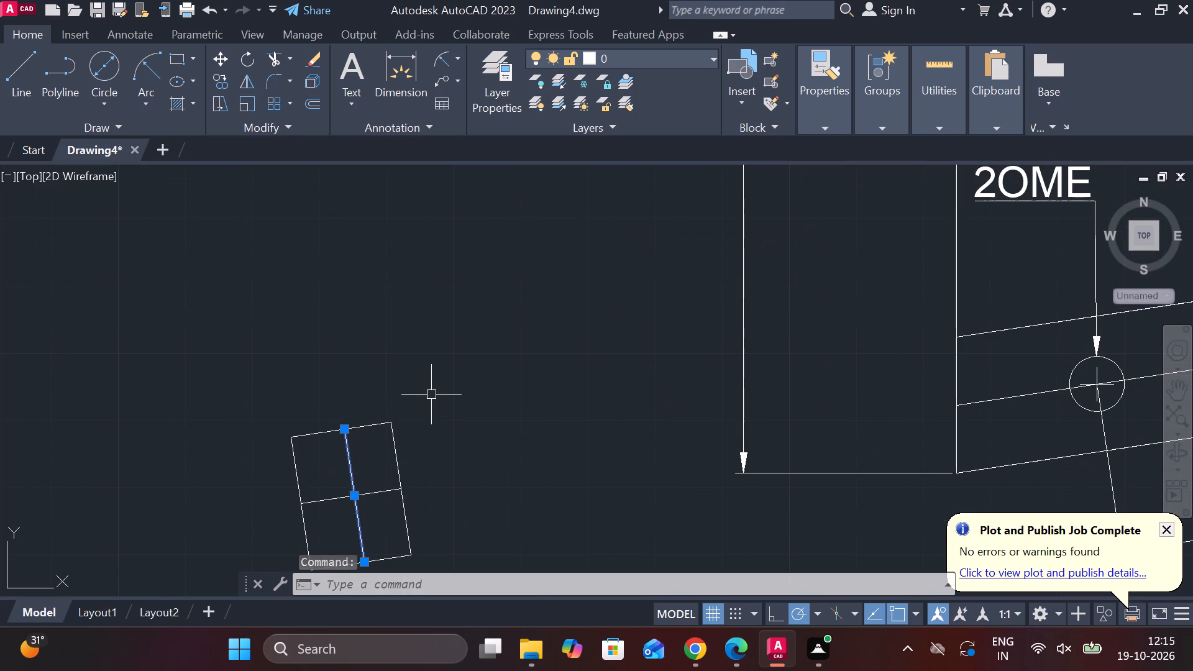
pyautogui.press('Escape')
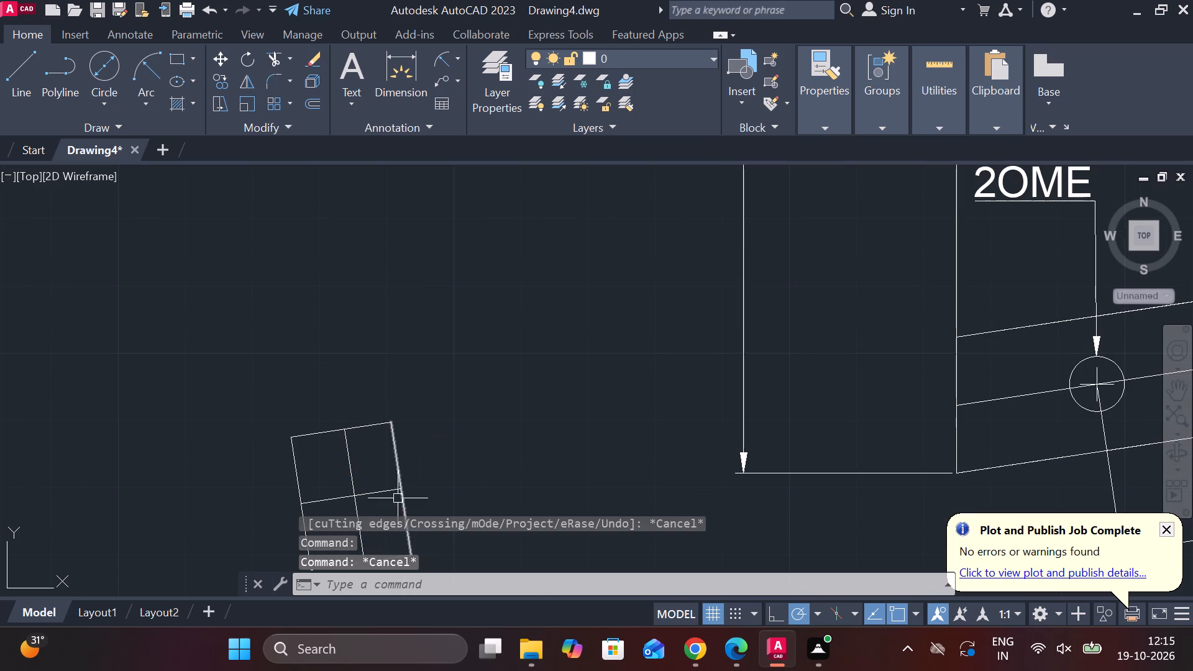
# Copy the small rectangle's sloping centre line 4.1 to both sides, below and above.
pyautogui.click(383, 490)
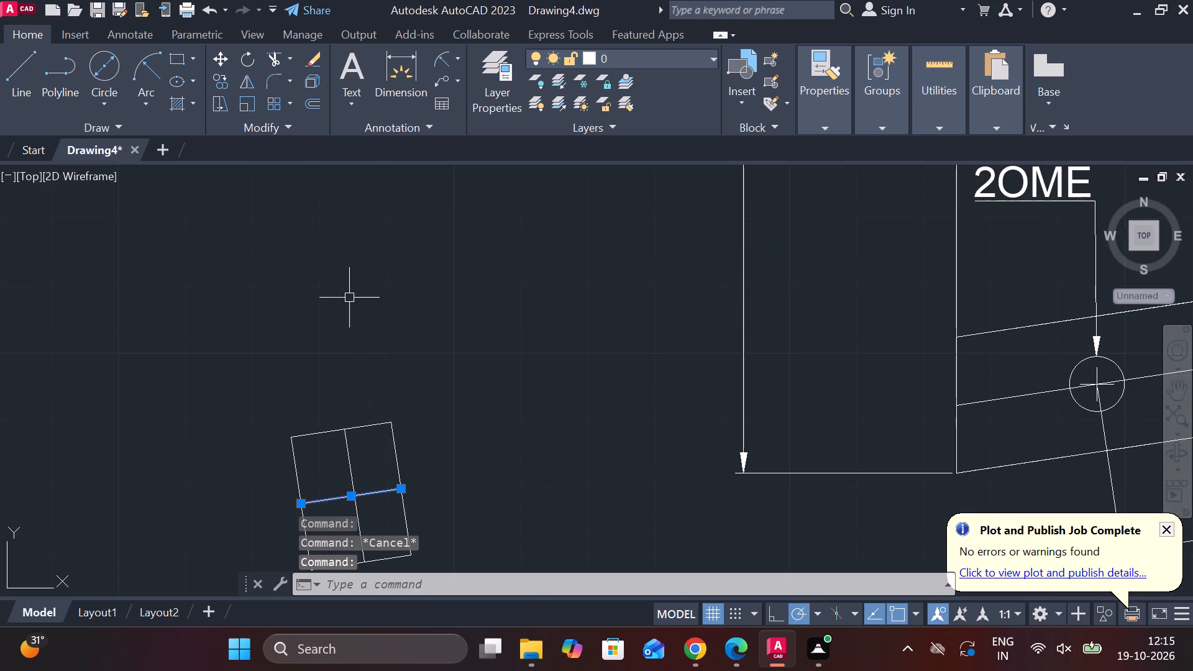
pyautogui.click(211, 76)
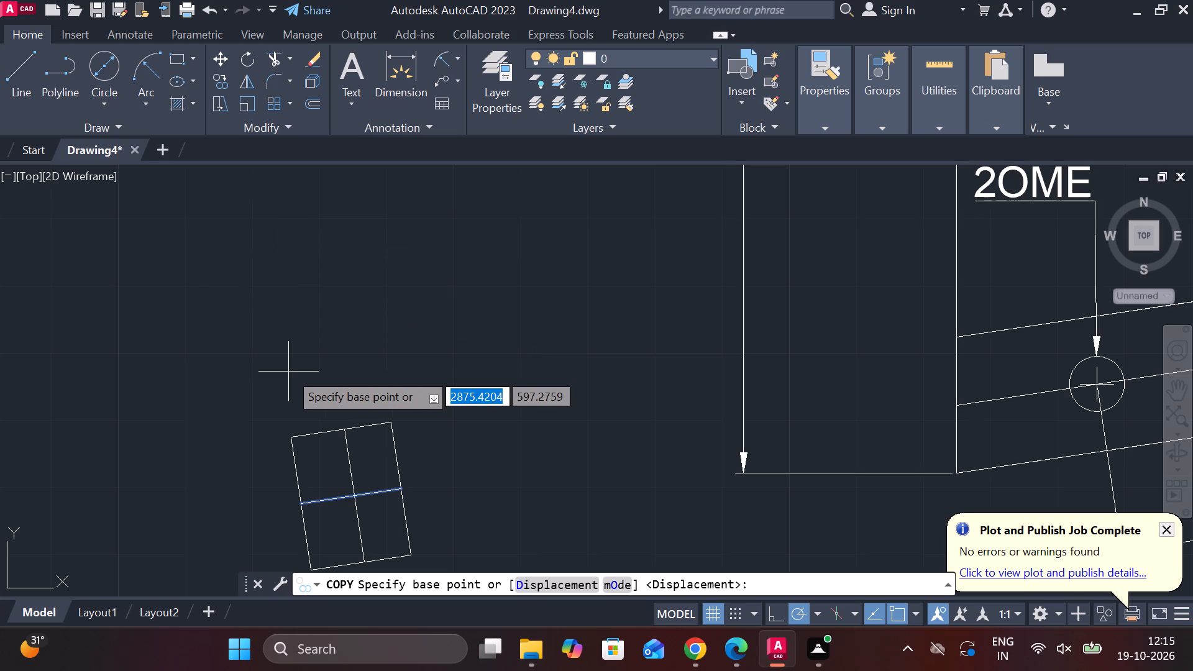
pyautogui.click(350, 498)
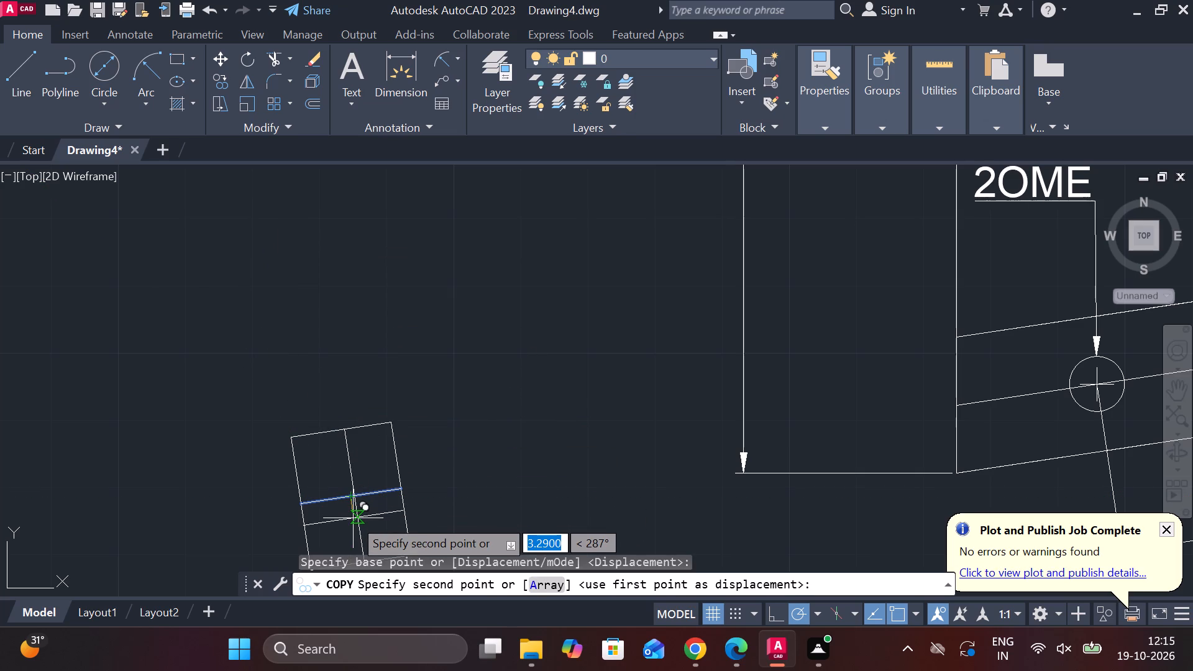
pyautogui.write('4.1')
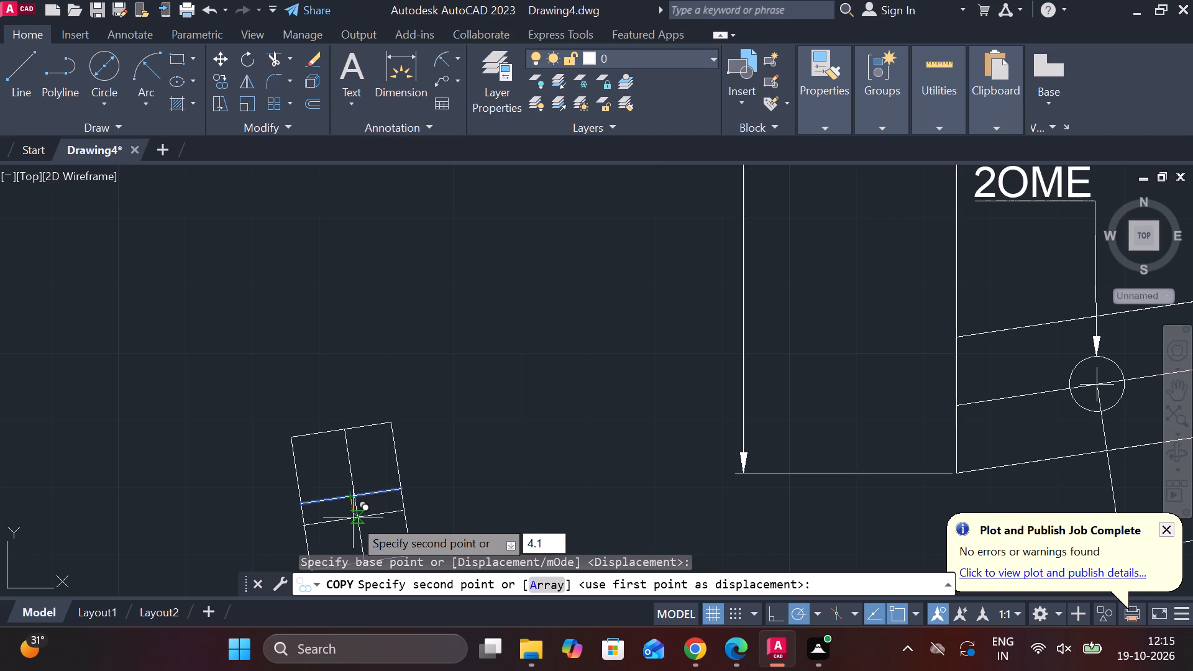
pyautogui.press('Return')
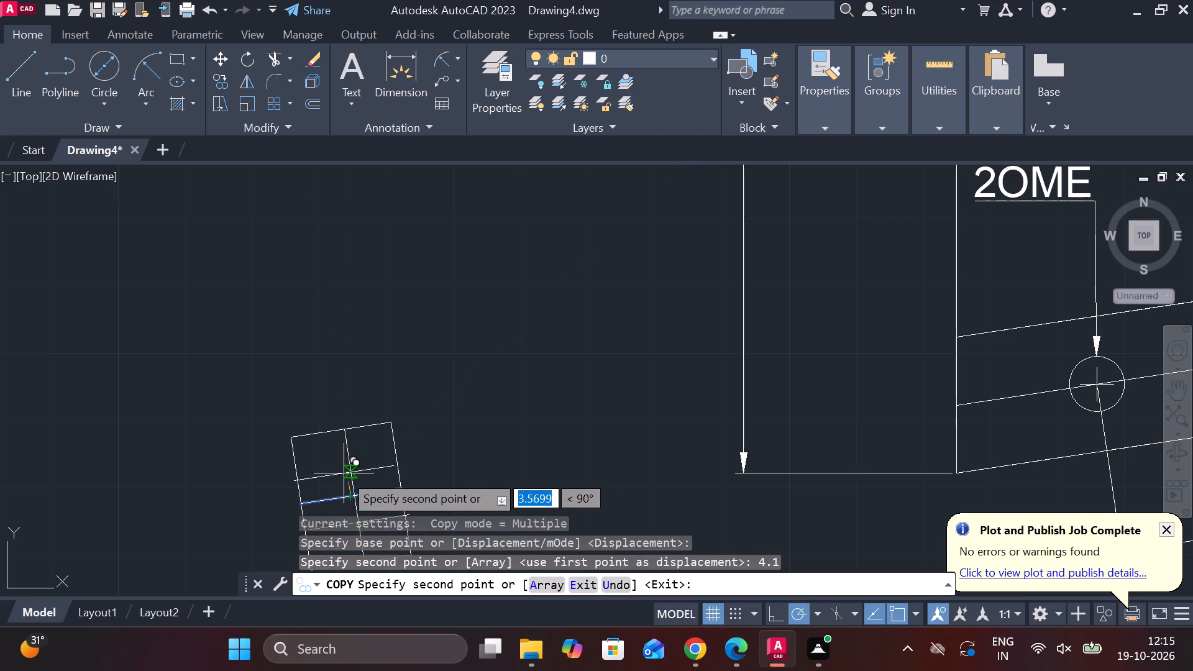
pyautogui.press('4')
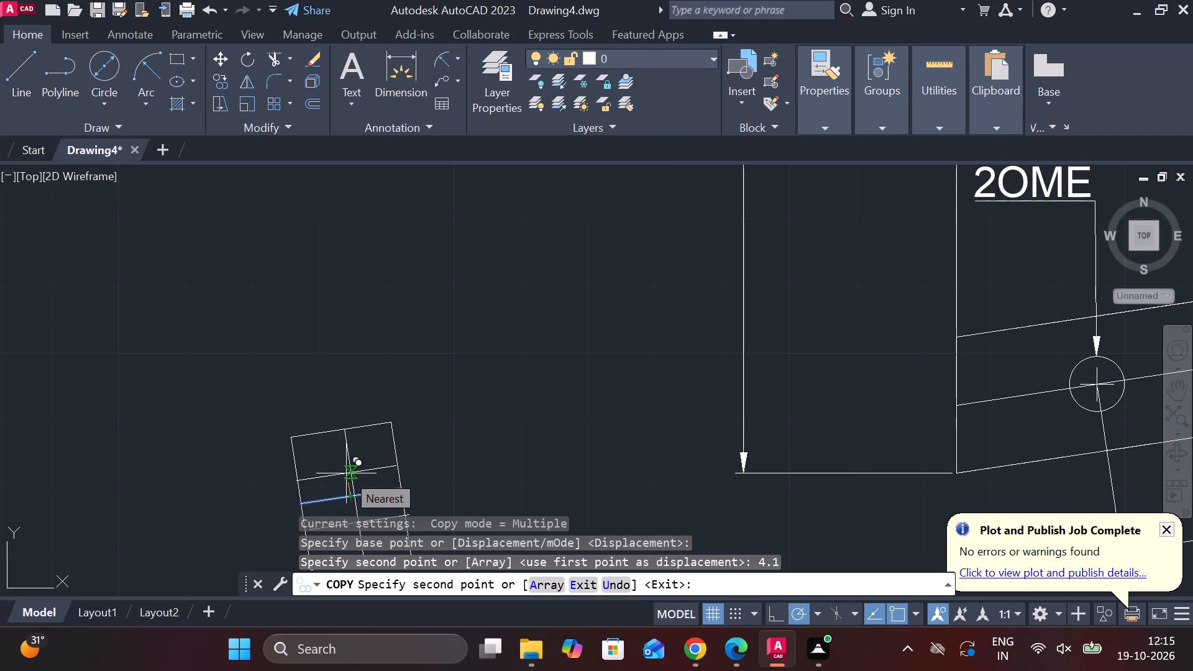
pyautogui.write('.1')
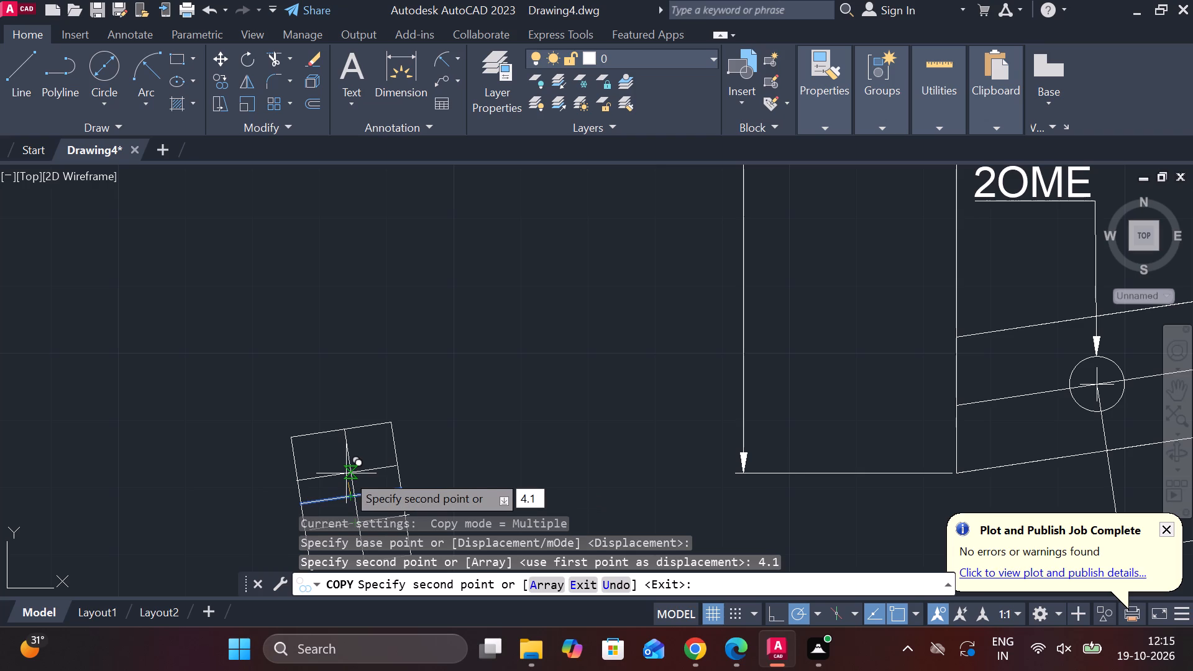
pyautogui.press('Return')
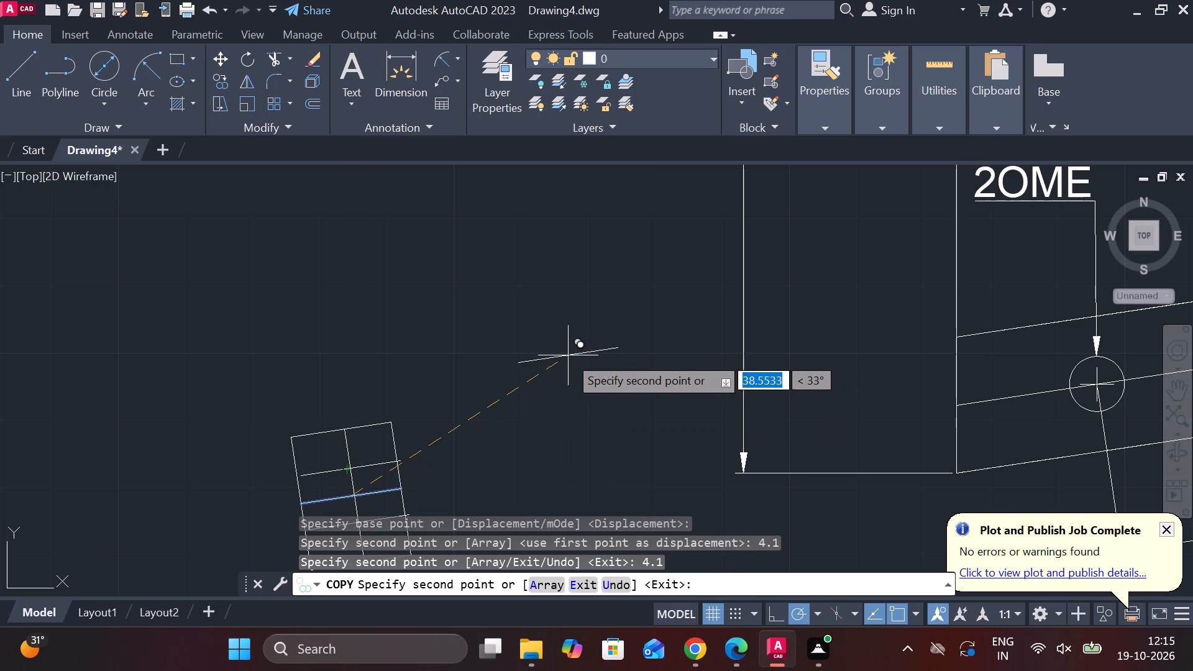
pyautogui.press('Escape')
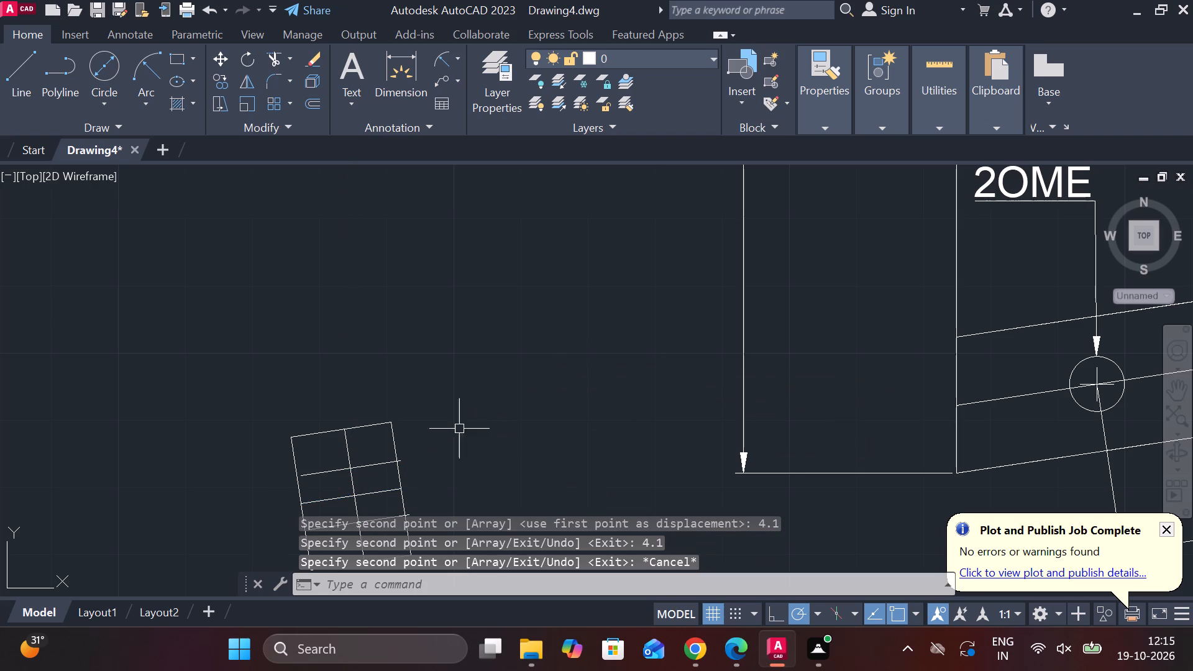
# Extend the left ends of the two copied hole-edge lines to the small rectangle's left edge.
pyautogui.scroll(-2, 368, 467)
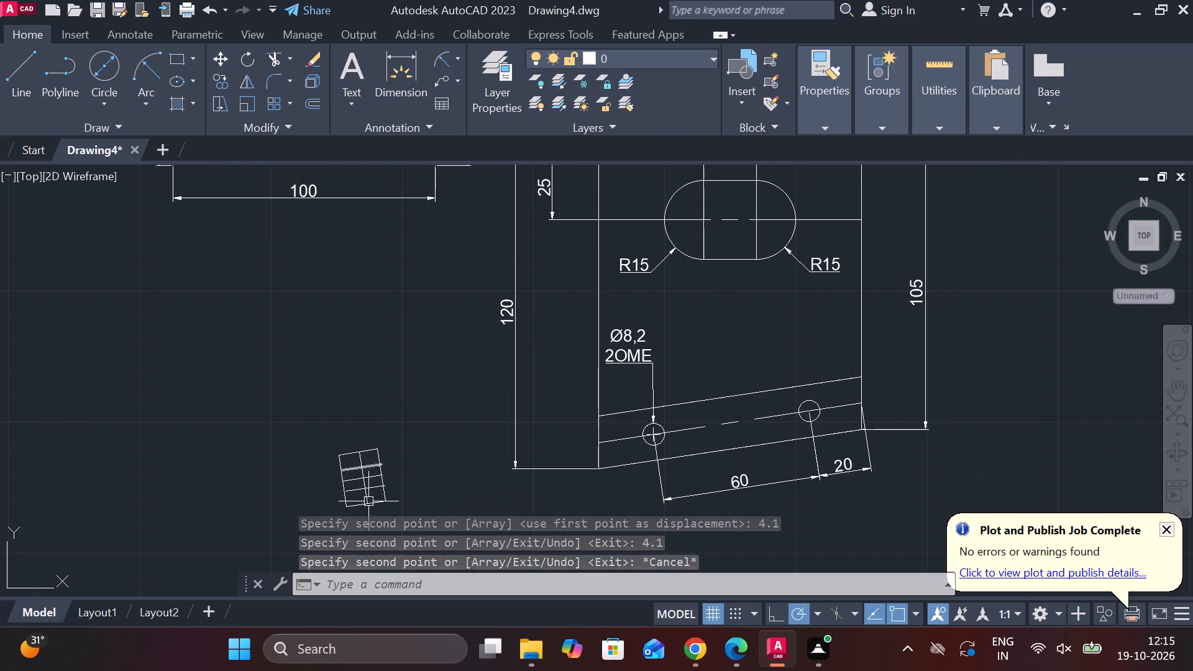
pyautogui.scroll(1, 368, 500)
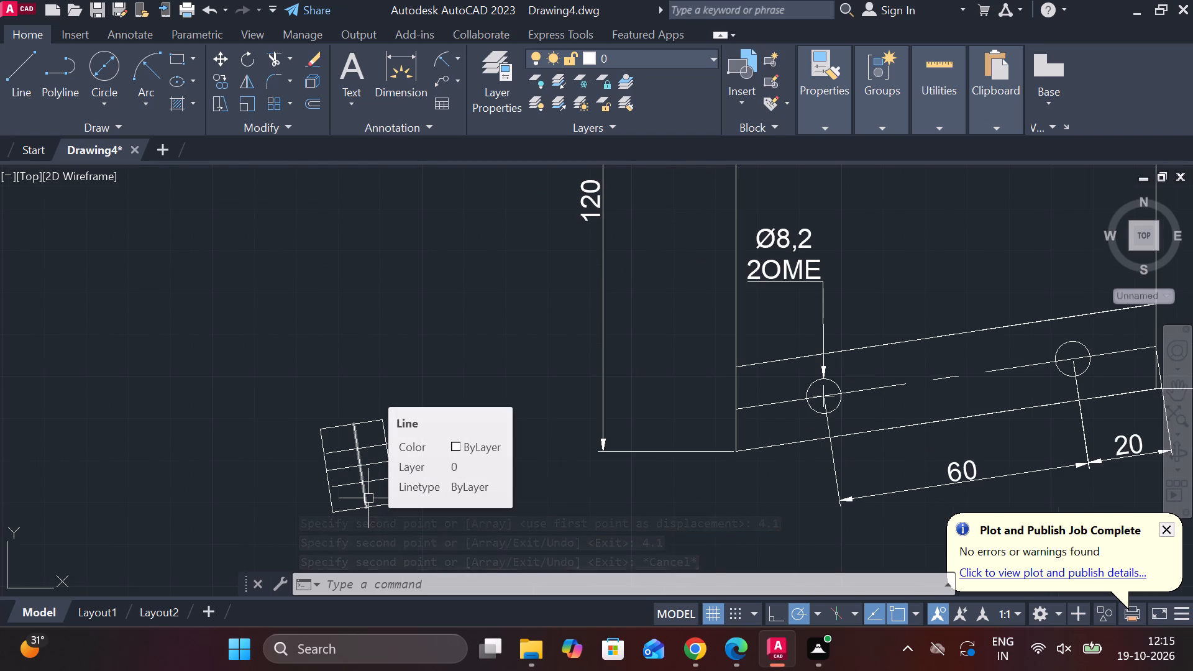
pyautogui.scroll(1, 368, 498)
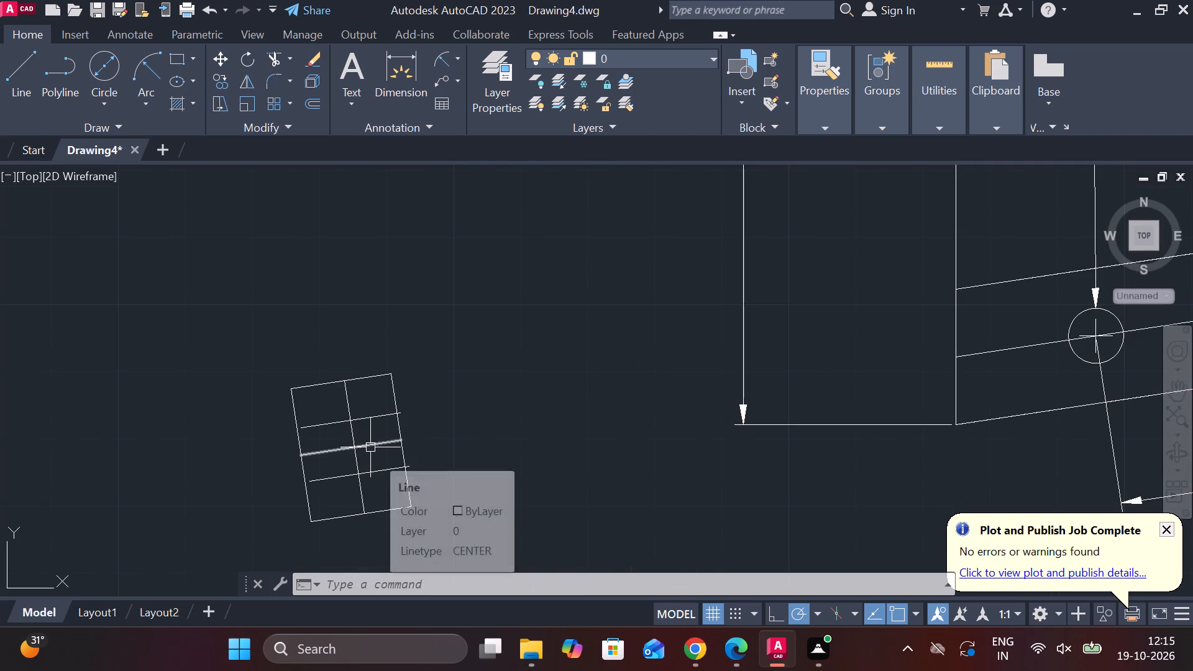
pyautogui.write('EX')
pyautogui.press('Return')
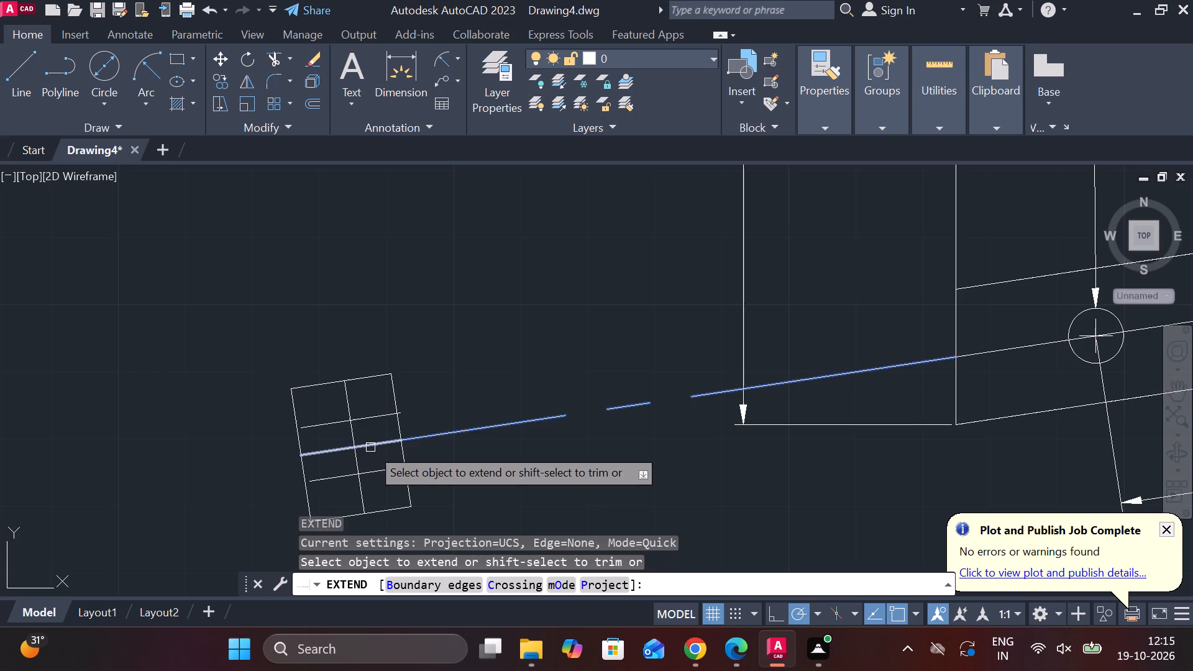
pyautogui.click(330, 421)
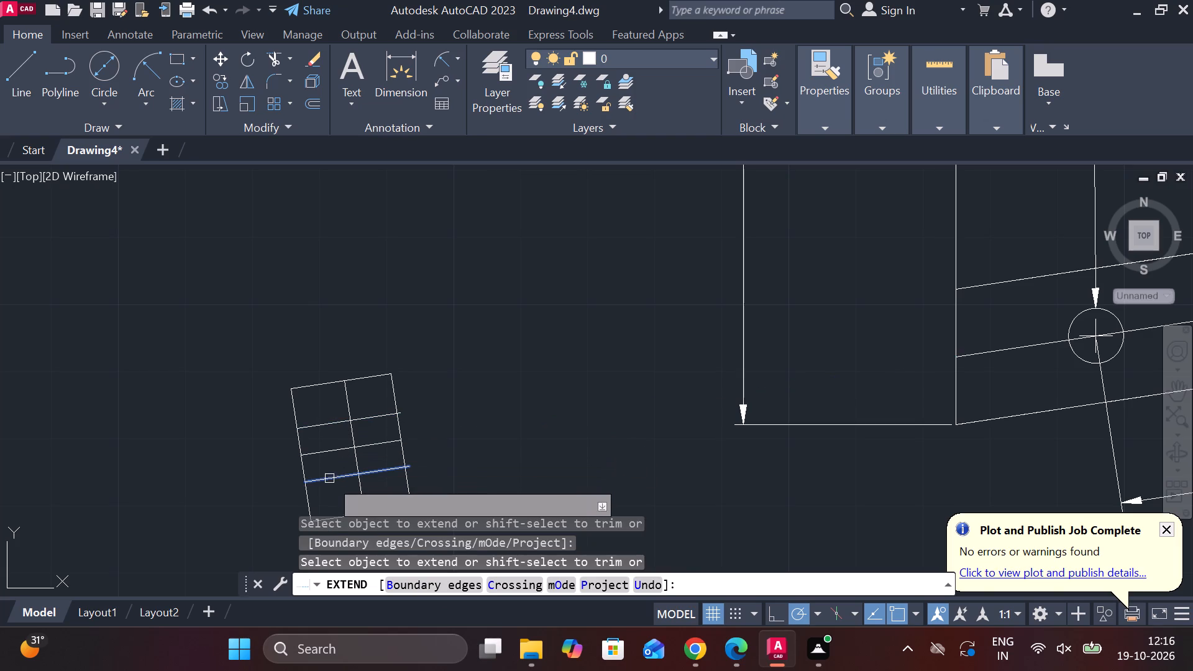
pyautogui.click(329, 480)
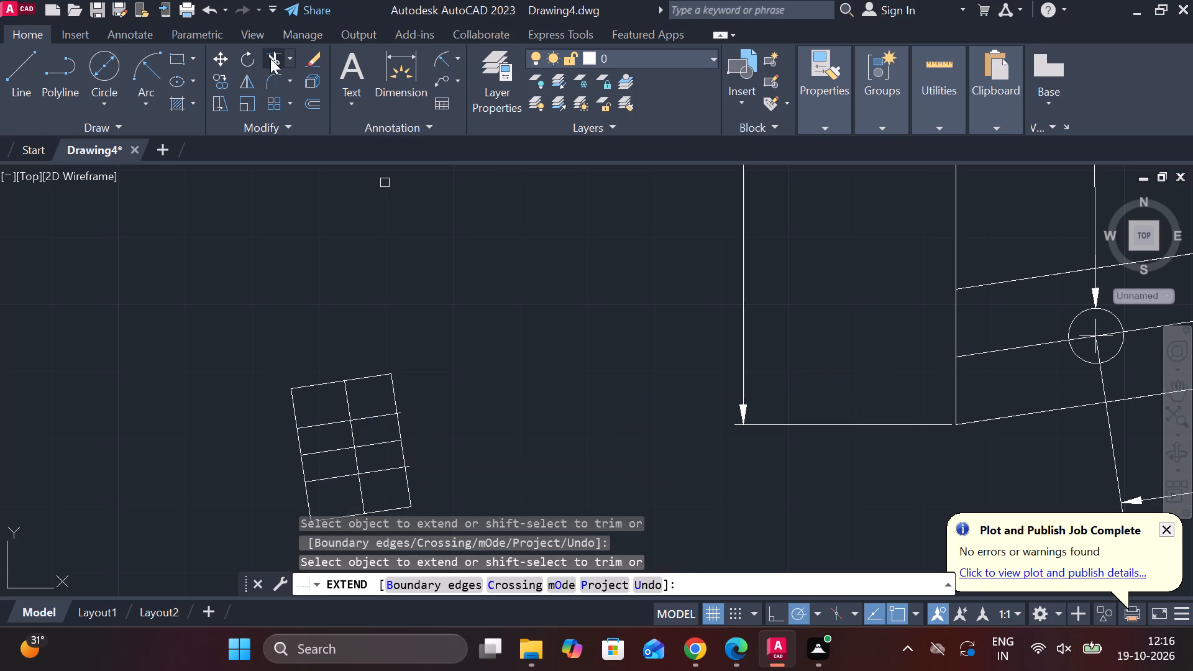
# Trim the two hole-edge lines back to the small rectangle's middle dividing line, removing the stubs beyond its outer edge.
pyautogui.click(270, 58)
pyautogui.click(367, 422)
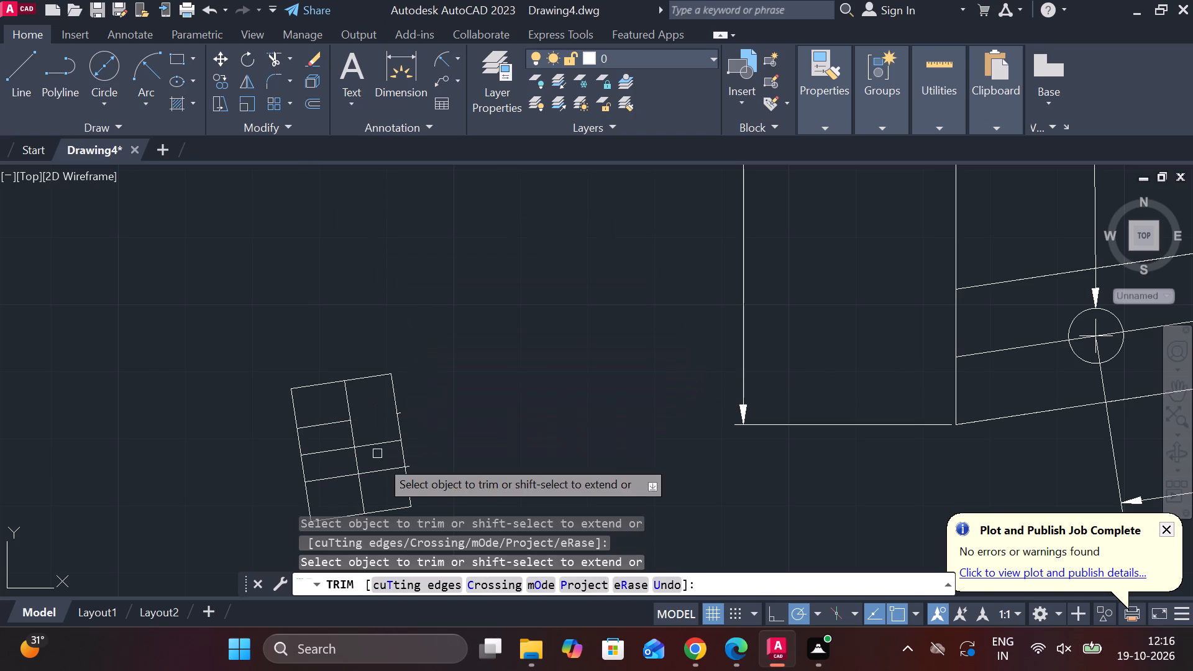
pyautogui.click(390, 472)
pyautogui.scroll(2, 445, 462)
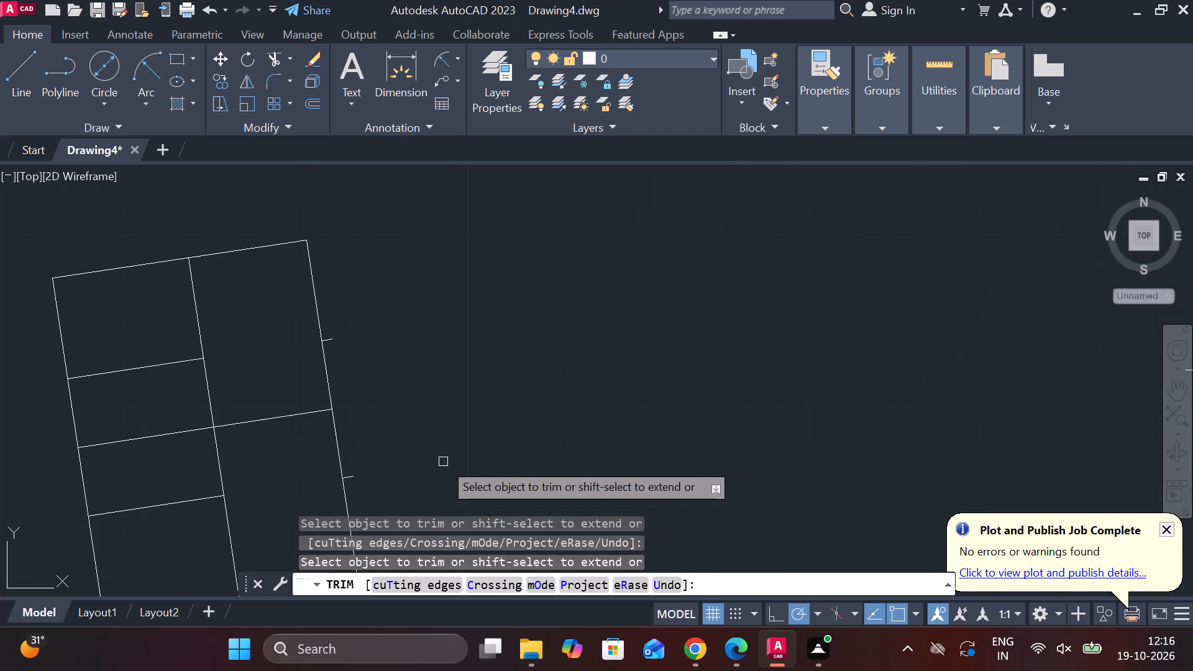
pyautogui.click(356, 479)
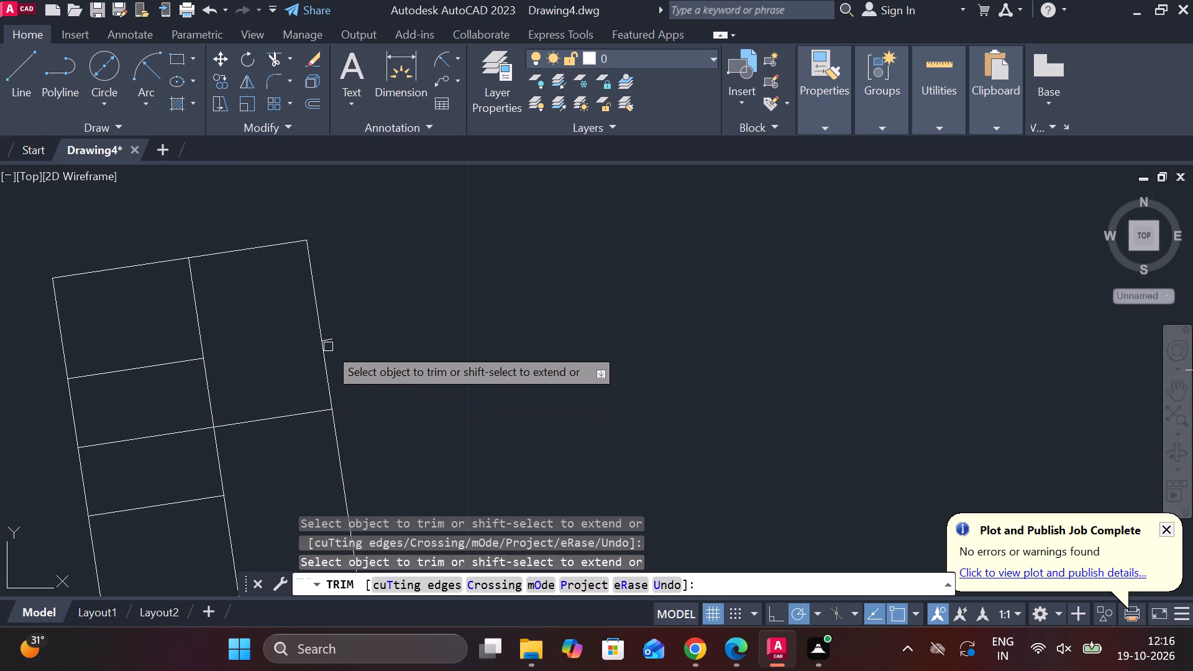
pyautogui.click(333, 340)
pyautogui.scroll(-1, 332, 340)
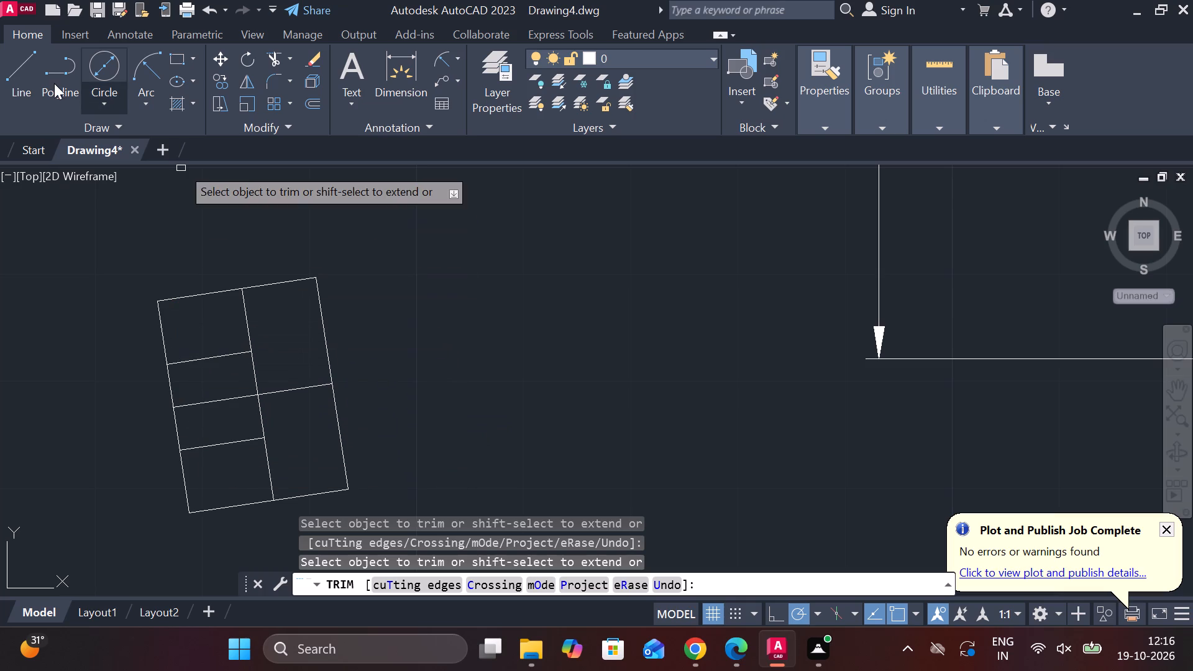
# Draw lines extending the small rectangle's two long sides upward from its top corners, about 10 and 16.8 long.
pyautogui.click(27, 73)
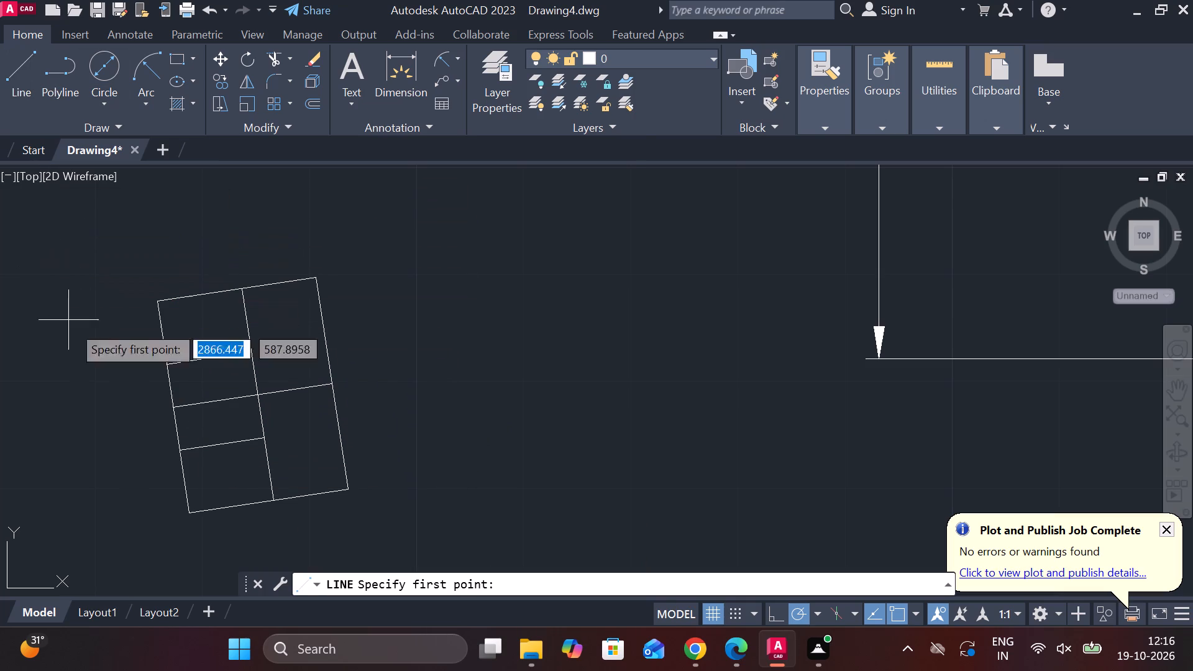
pyautogui.click(159, 302)
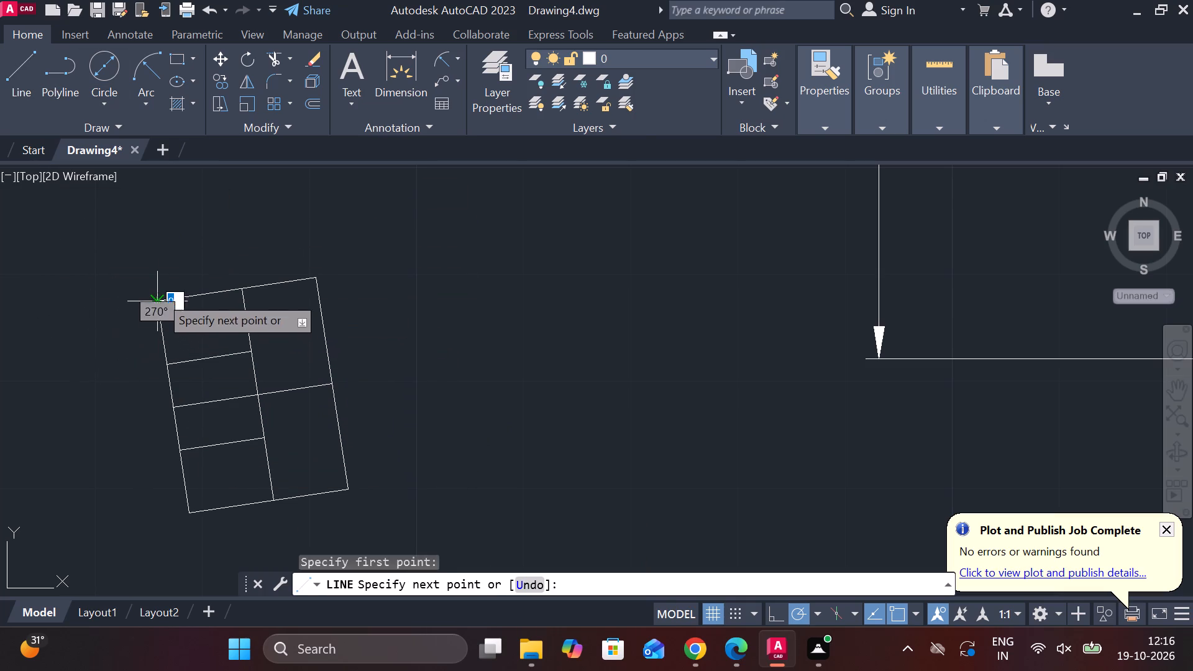
pyautogui.click(142, 195)
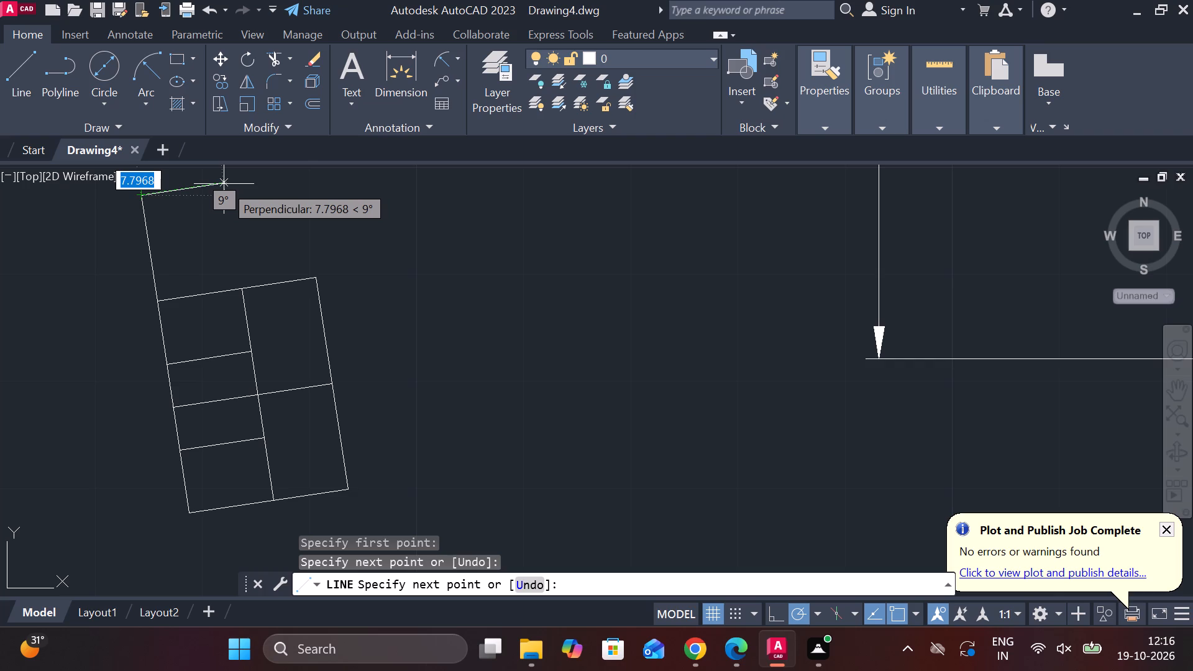
pyautogui.scroll(-2, 292, 179)
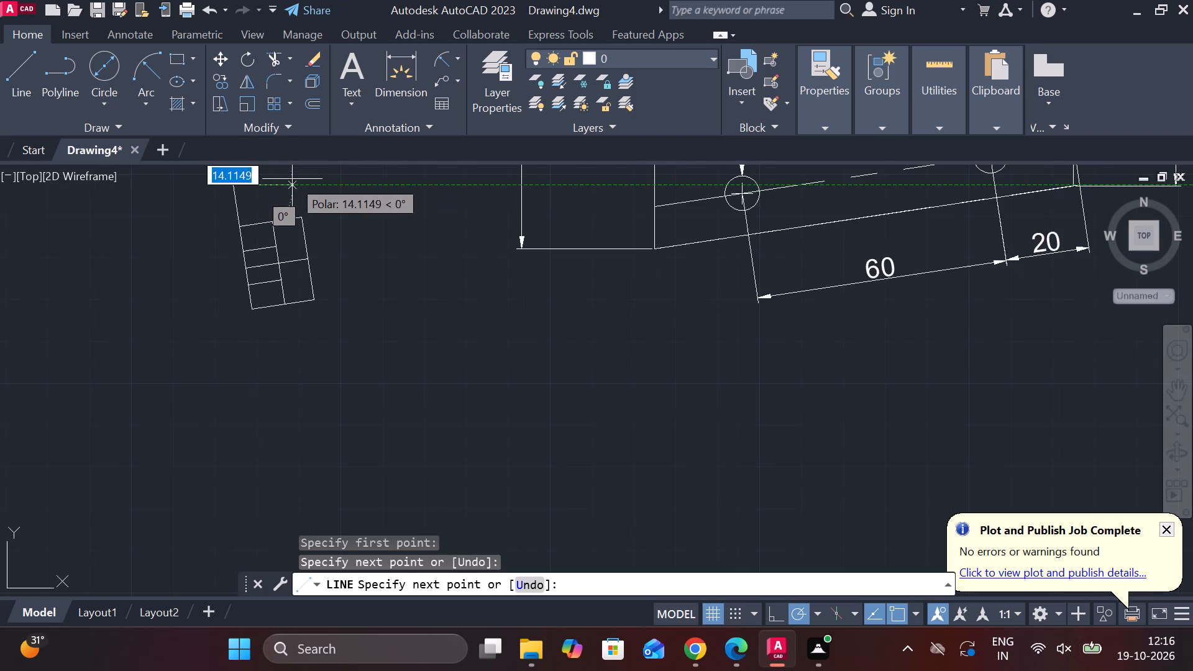
pyautogui.scroll(-2, 322, 374)
pyautogui.scroll(2, 321, 303)
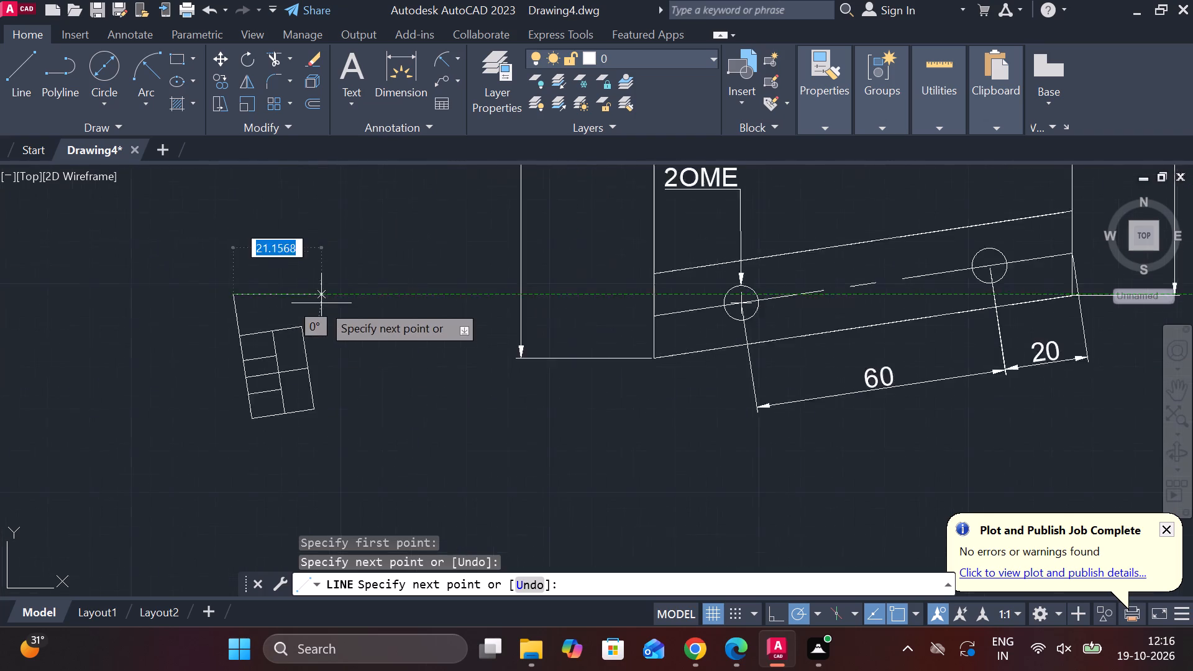
pyautogui.scroll(1, 321, 303)
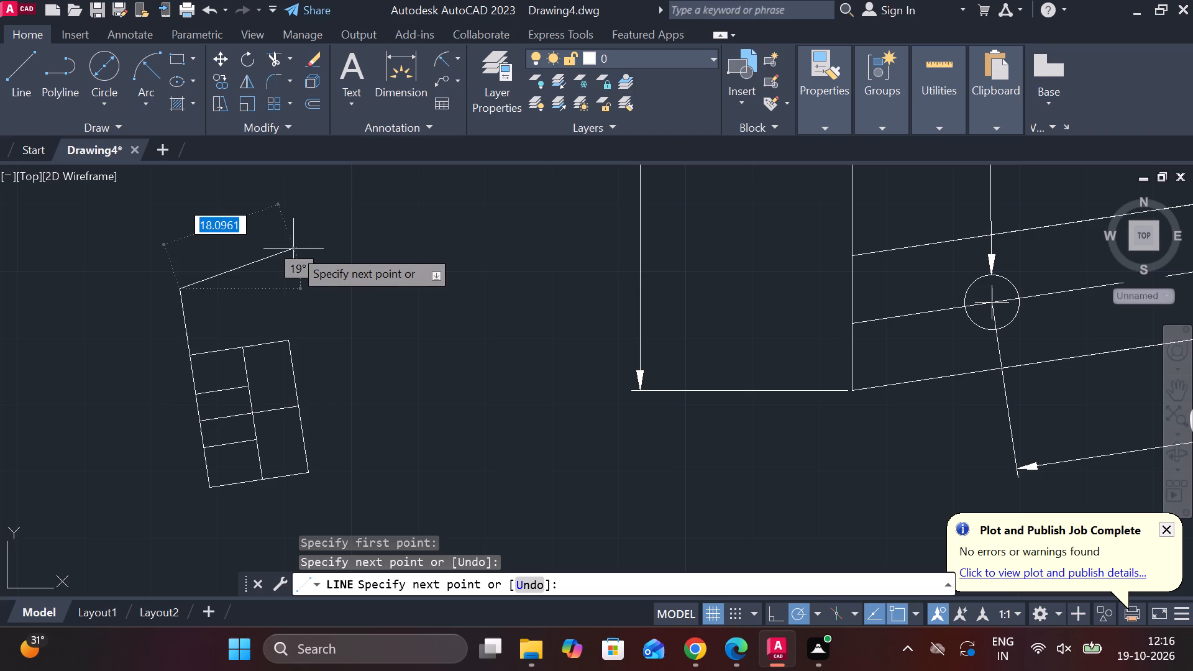
pyautogui.press('Escape')
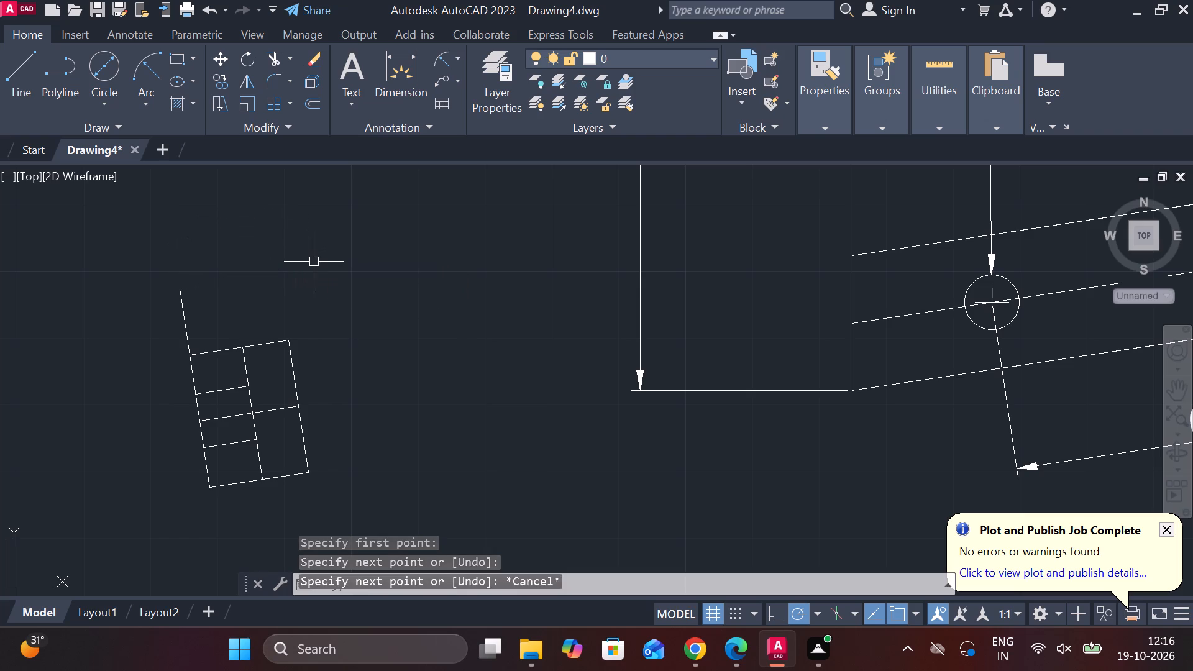
pyautogui.click(24, 70)
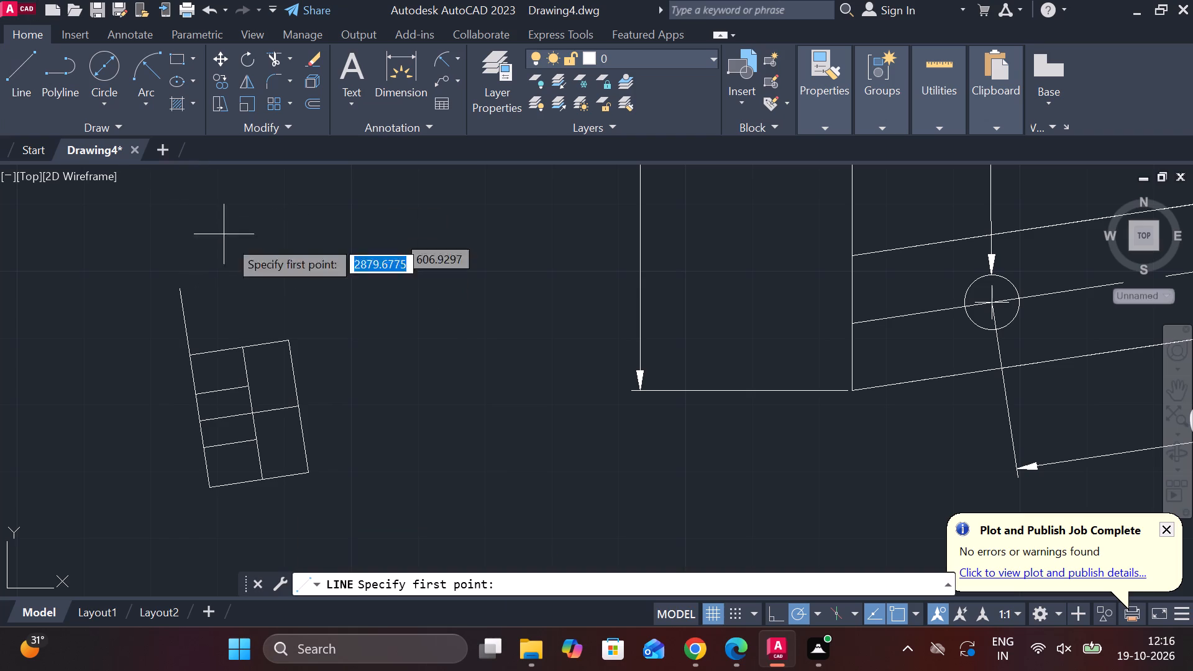
pyautogui.click(290, 339)
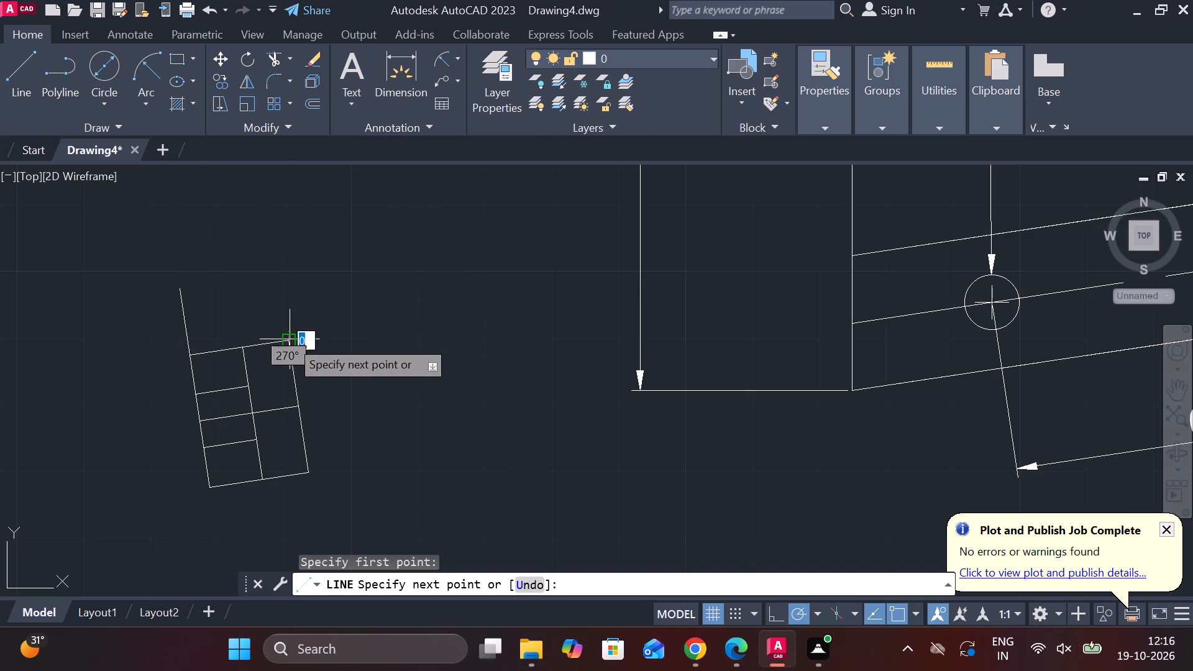
pyautogui.click(271, 229)
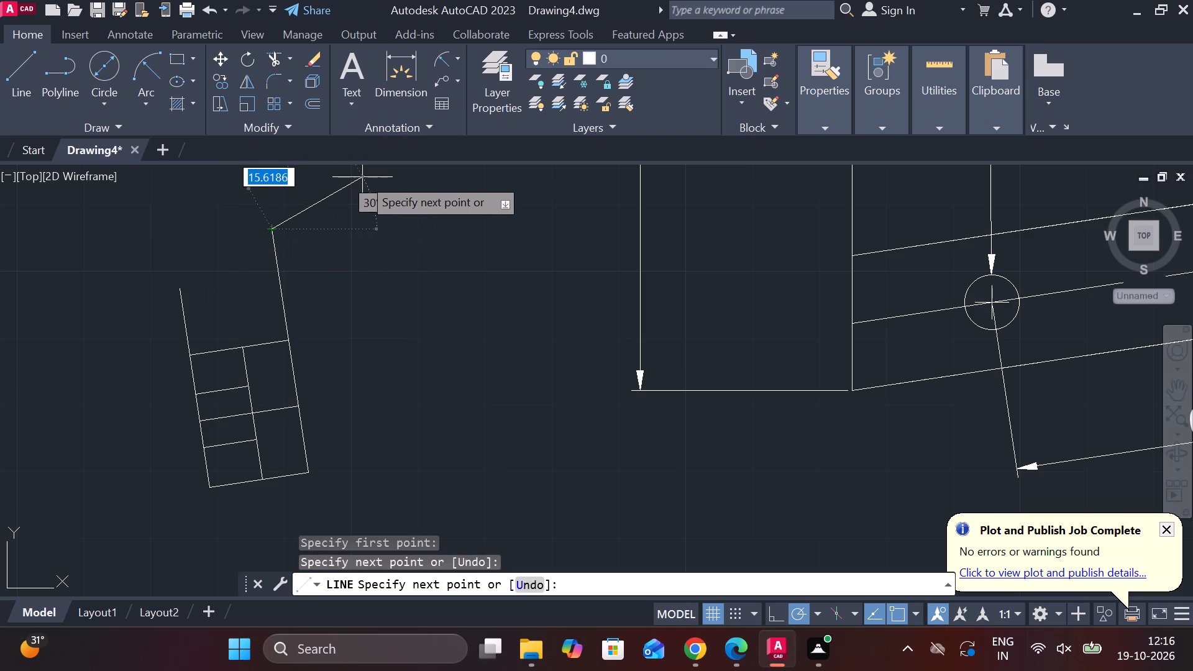
pyautogui.press('Escape')
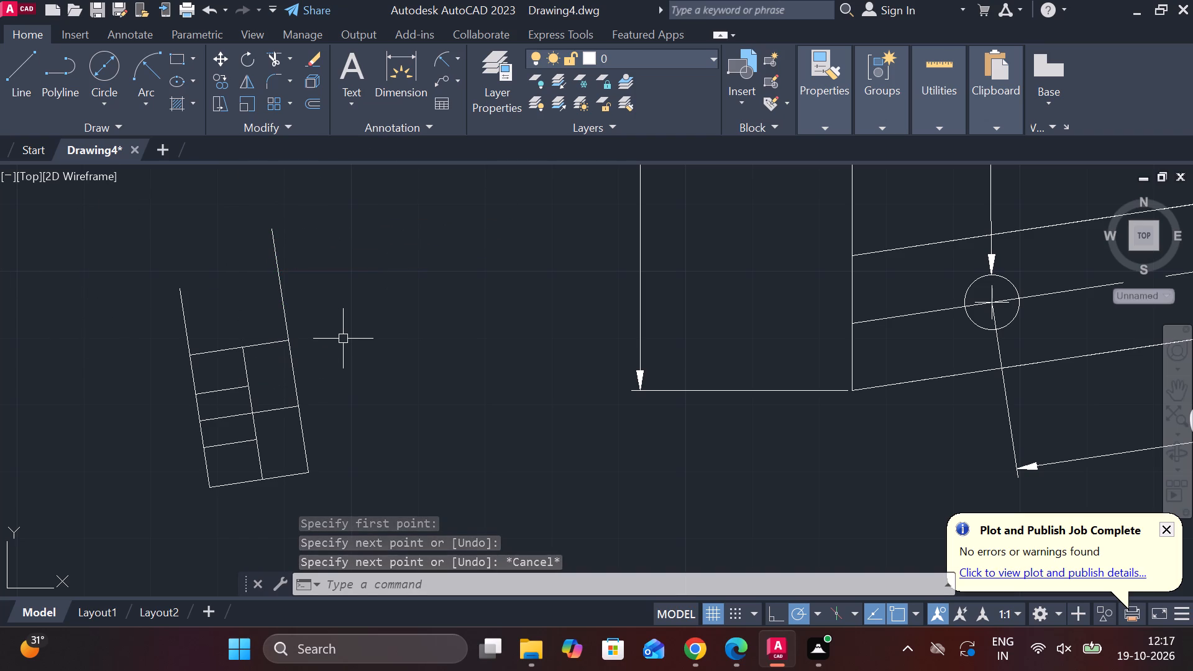
# Draw a wavy spline break line from the shorter extension line's upper end across to the longer extension line.
pyautogui.write('SP')
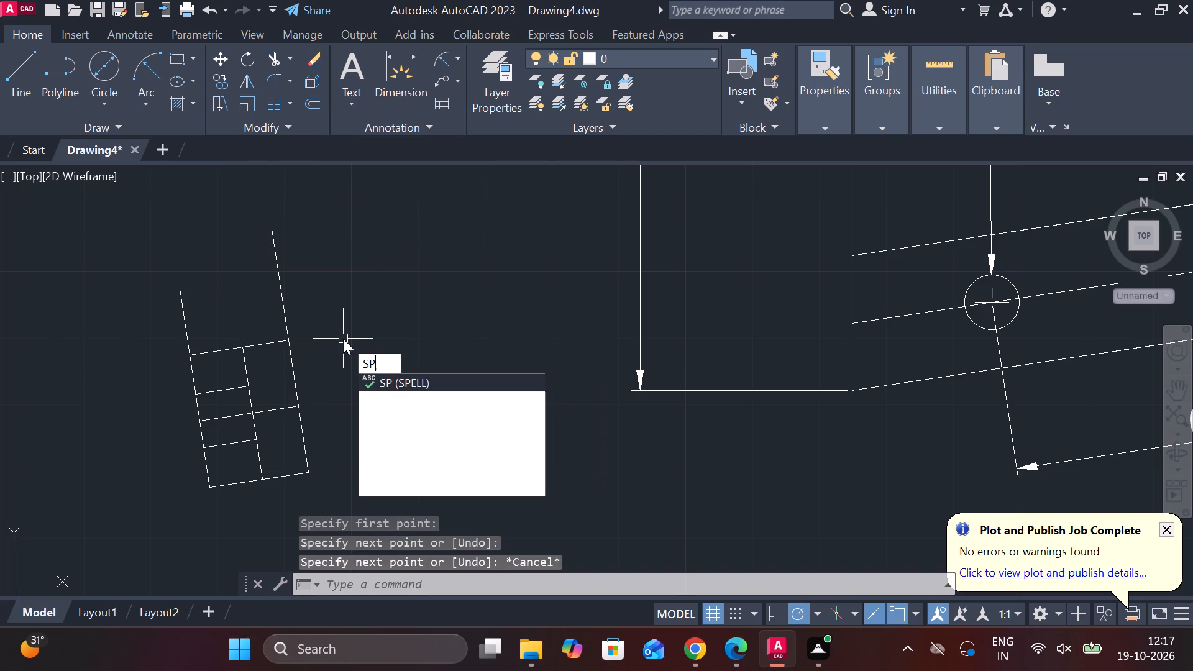
pyautogui.click(437, 406)
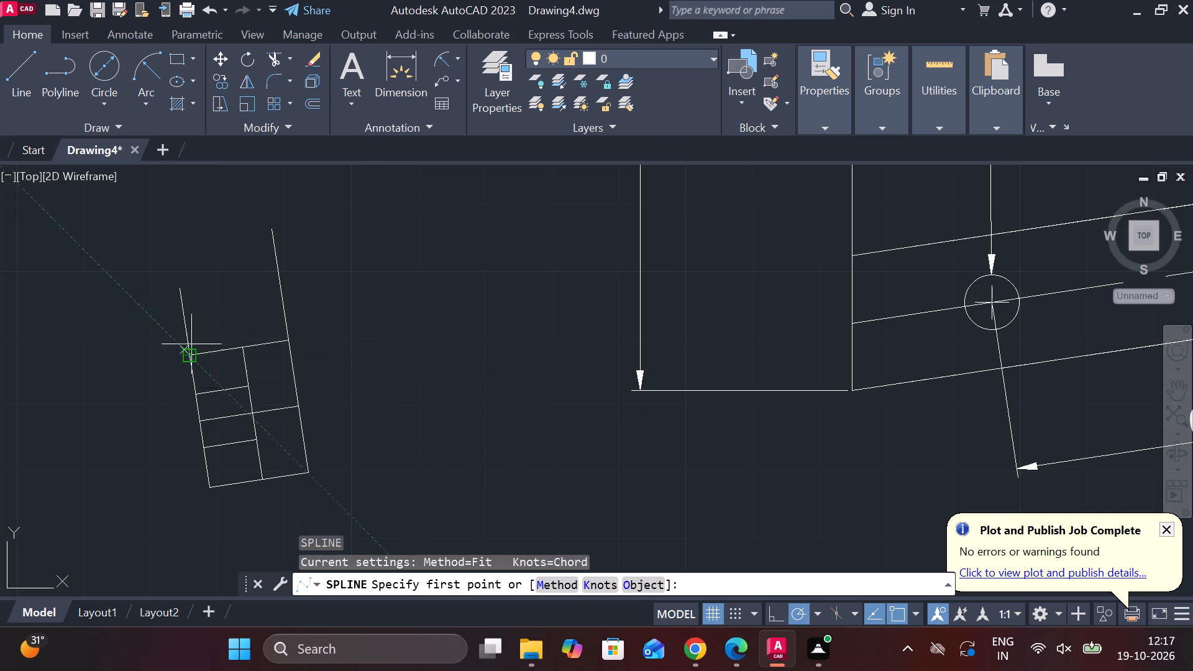
pyautogui.click(179, 288)
pyautogui.click(201, 283)
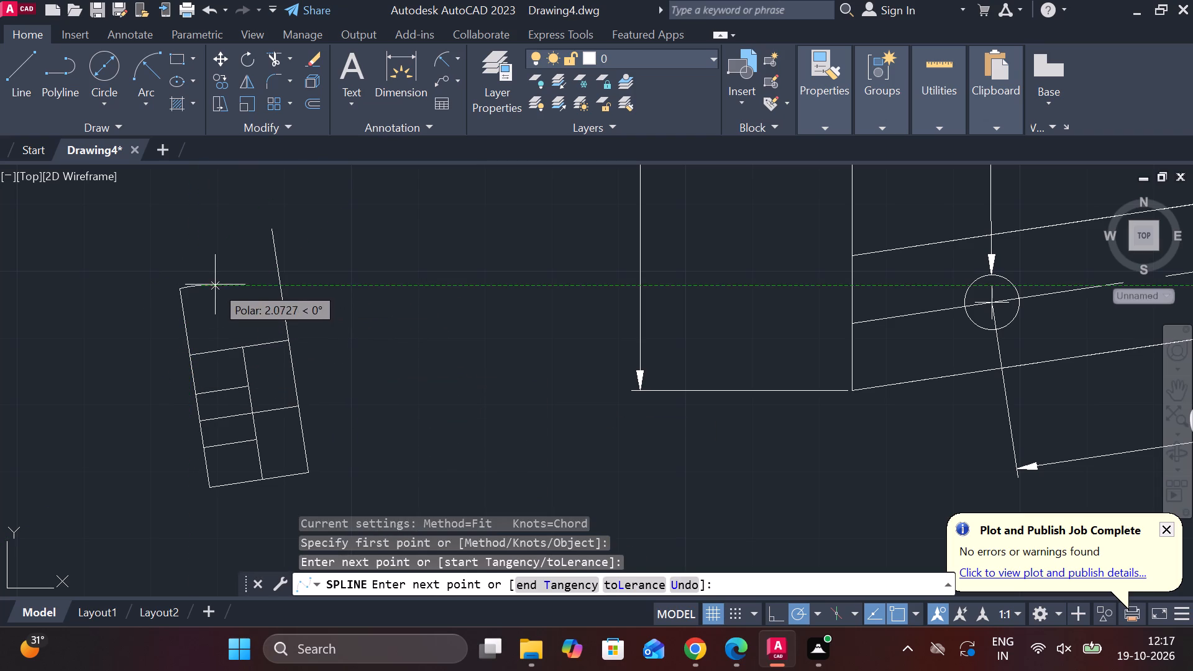
pyautogui.click(215, 285)
pyautogui.click(227, 272)
pyautogui.click(255, 283)
pyautogui.click(265, 272)
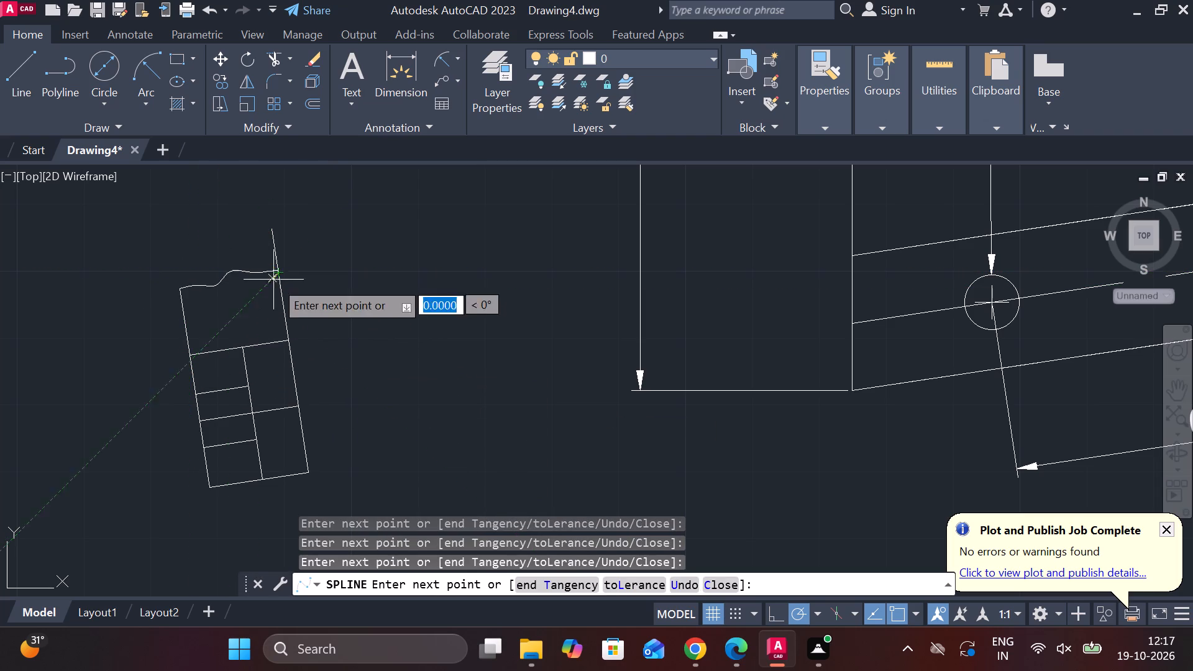
pyautogui.click(277, 281)
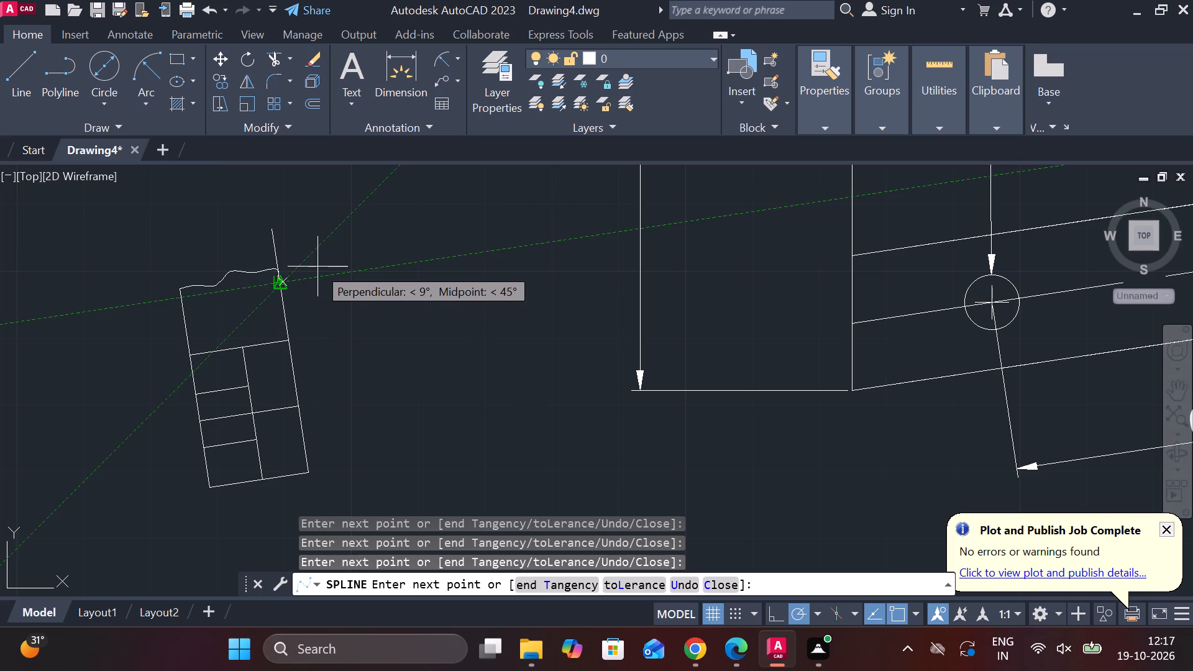
pyautogui.press('Return')
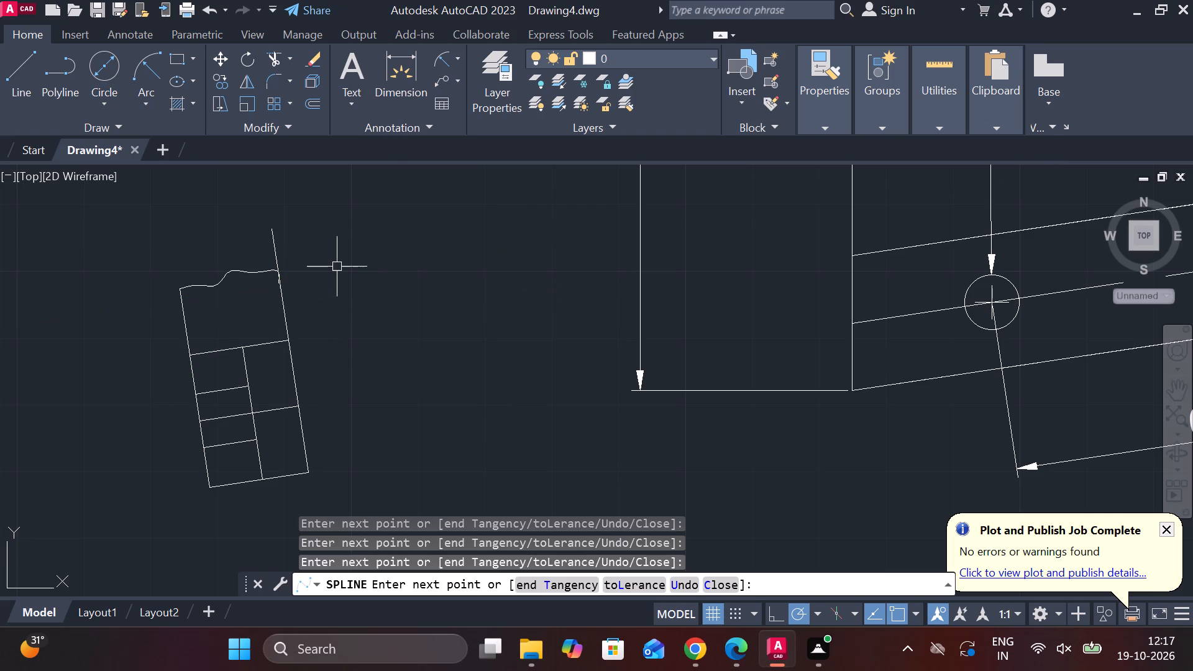
# Trim the spline's overshoot past the longer extension line and that line's excess above the spline.
pyautogui.scroll(3, 280, 265)
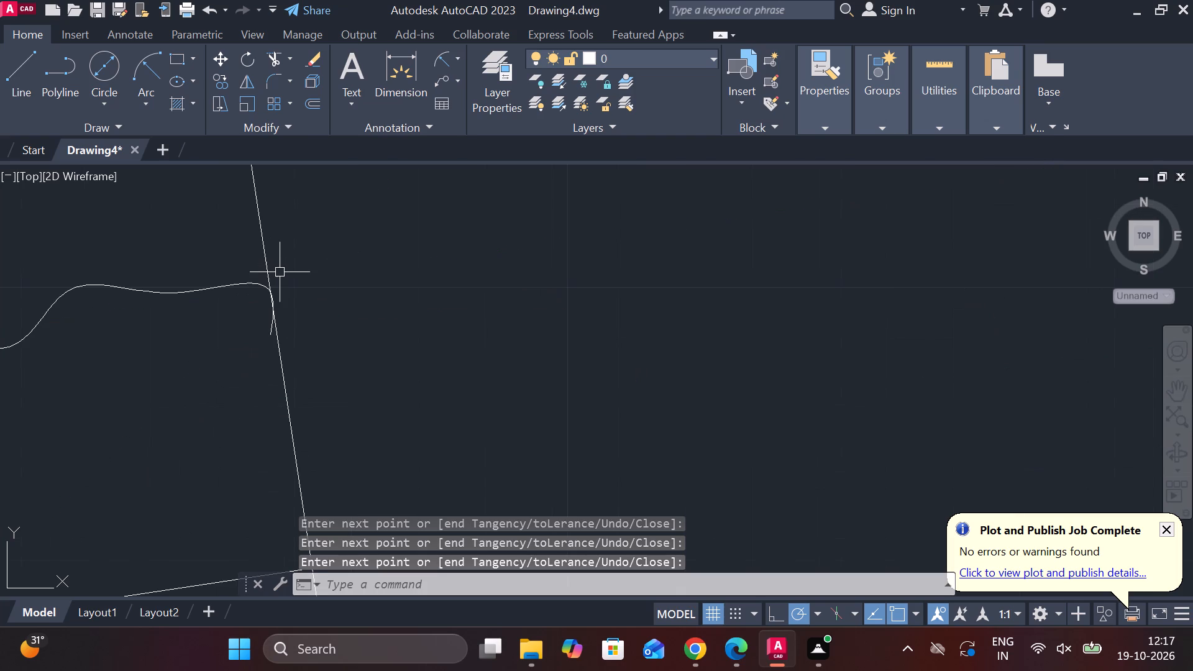
pyautogui.scroll(2, 280, 273)
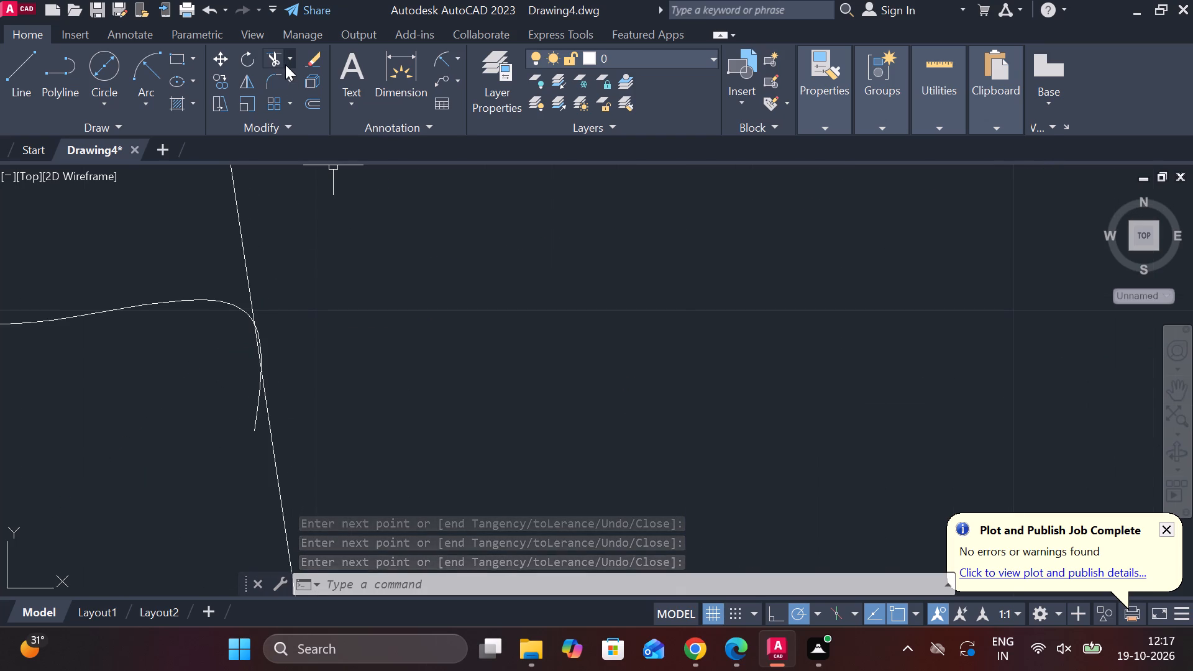
pyautogui.click(274, 59)
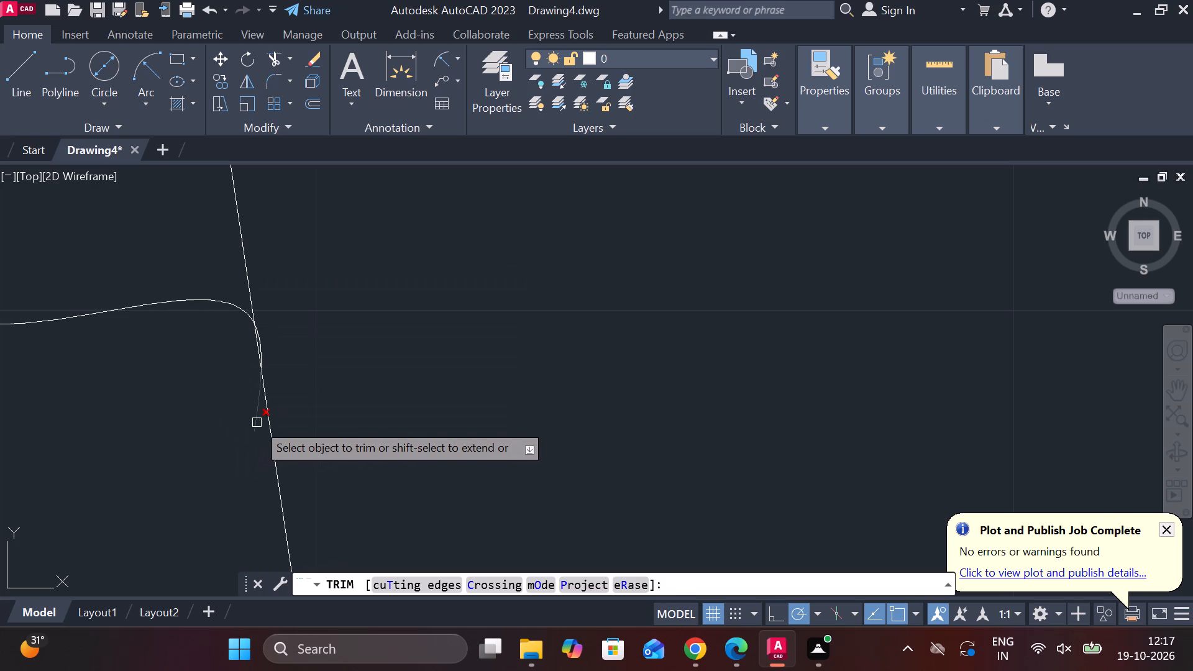
pyautogui.click(254, 422)
pyautogui.scroll(2, 281, 342)
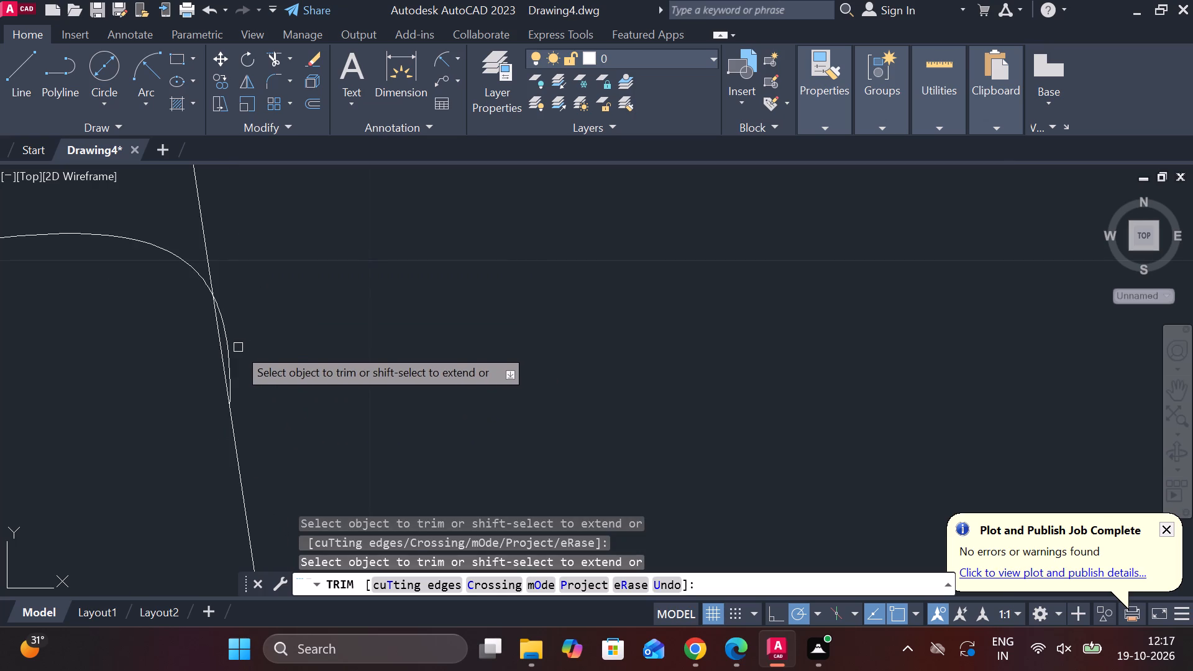
pyautogui.click(232, 350)
pyautogui.scroll(-6, 240, 302)
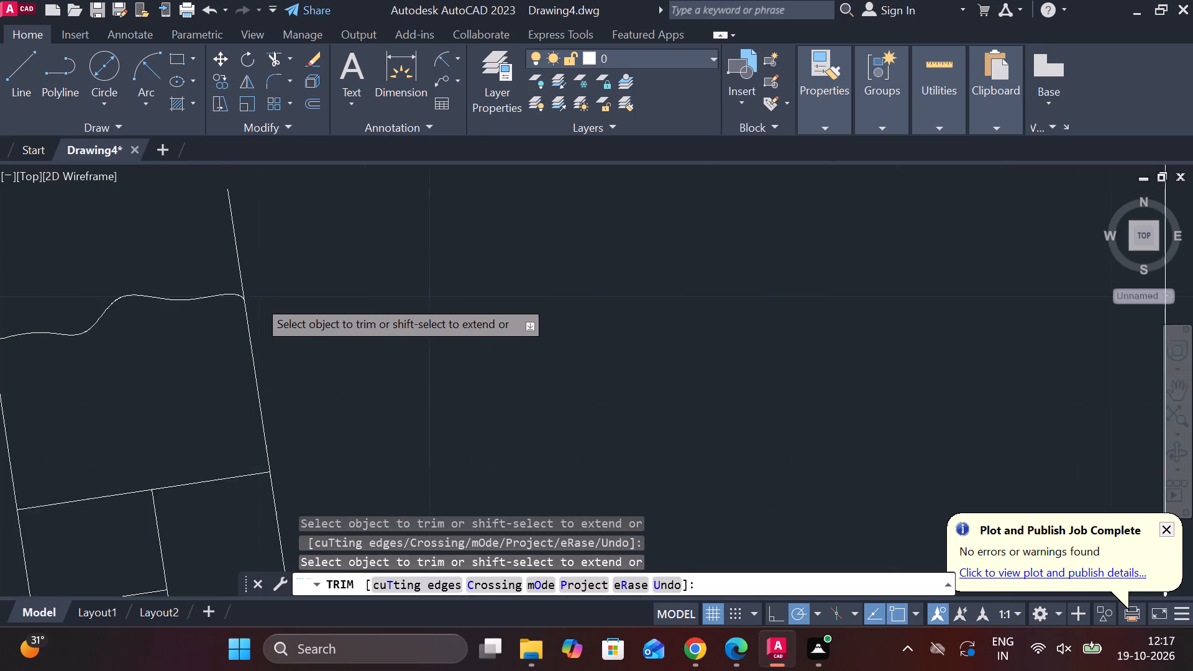
pyautogui.click(240, 263)
pyautogui.scroll(-1, 300, 252)
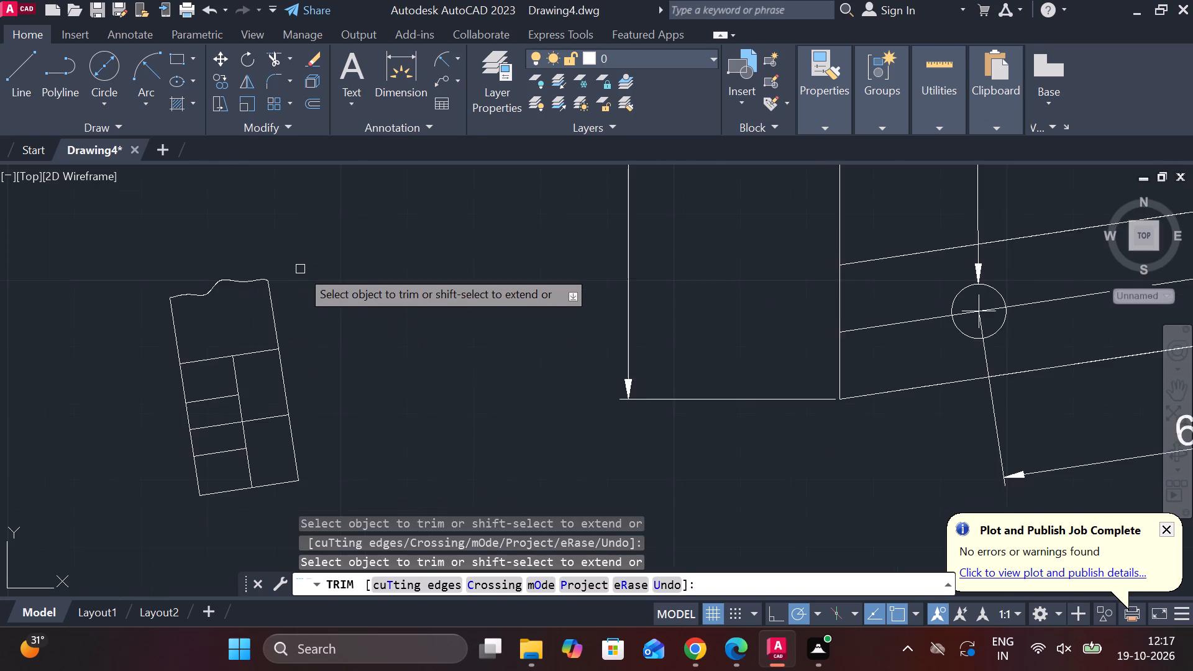
# Trim away the small view's lower outer side and end edge beyond the dividing line, leaving the hole's centre line projecting.
pyautogui.scroll(-1, 300, 269)
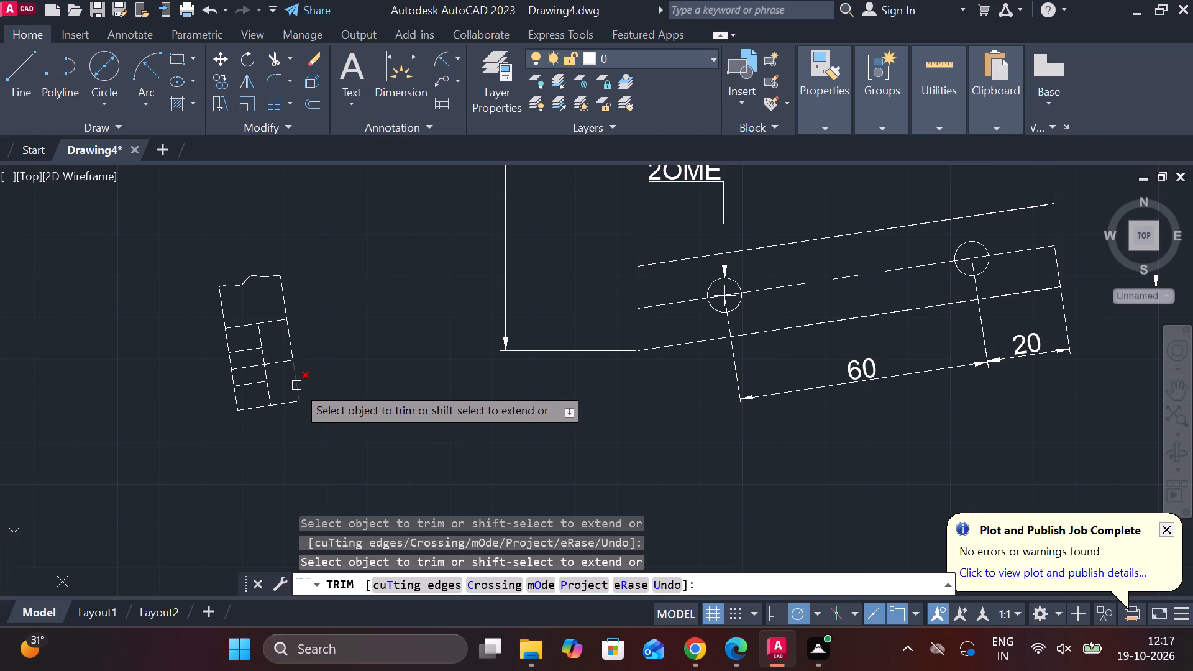
pyautogui.click(296, 385)
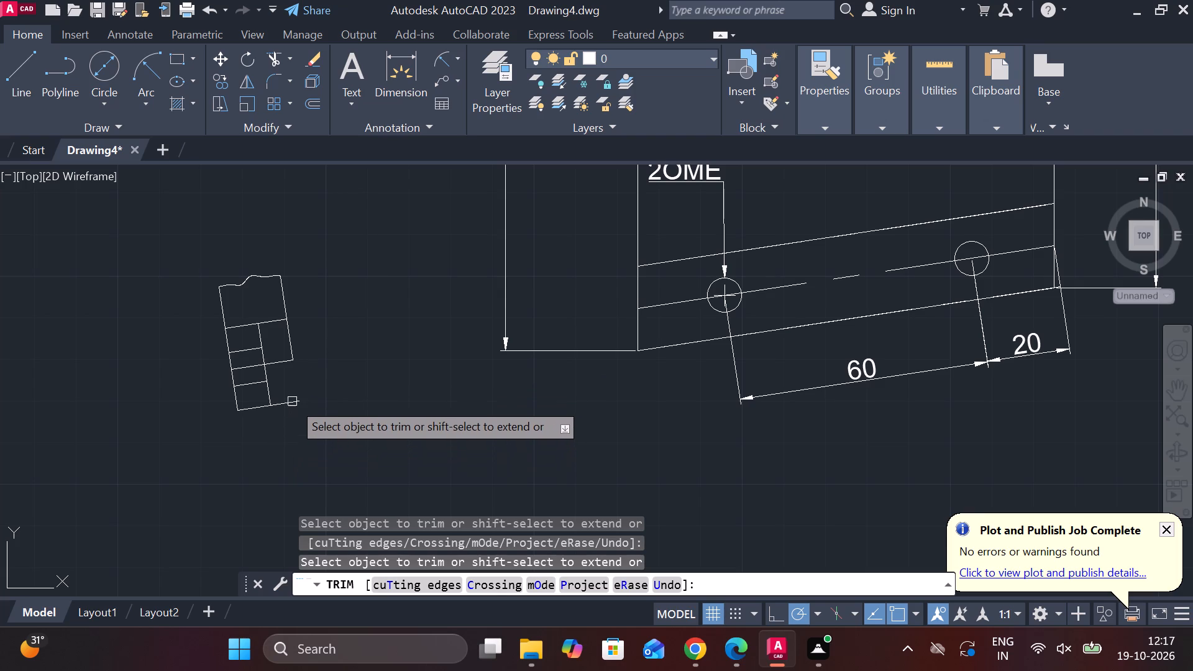
pyautogui.click(292, 401)
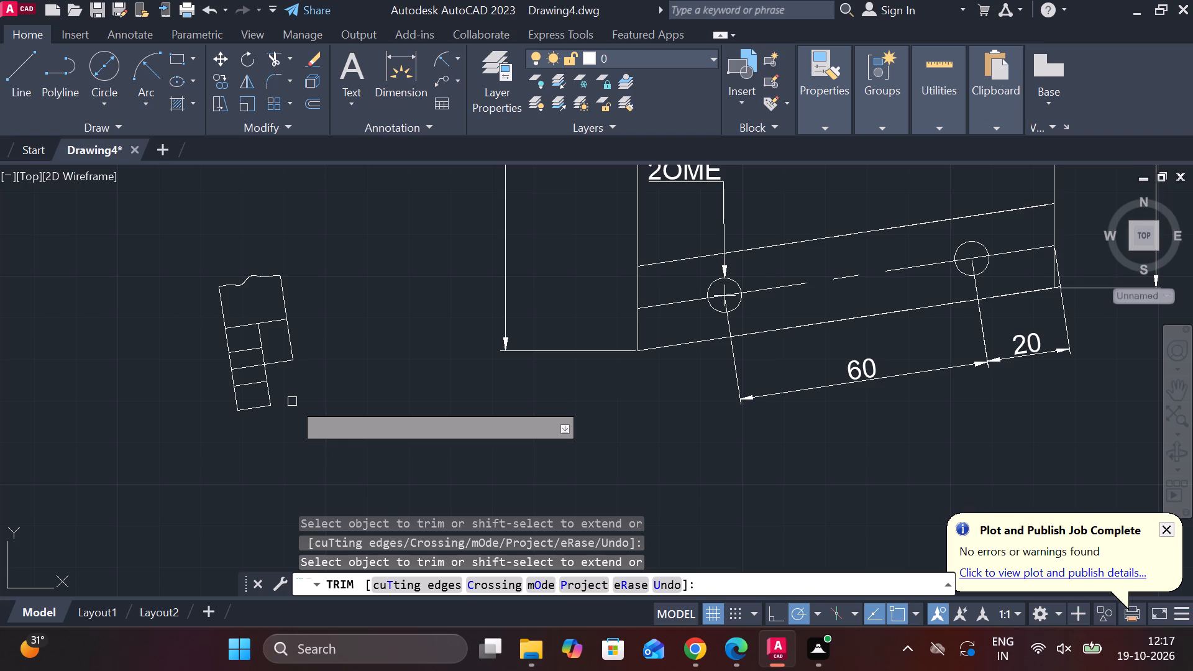
pyautogui.click(292, 349)
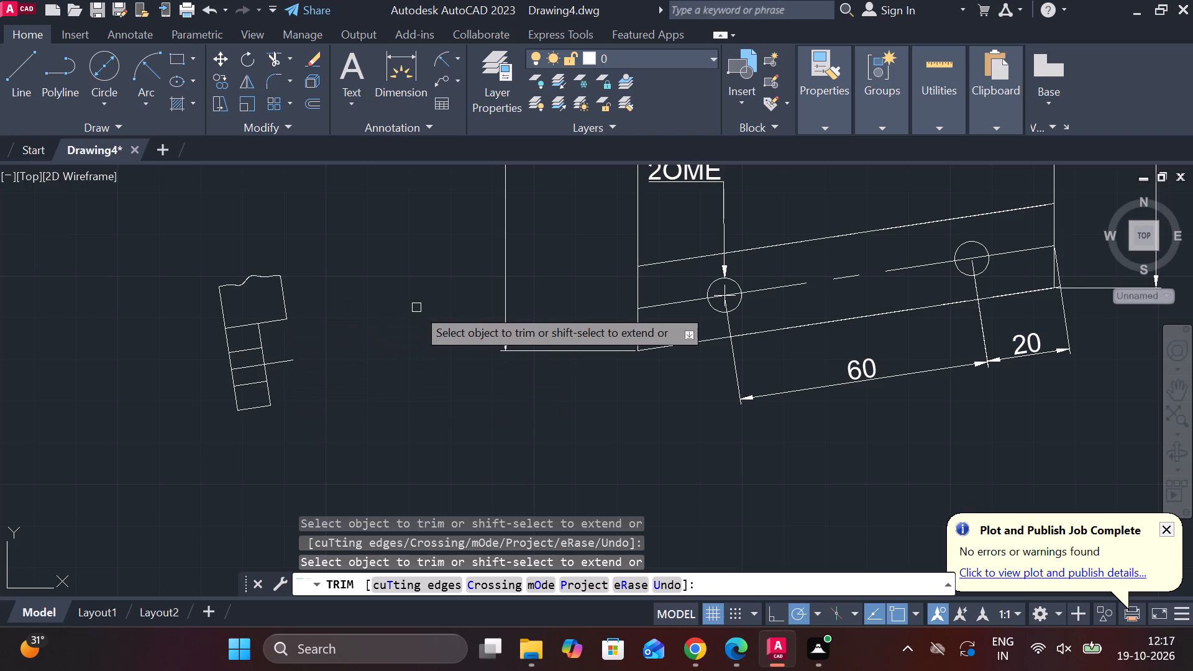
pyautogui.press('Escape')
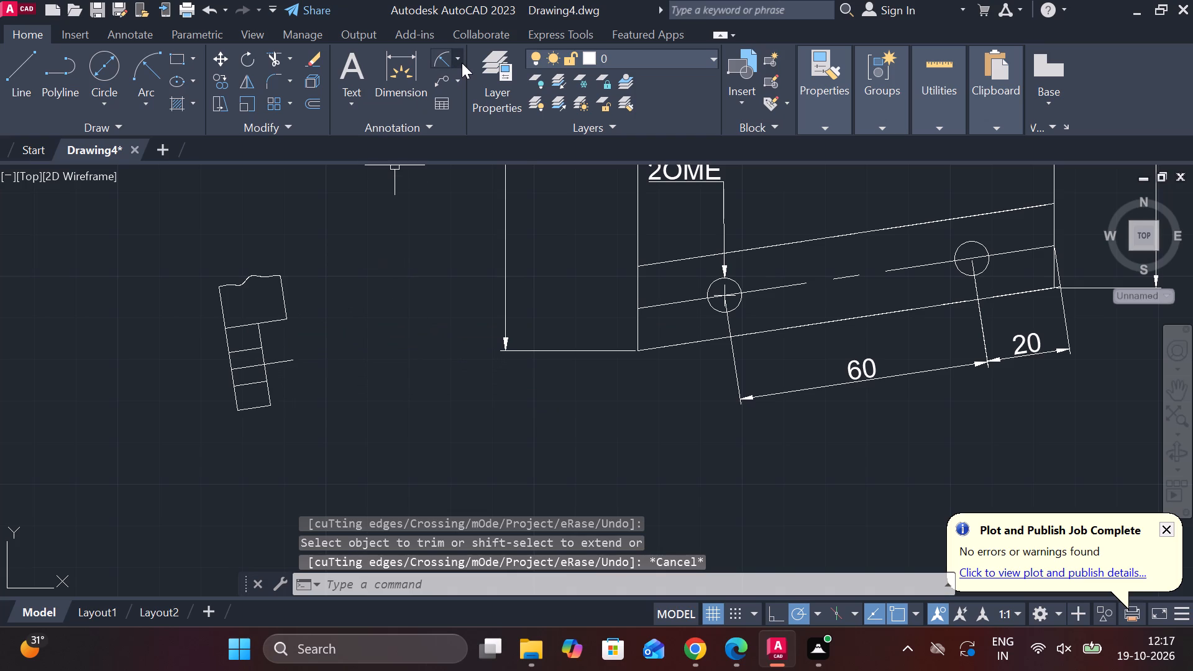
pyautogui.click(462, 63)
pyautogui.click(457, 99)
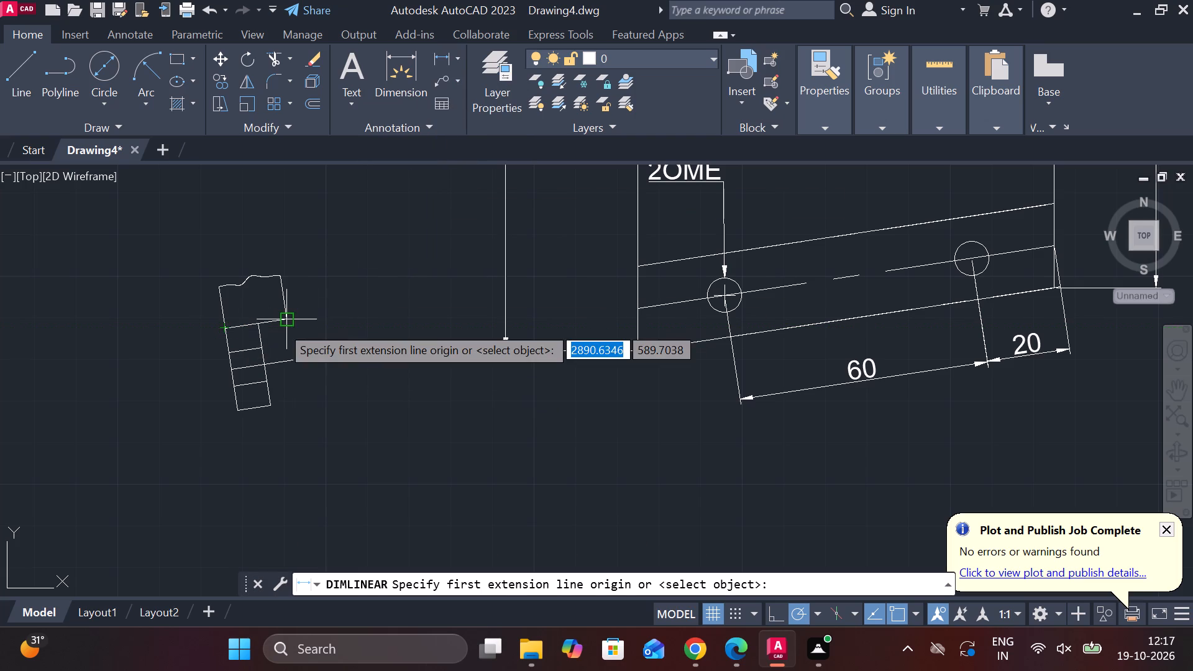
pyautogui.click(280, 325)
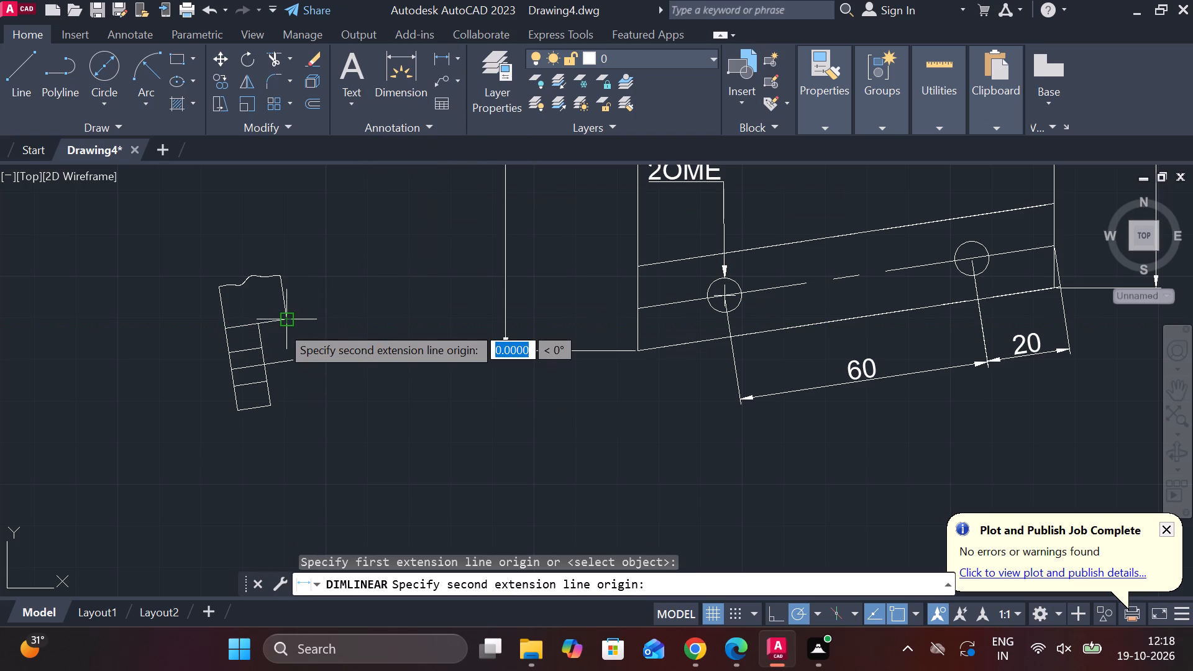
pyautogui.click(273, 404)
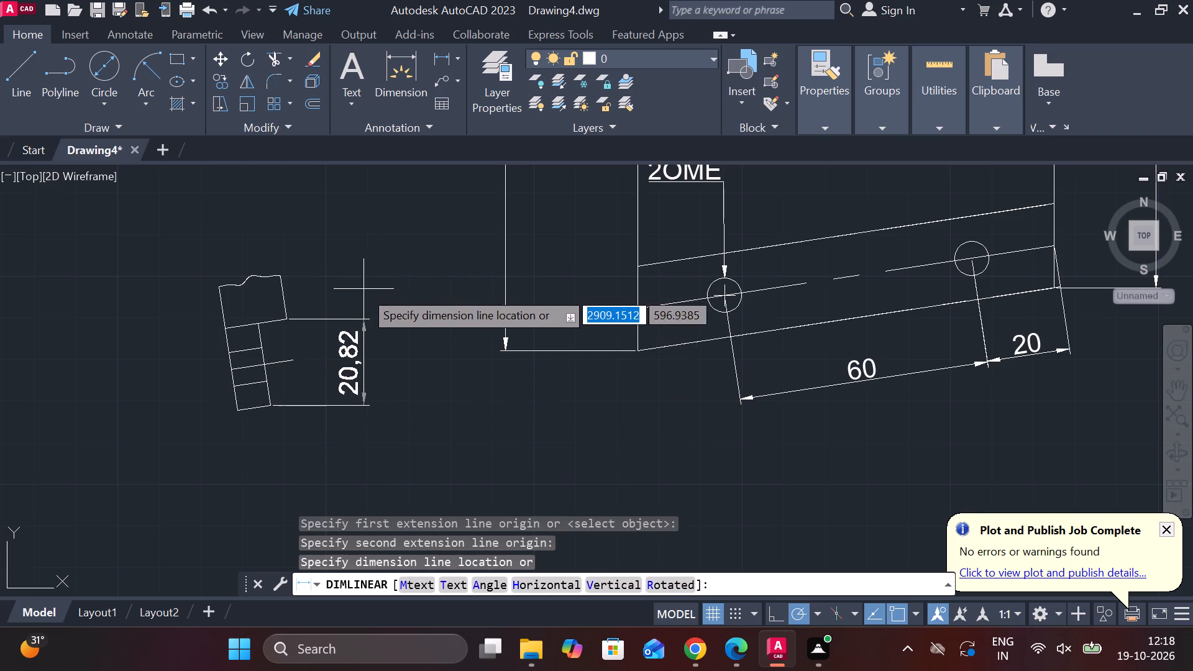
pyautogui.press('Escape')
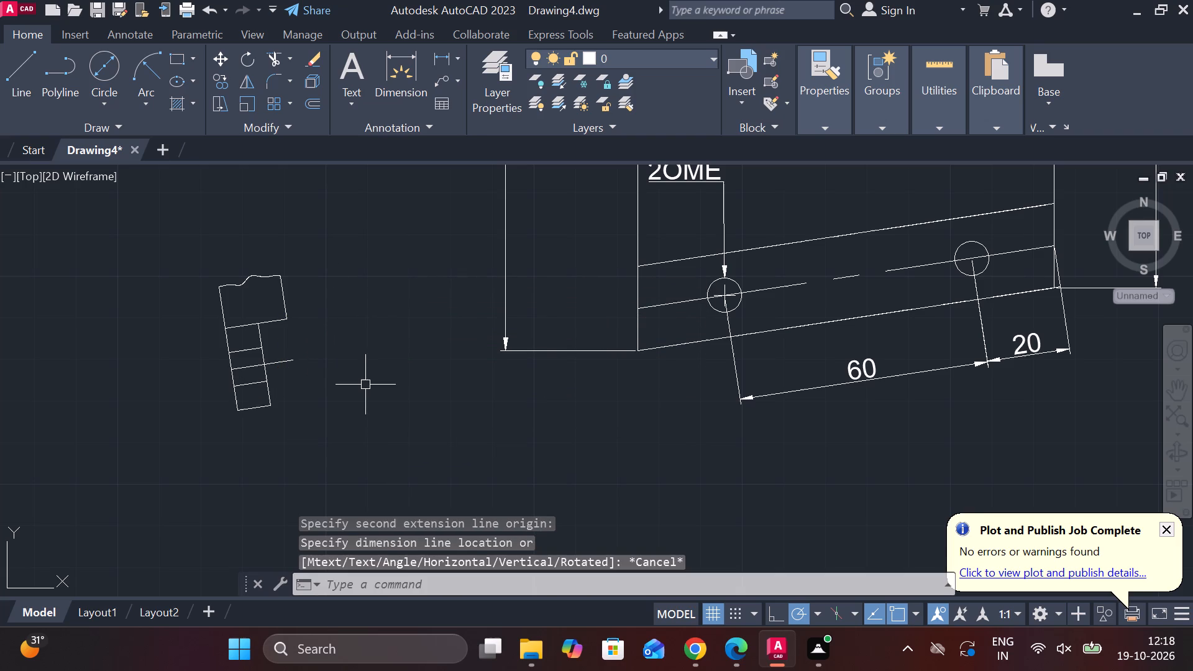
# Add an aligned dimension along the full length of the small view's narrow lower section, placed outside its stepped side.
pyautogui.click(459, 55)
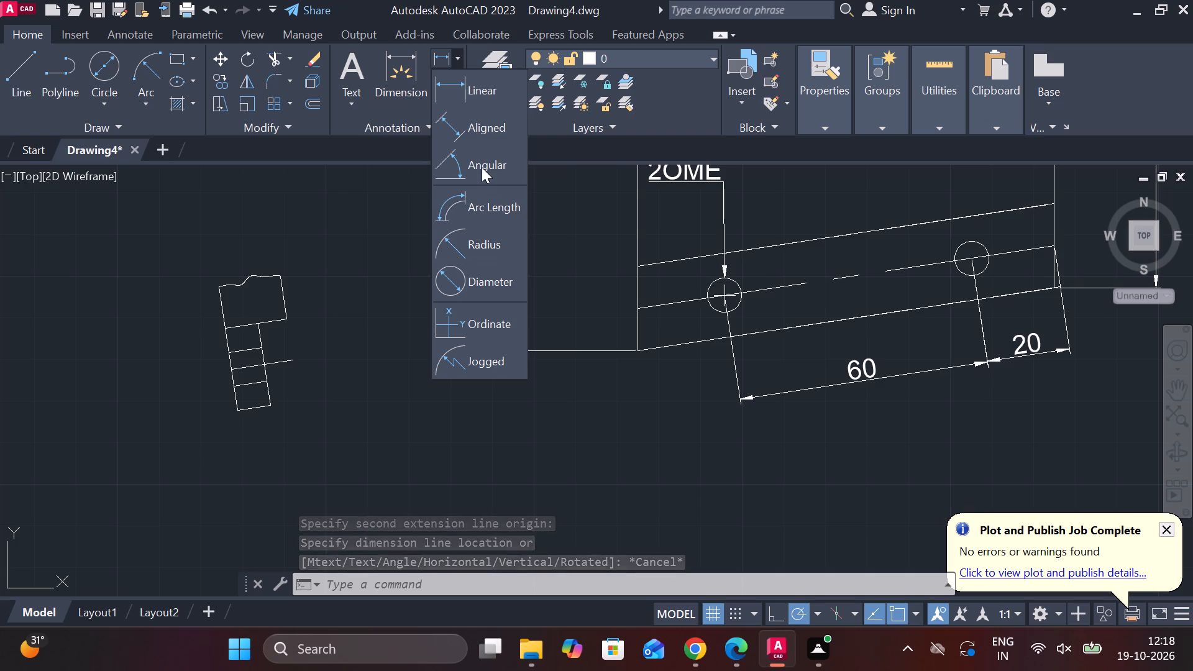
pyautogui.click(487, 127)
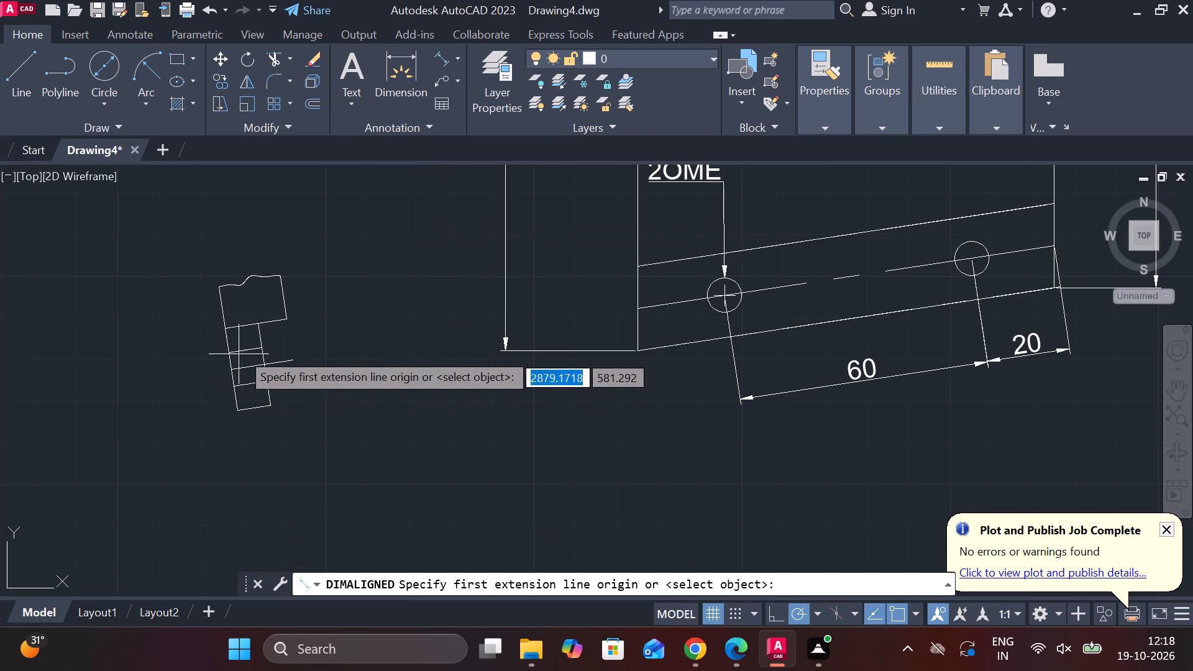
pyautogui.click(262, 326)
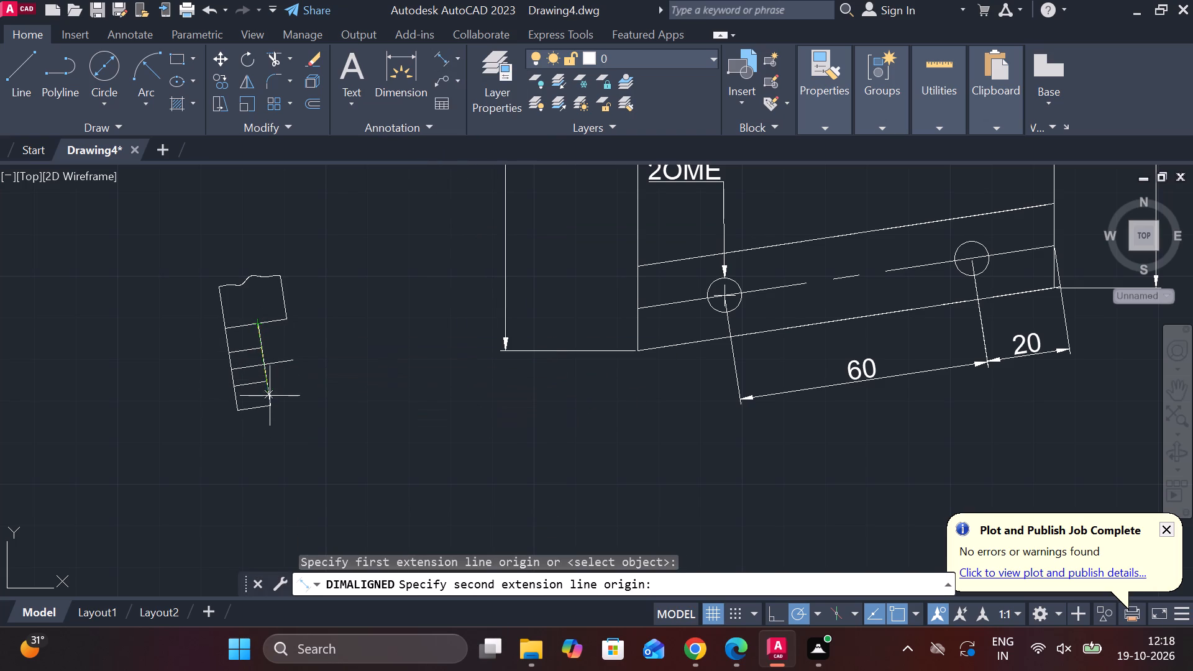
pyautogui.click(271, 404)
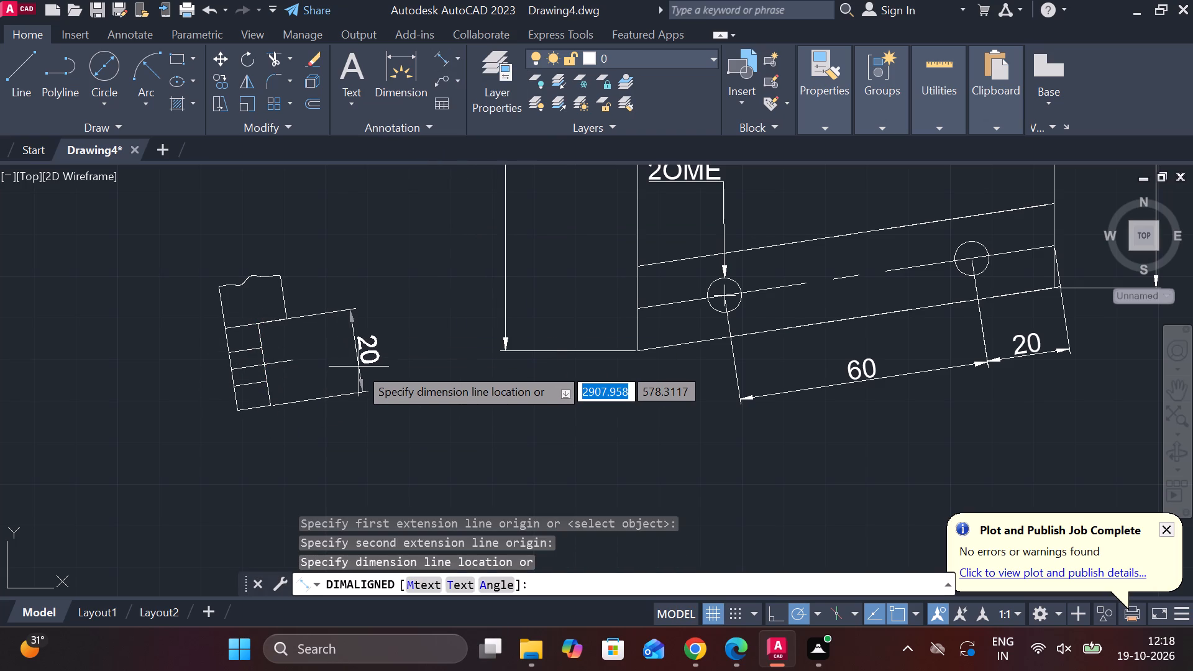
pyautogui.click(359, 367)
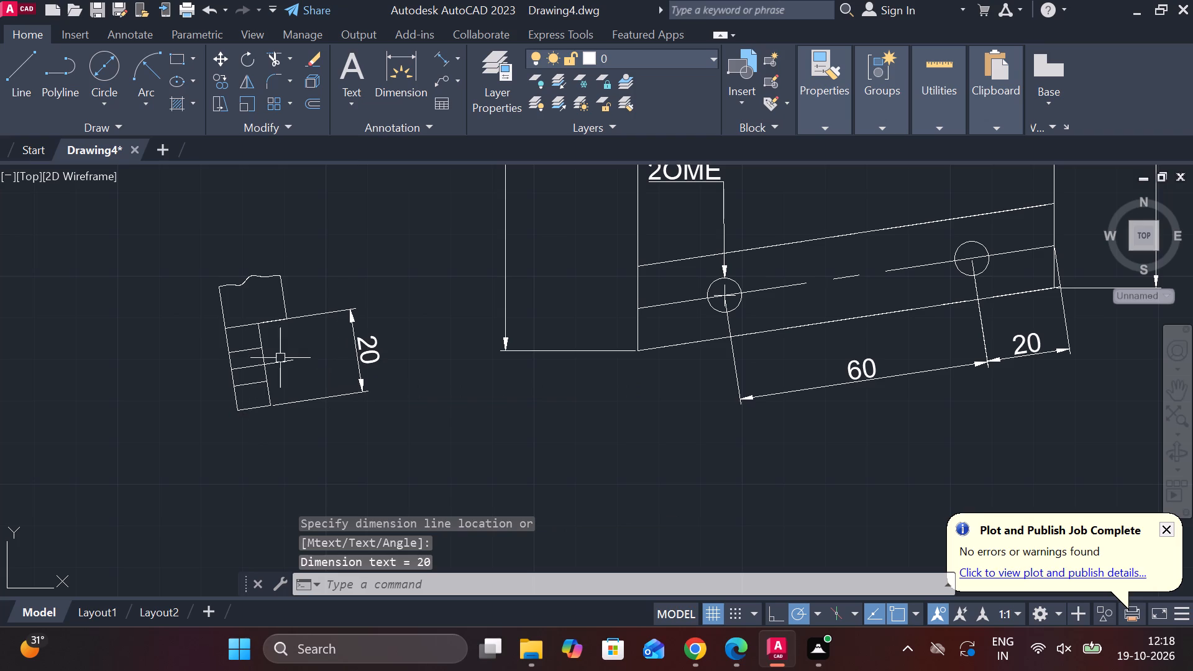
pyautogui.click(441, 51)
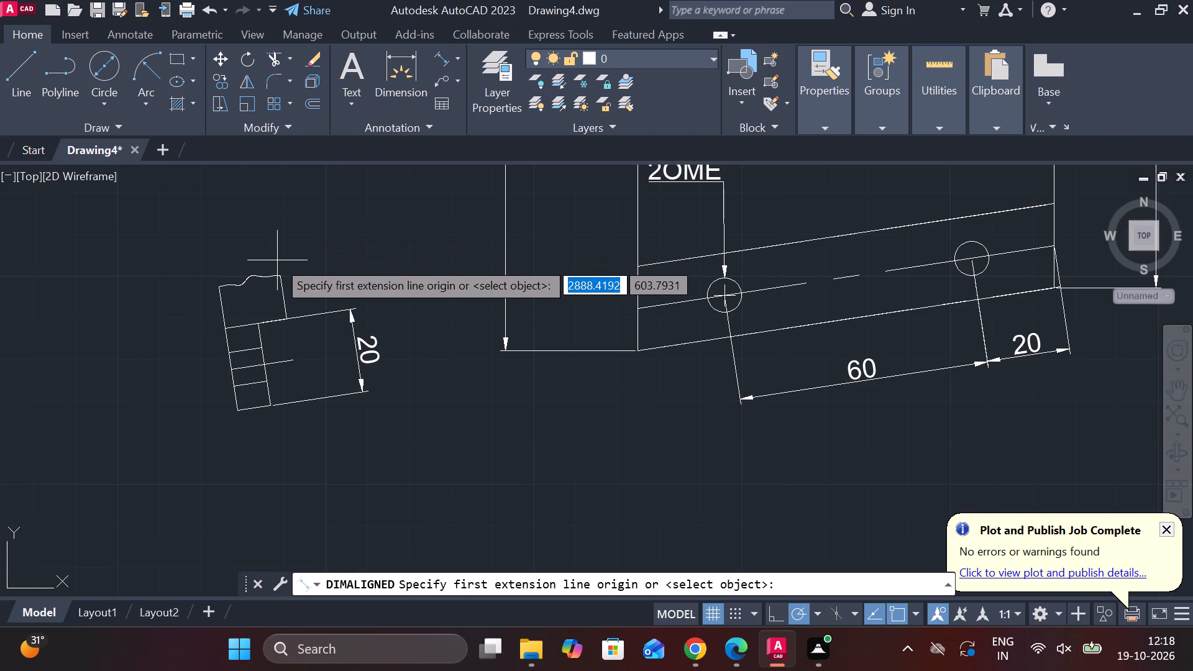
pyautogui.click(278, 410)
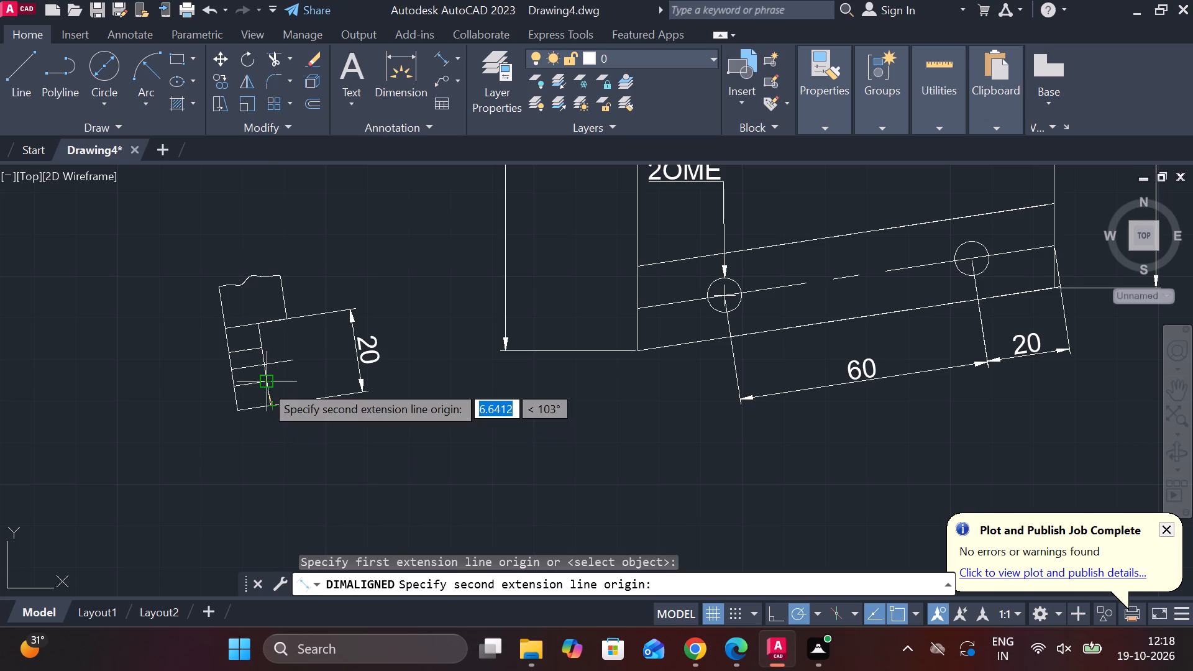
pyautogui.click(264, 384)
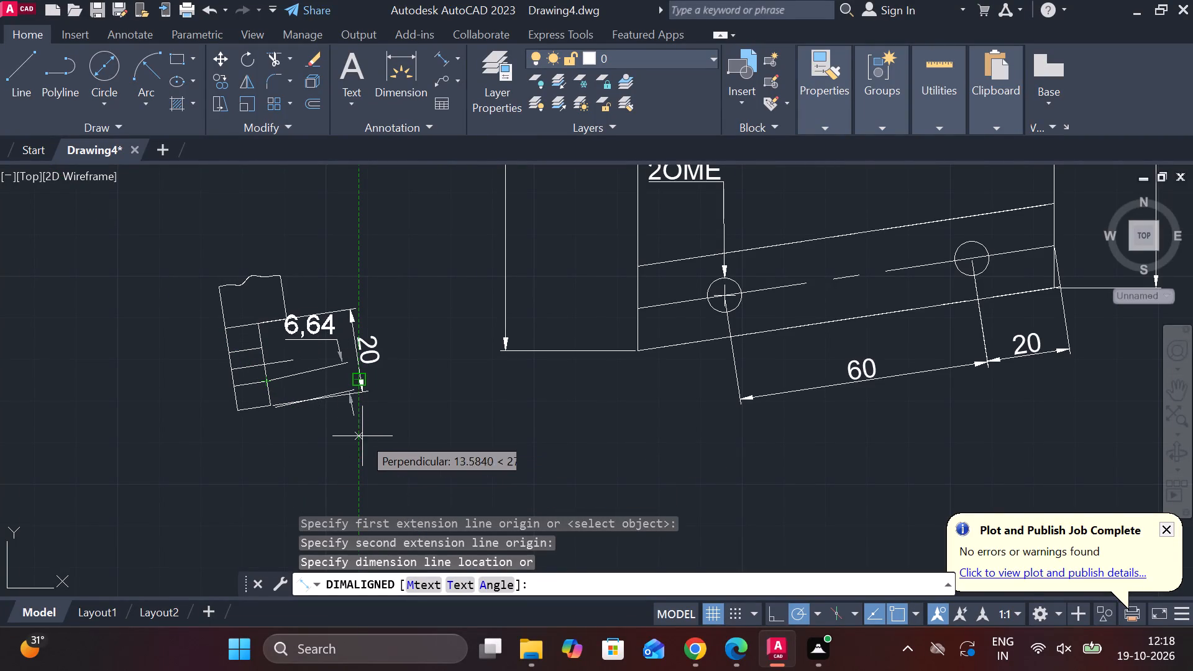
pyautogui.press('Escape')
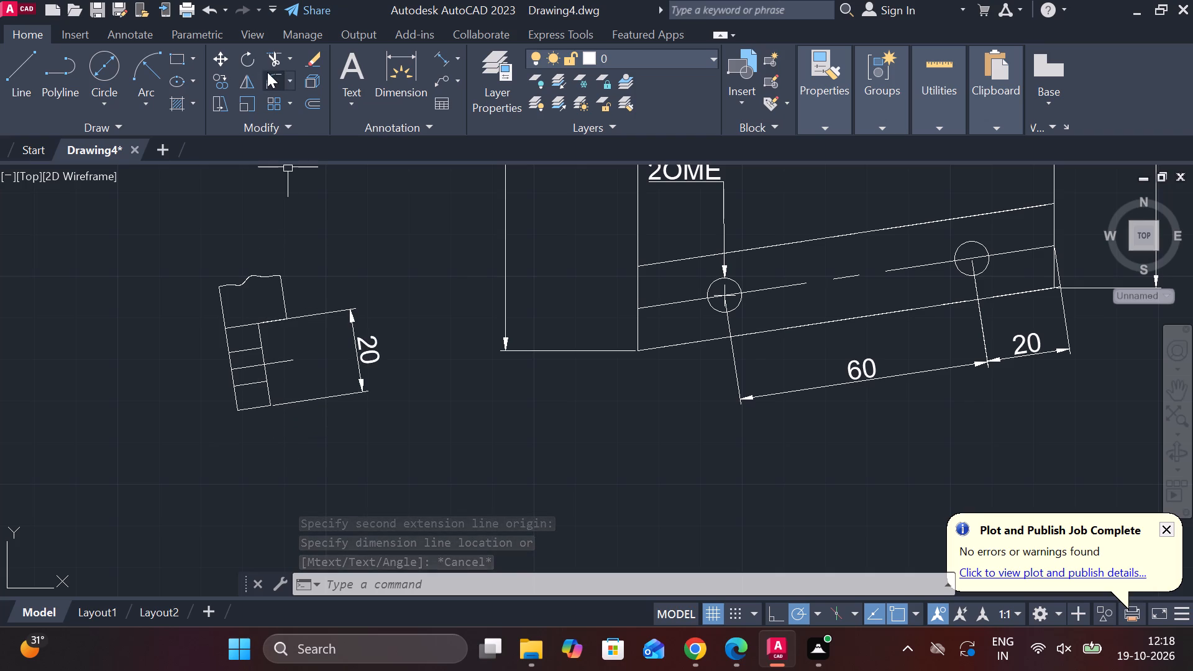
# Add an aligned dimension from the hole's centre line to the narrow section's lower corner, placed inside the overall length dimension.
pyautogui.click(443, 57)
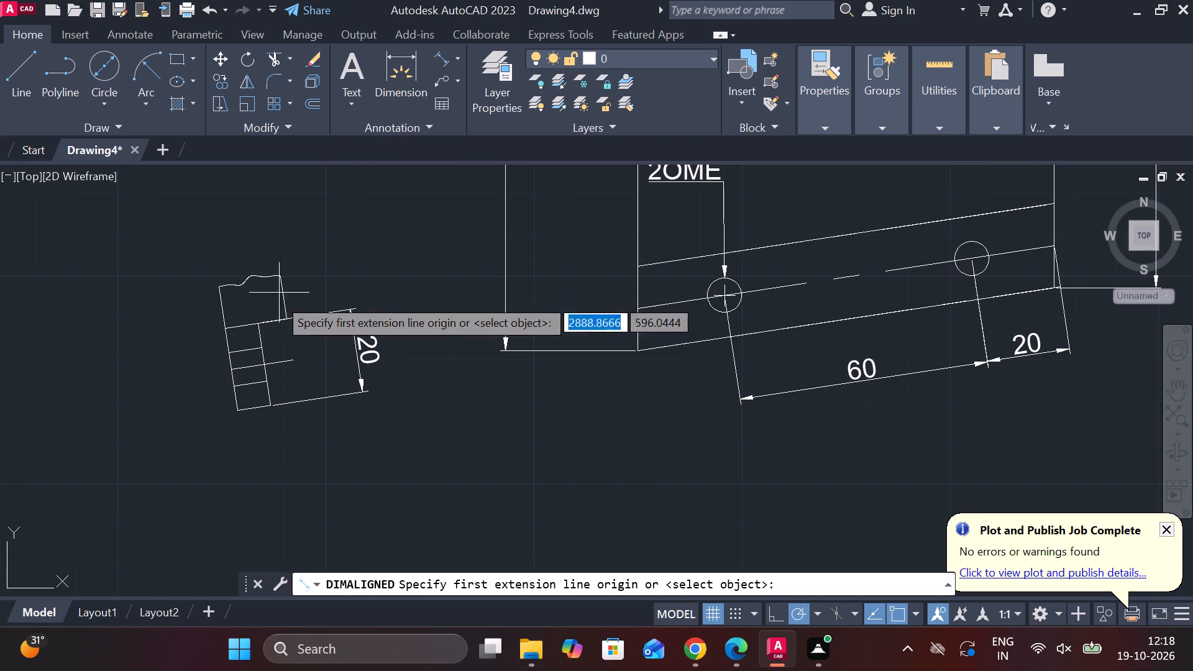
pyautogui.doubleClick(269, 365)
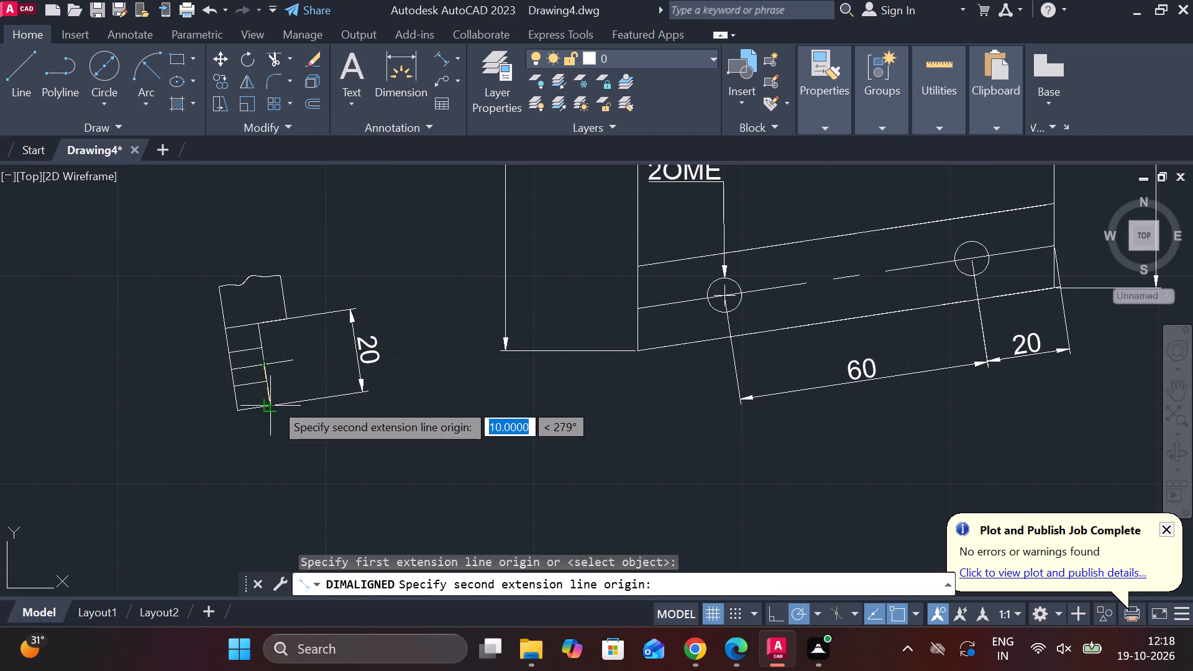
pyautogui.click(274, 402)
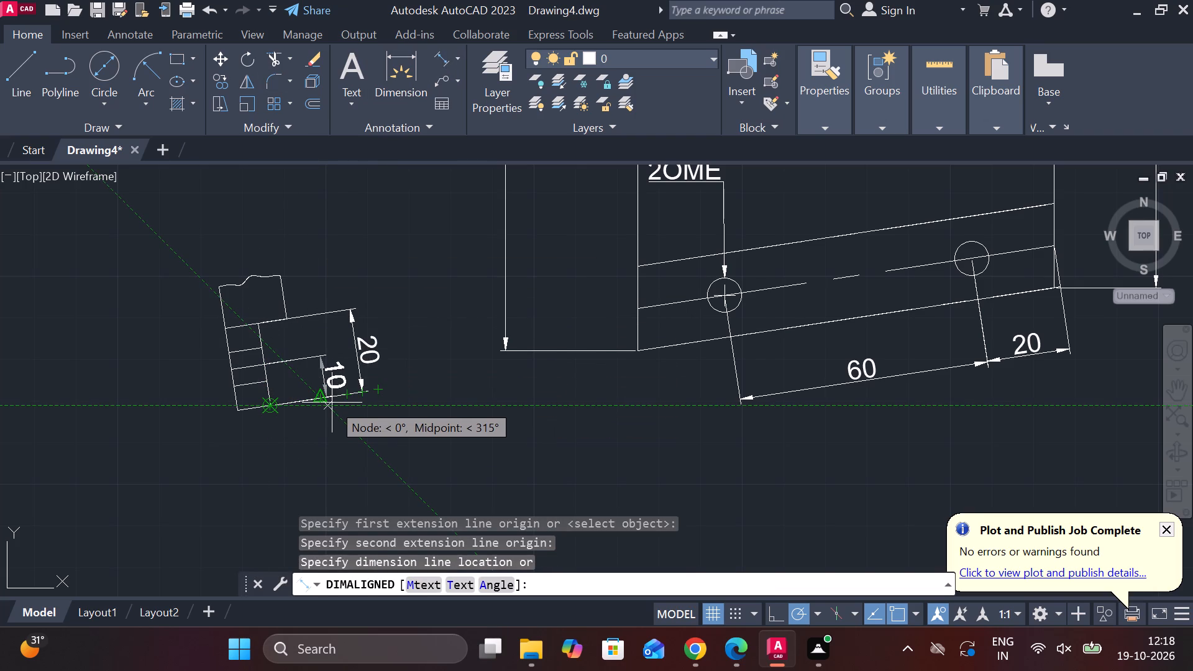
pyautogui.click(332, 403)
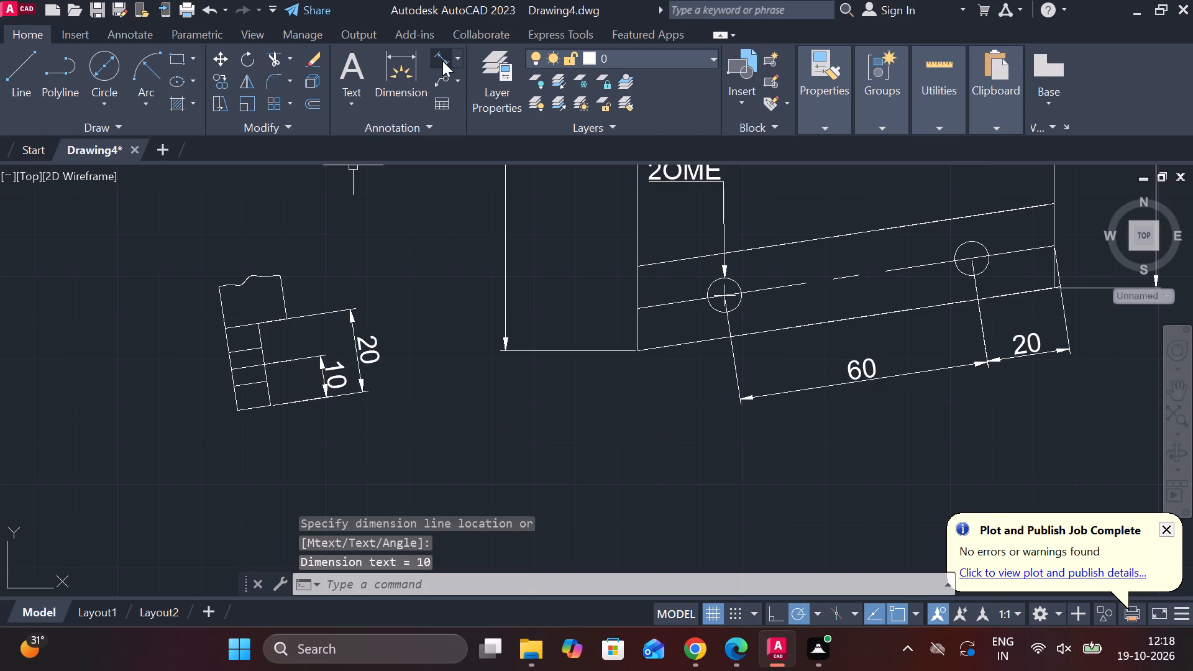
# Add aligned dimensions for the small view's full width at the break line and its narrow section's width, stacked above the view.
pyautogui.click(442, 60)
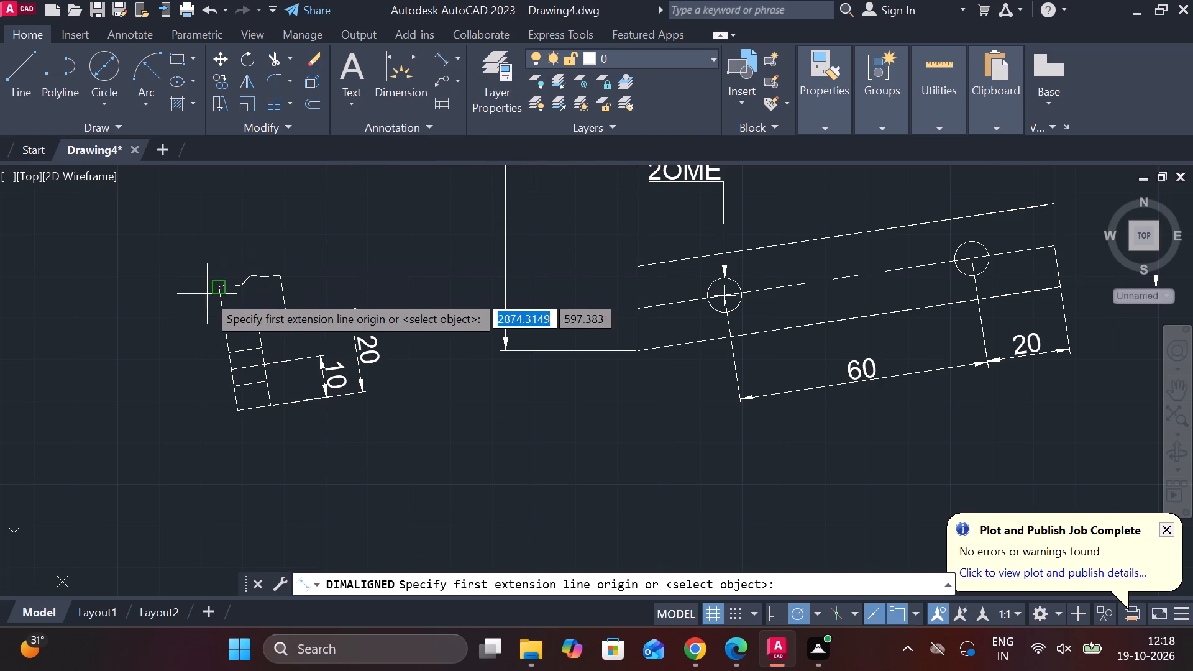
pyautogui.click(219, 289)
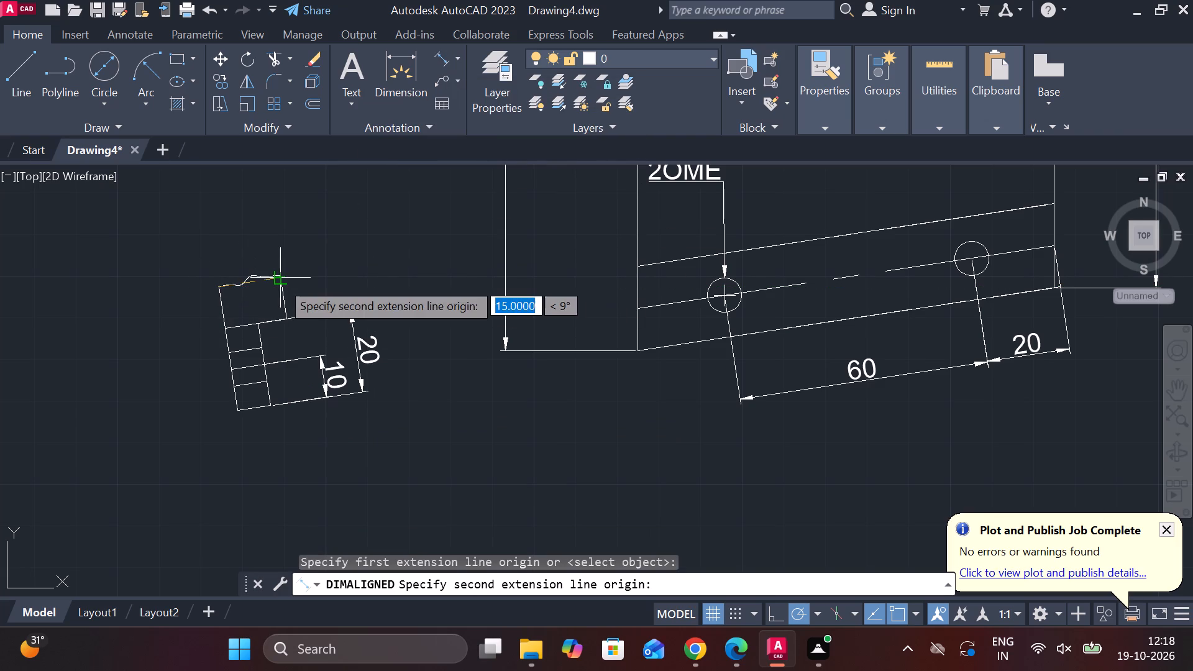
pyautogui.click(280, 281)
pyautogui.click(255, 217)
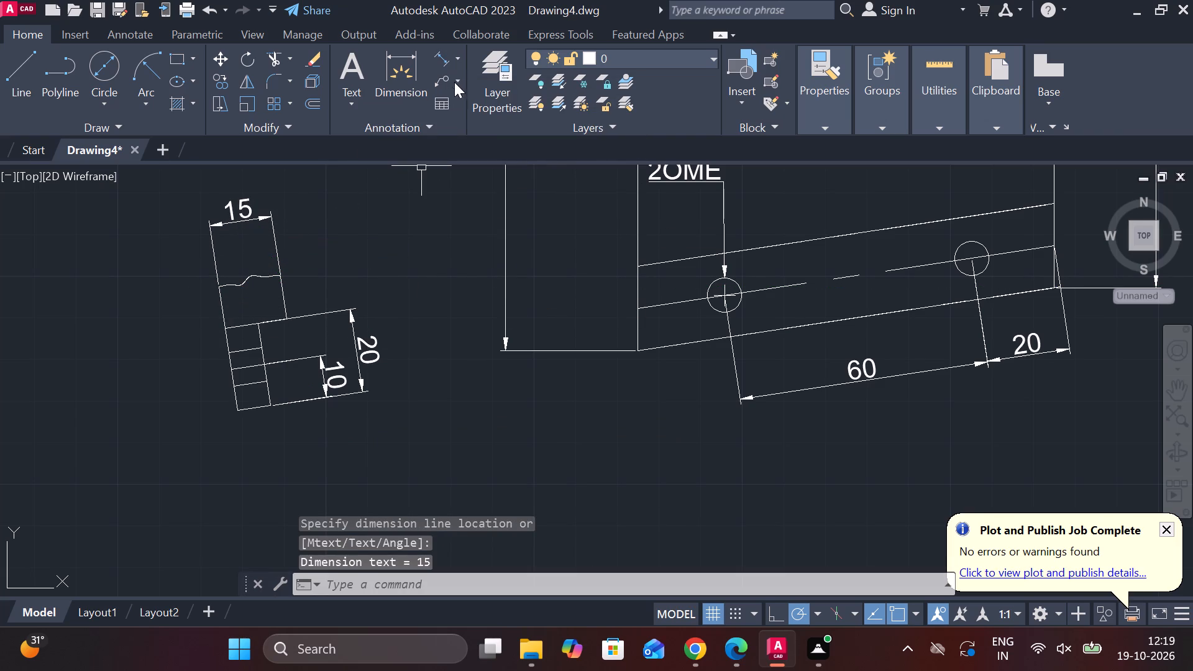
pyautogui.click(447, 62)
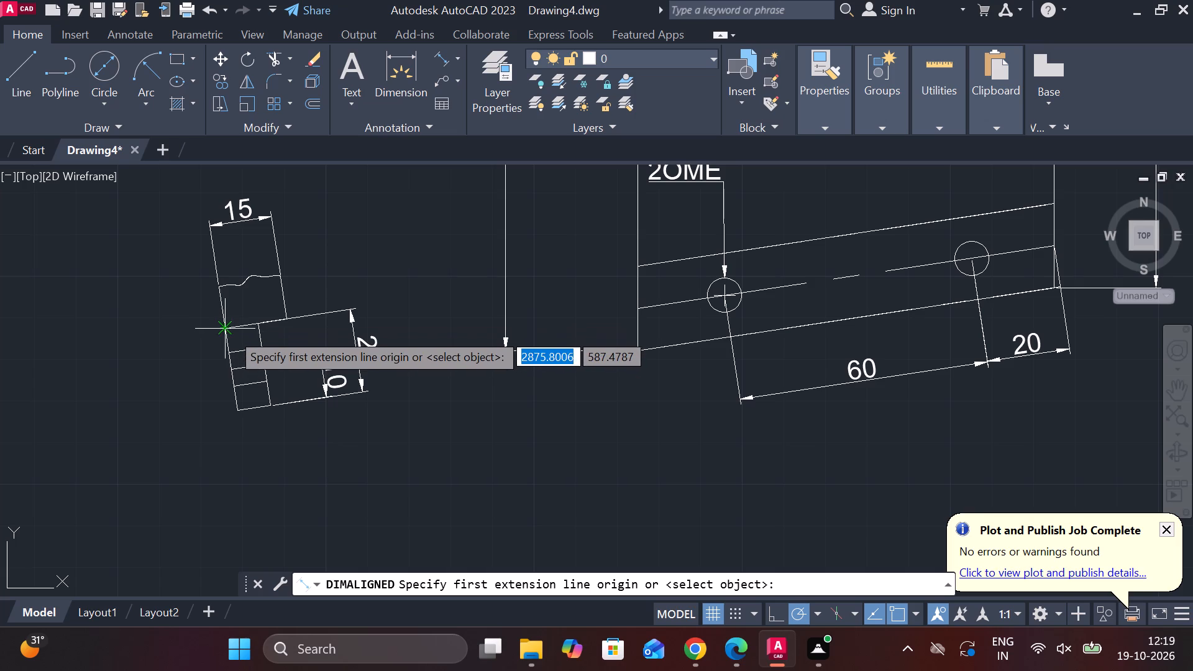
pyautogui.click(228, 332)
pyautogui.click(257, 324)
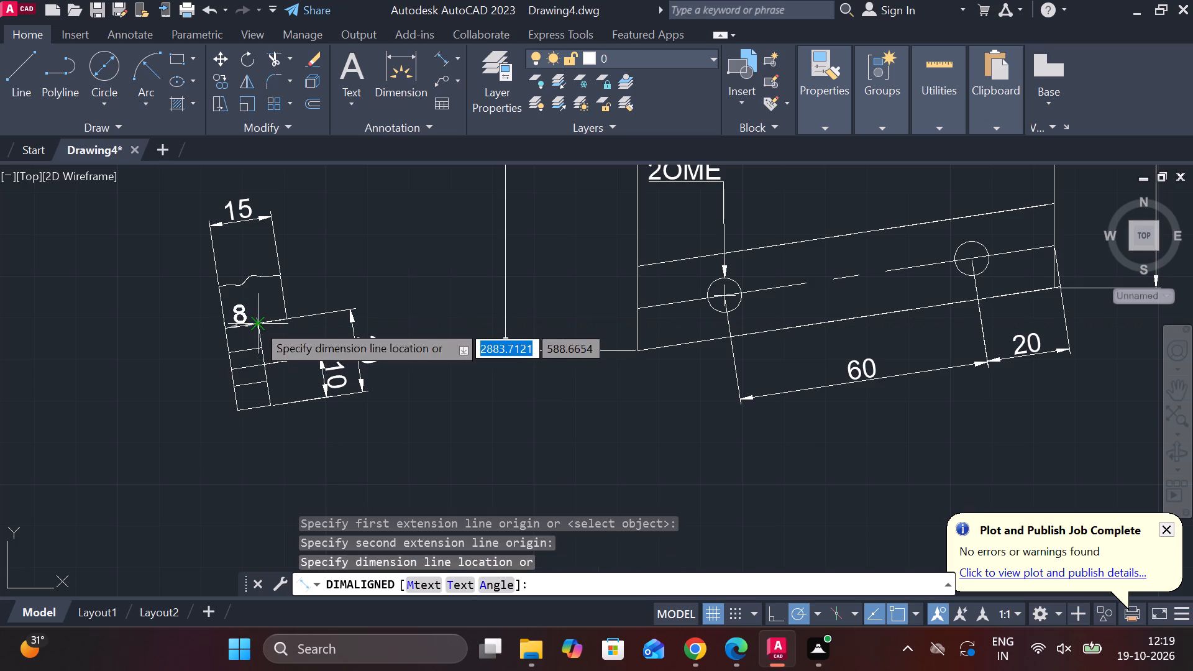
pyautogui.click(234, 252)
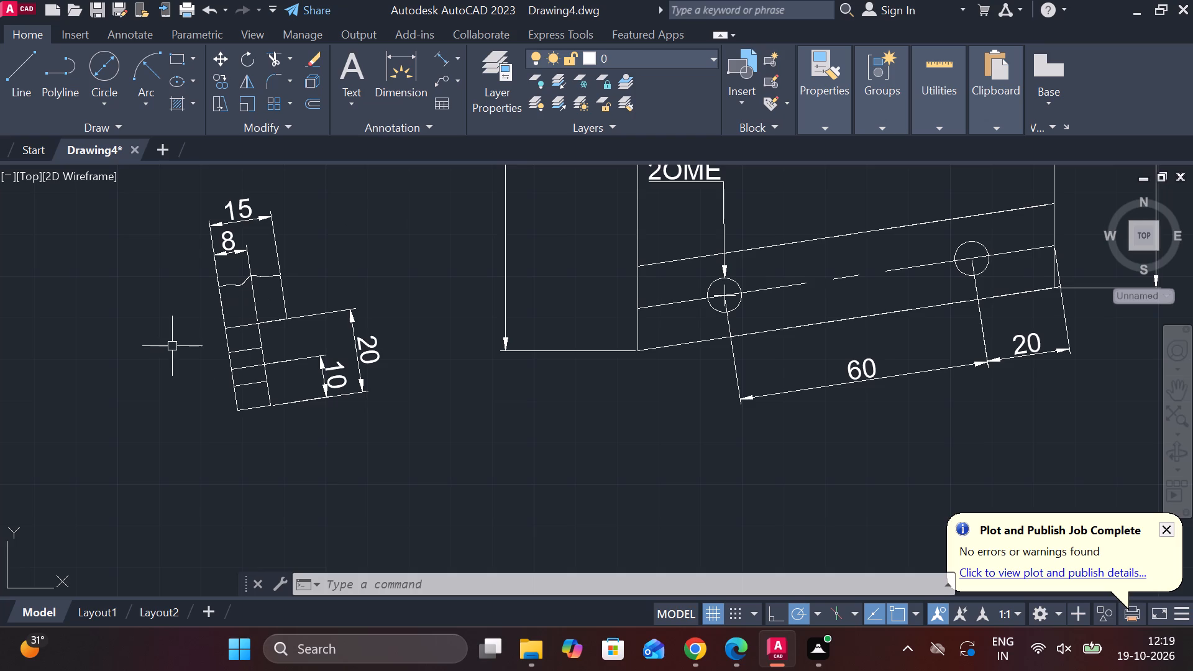
# Draw an upright rectangle of lines, 30 wide and 60 high, in the empty area to the right of the existing part views.
pyautogui.scroll(-3, 332, 322)
pyautogui.scroll(-2, 361, 220)
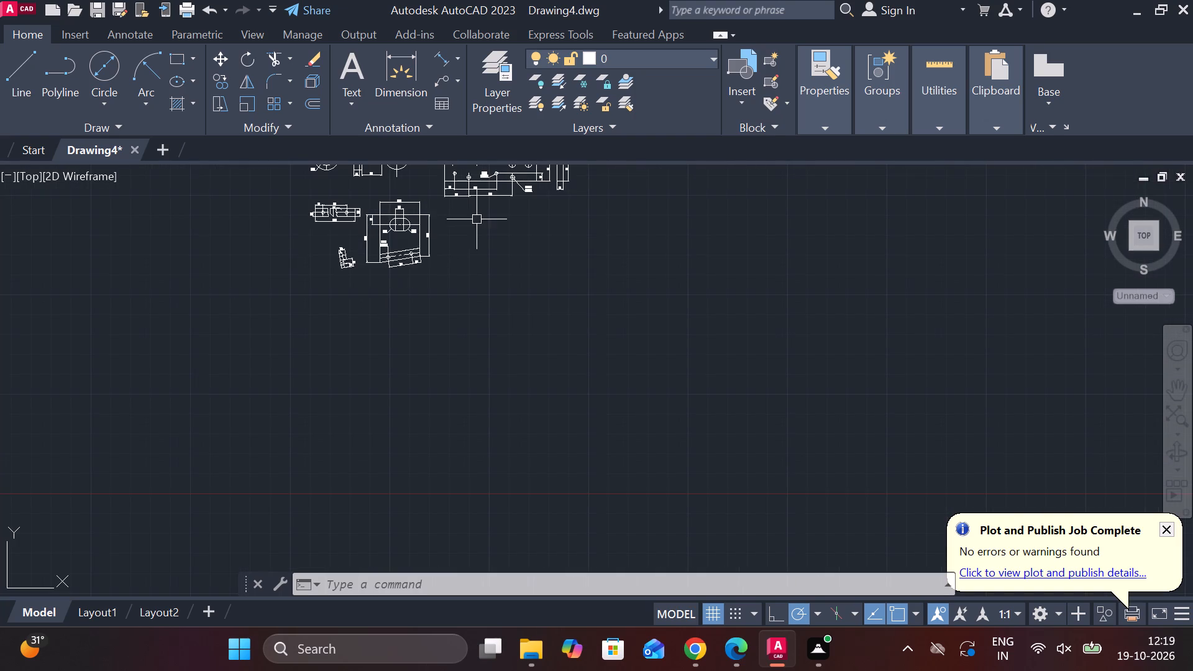
pyautogui.scroll(-3, 521, 329)
pyautogui.scroll(3, 461, 224)
pyautogui.scroll(-2, 494, 342)
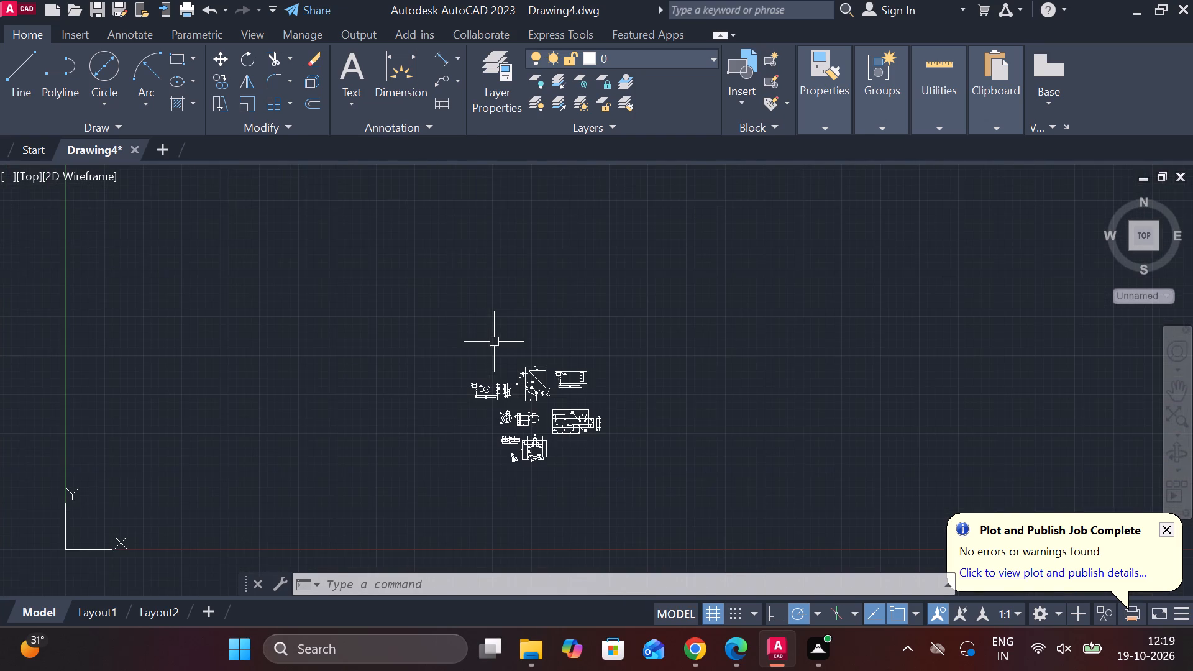
pyautogui.scroll(2, 629, 437)
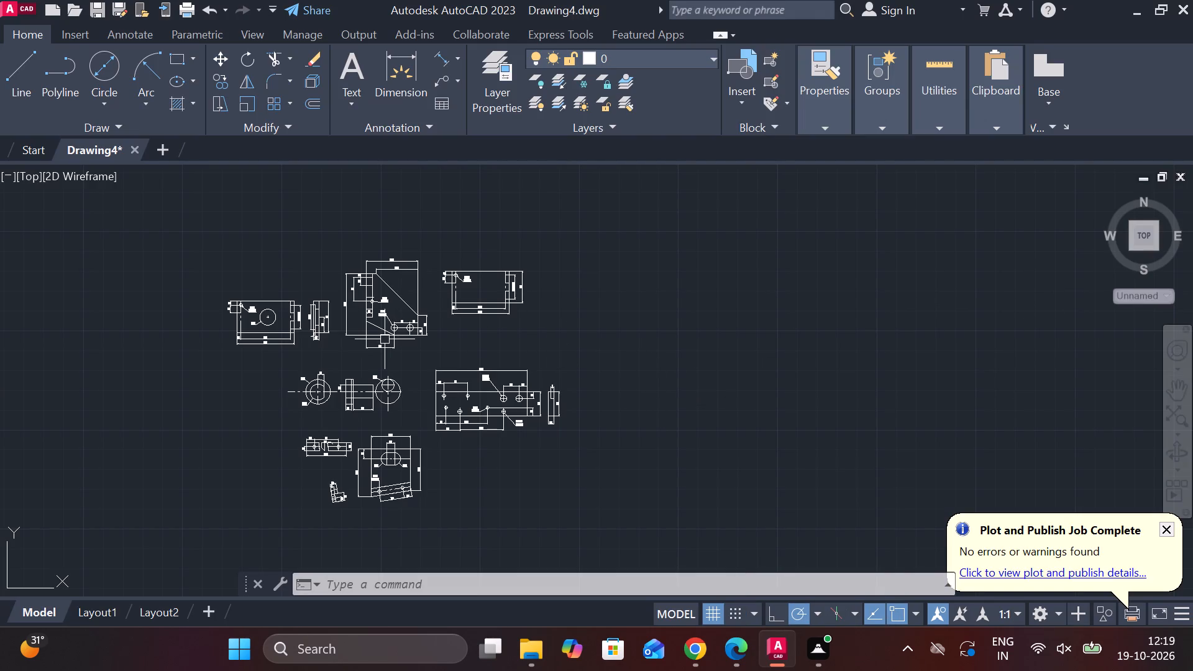
pyautogui.click(19, 49)
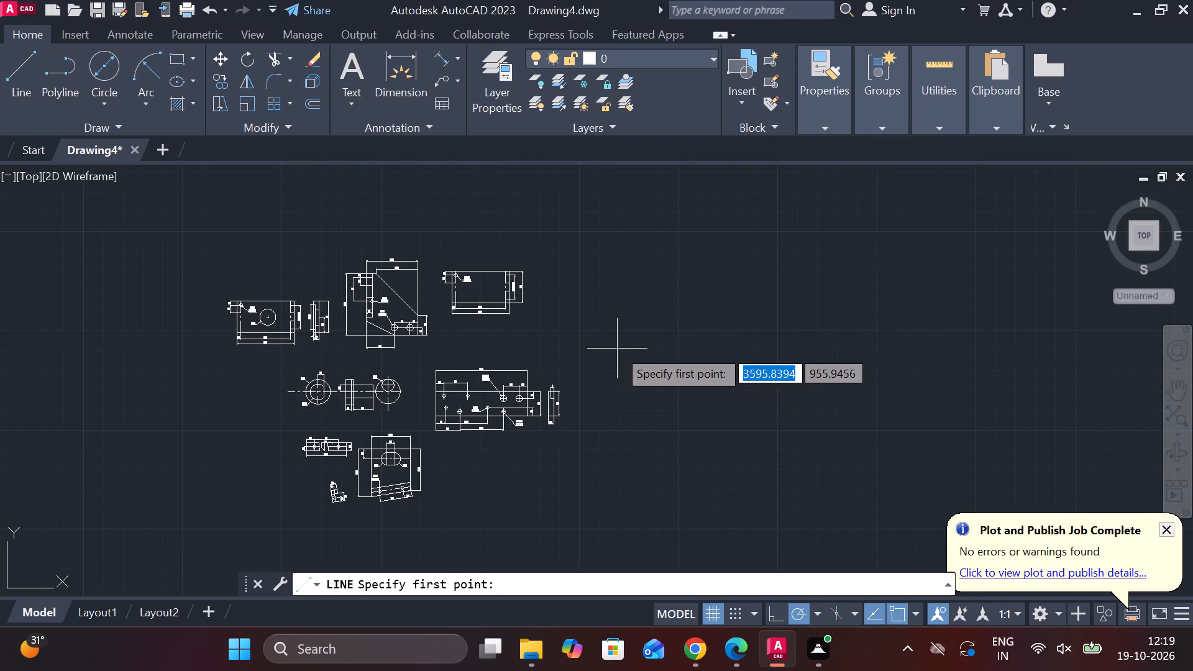
pyautogui.click(617, 349)
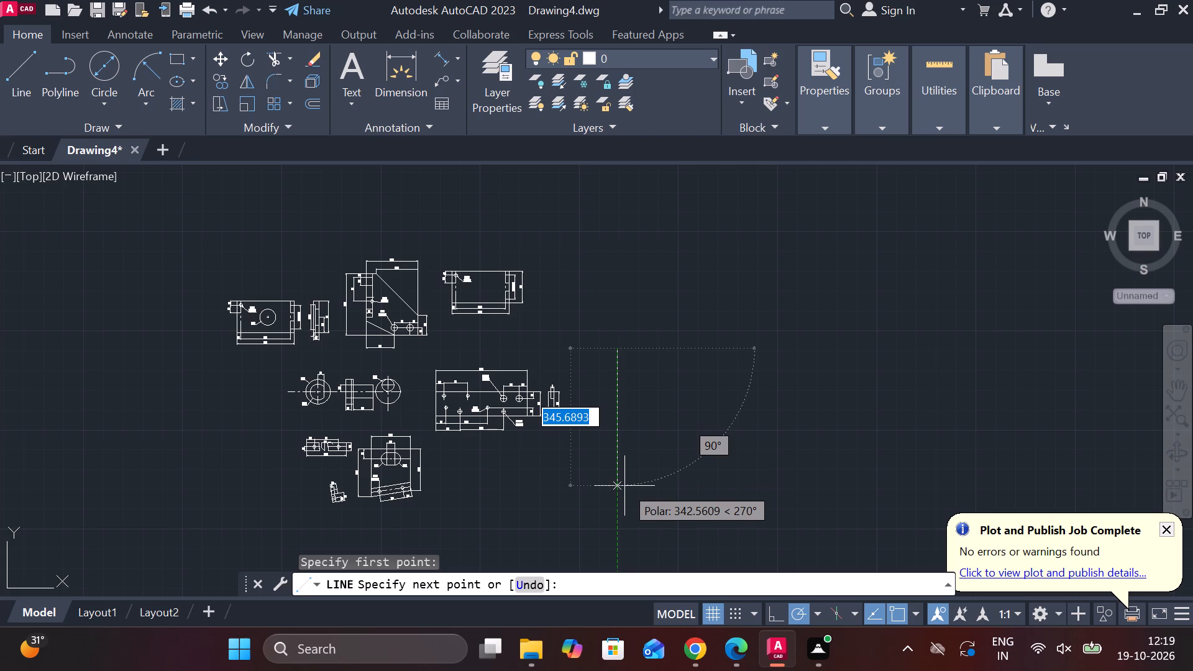
pyautogui.write('60')
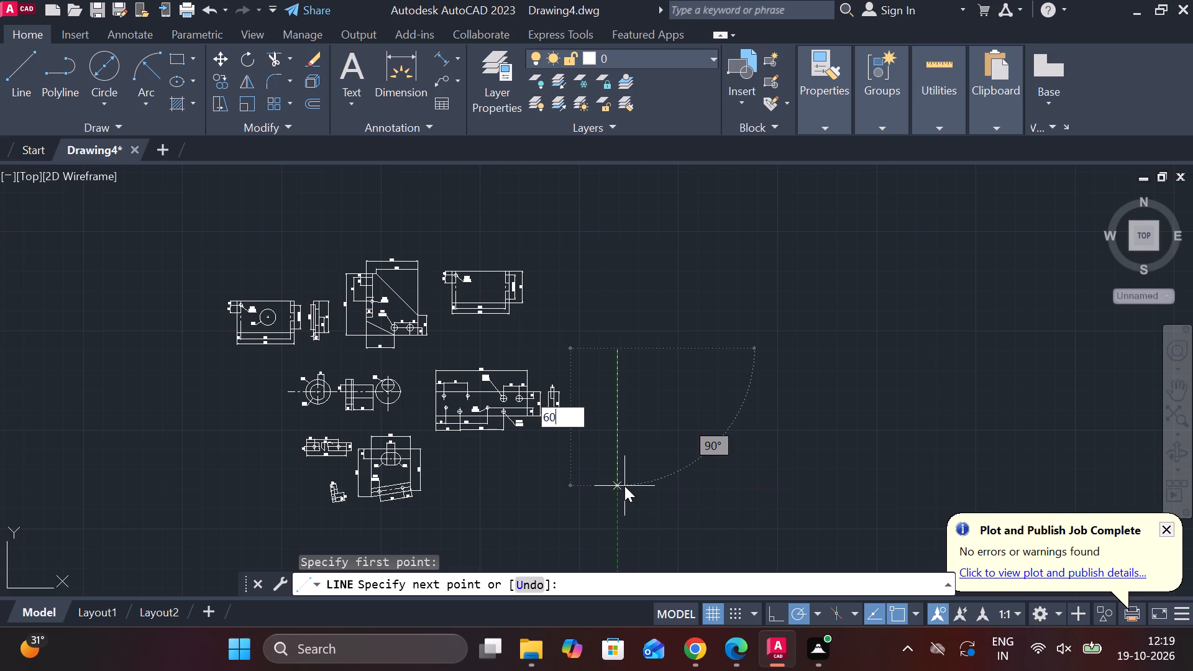
pyautogui.press('Return')
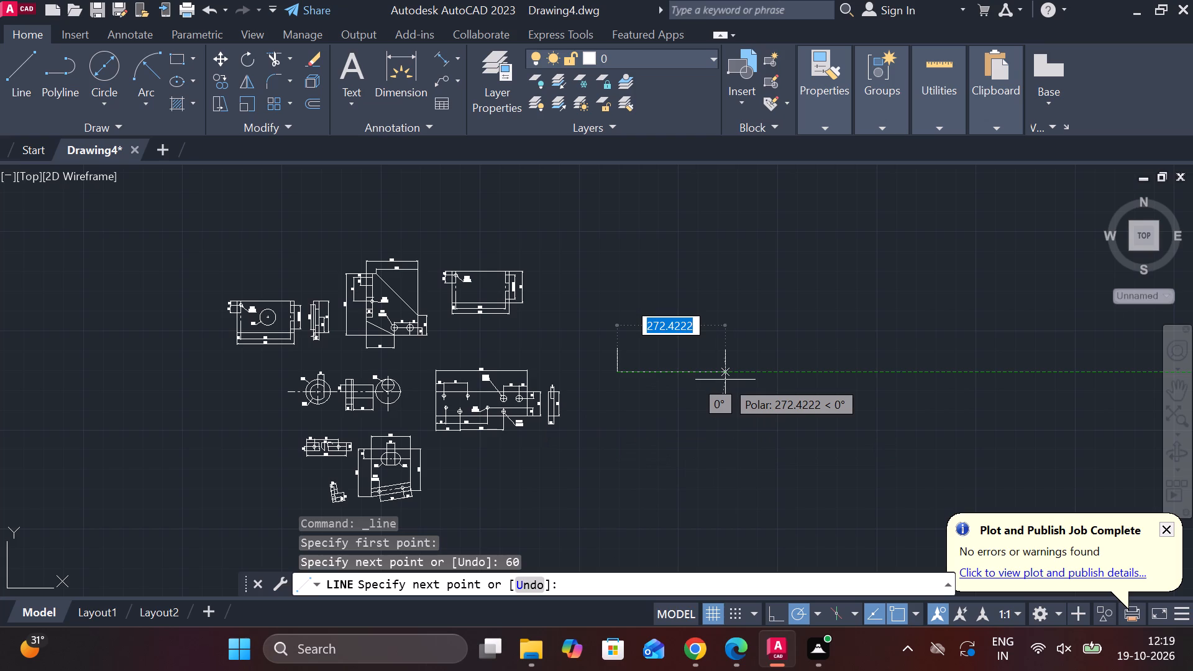
pyautogui.write('30')
pyautogui.press('Return')
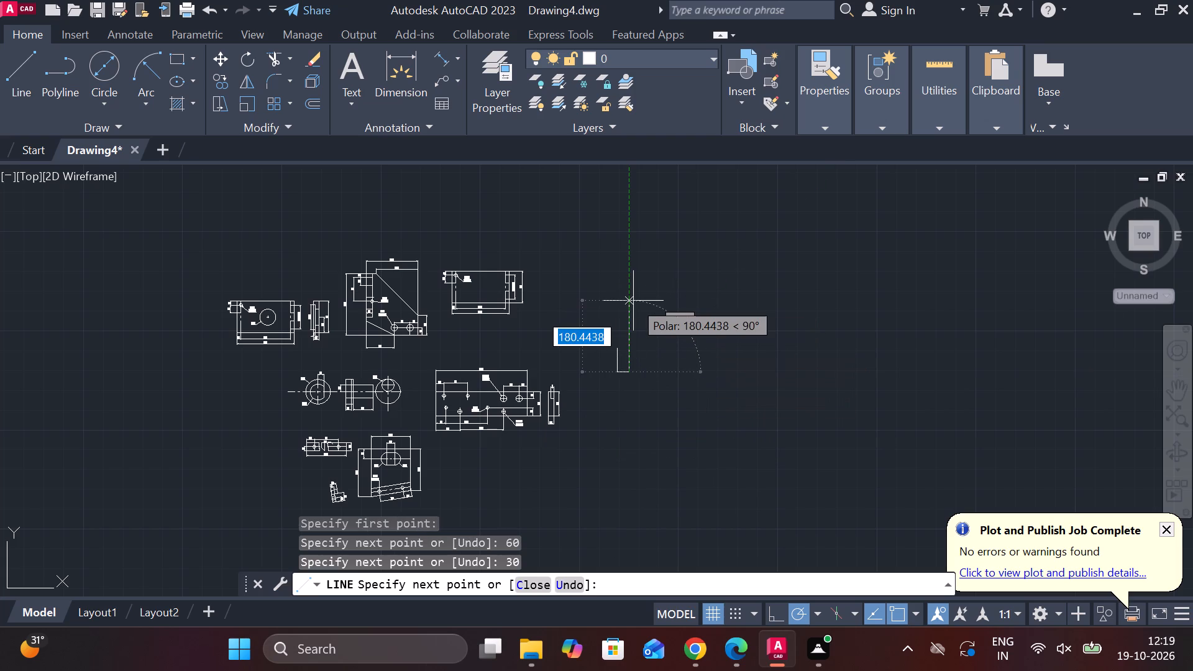
pyautogui.press('6')
pyautogui.press('0')
pyautogui.press('Return')
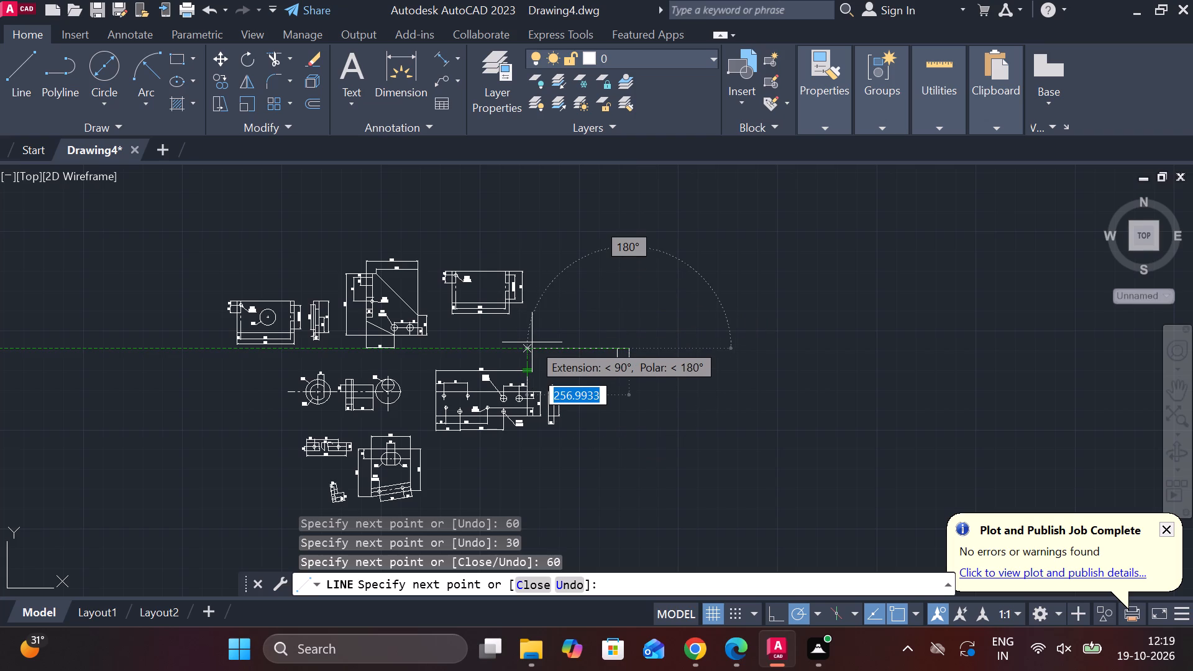
pyautogui.write('30')
pyautogui.press('Return')
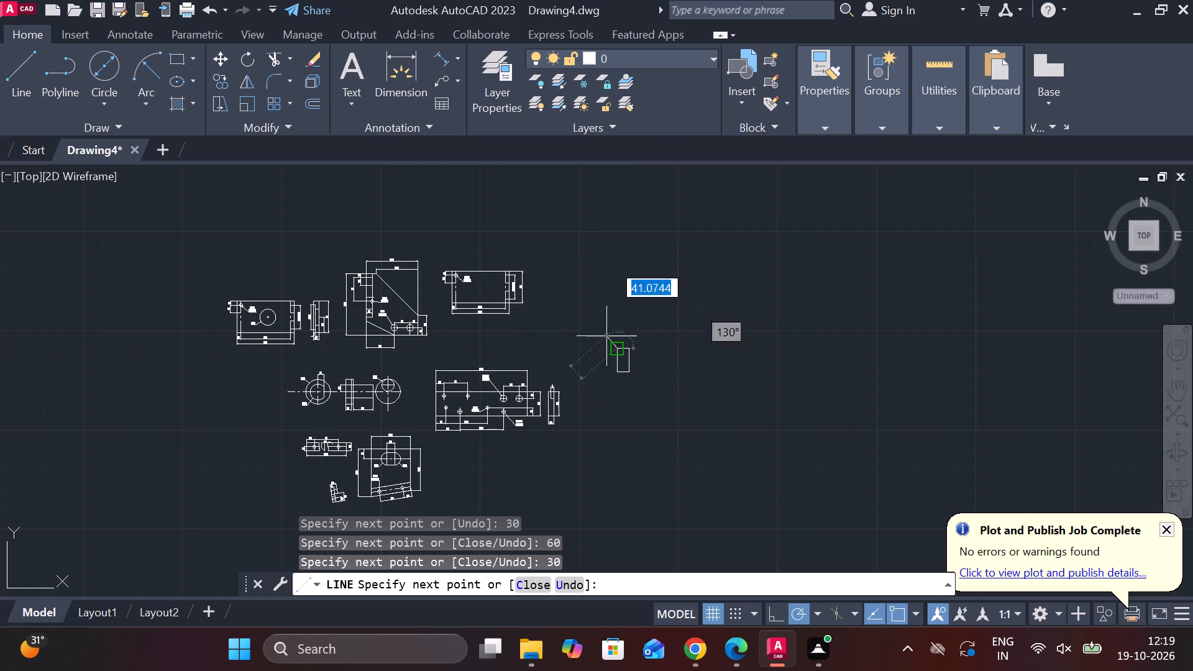
pyautogui.press('Escape')
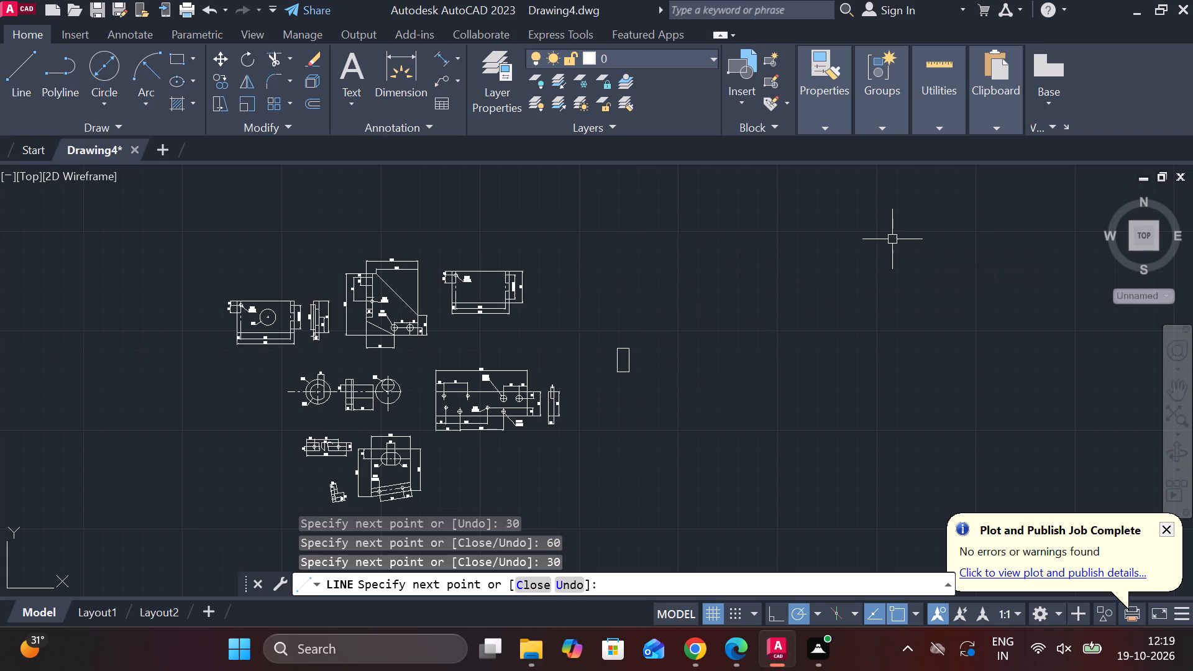
pyautogui.scroll(1, 633, 372)
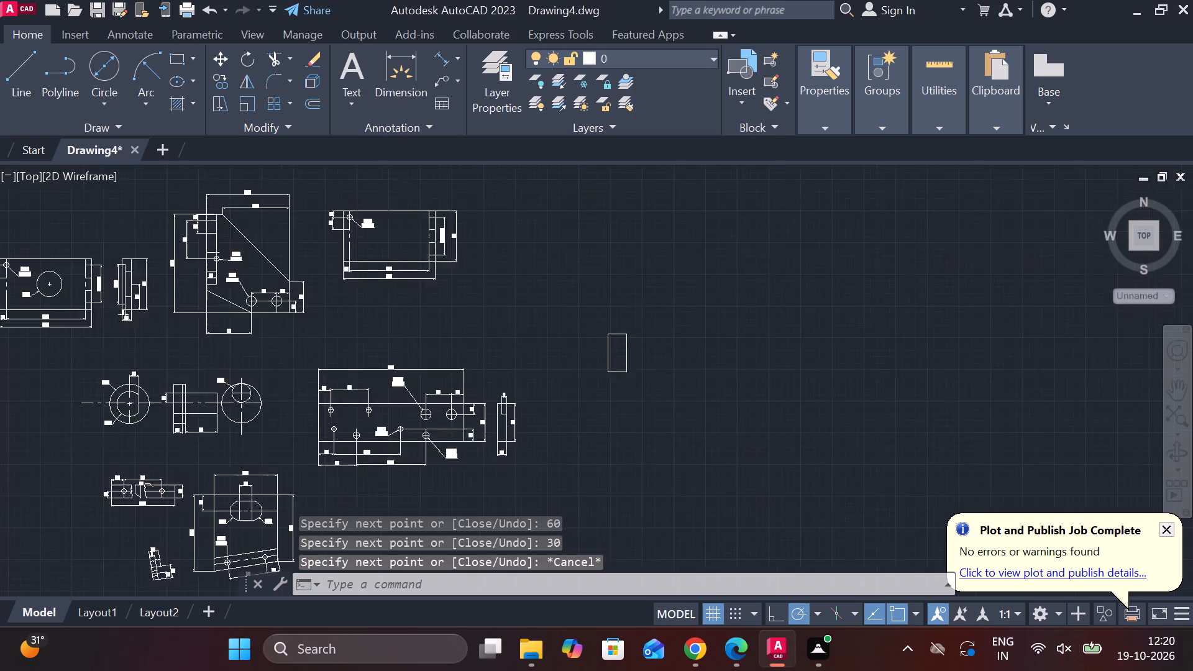
# Draw a horizontal line across the 30 by 60 rectangle, joining the midpoints of its two long sides.
pyautogui.scroll(3, 633, 372)
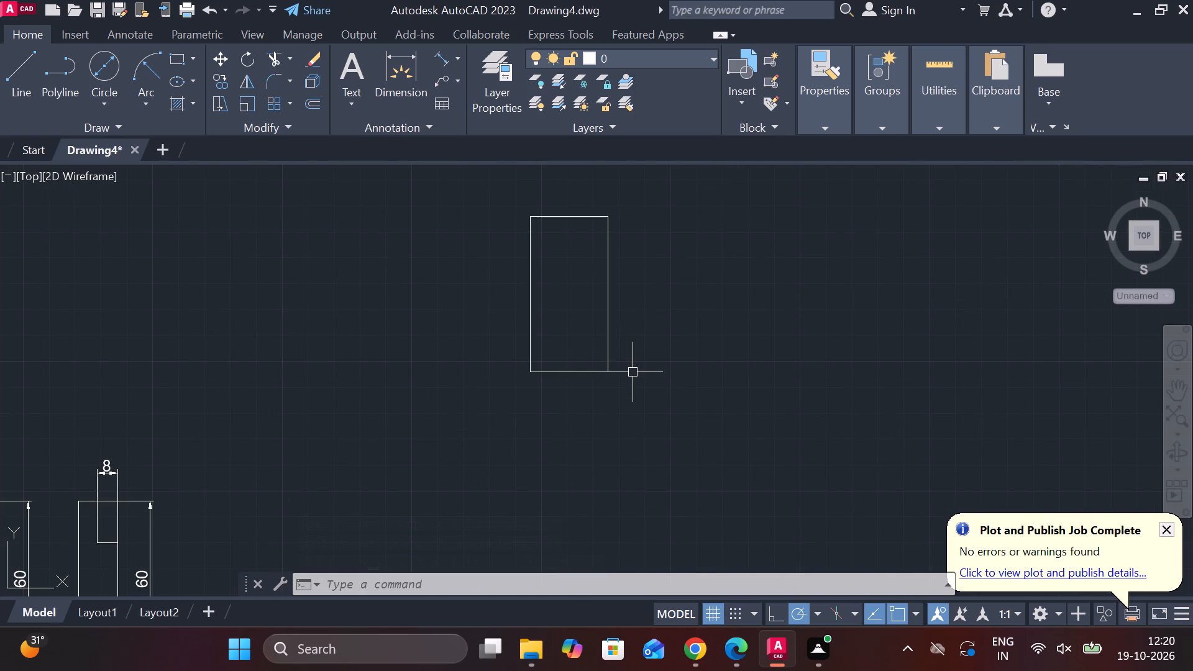
pyautogui.click(27, 88)
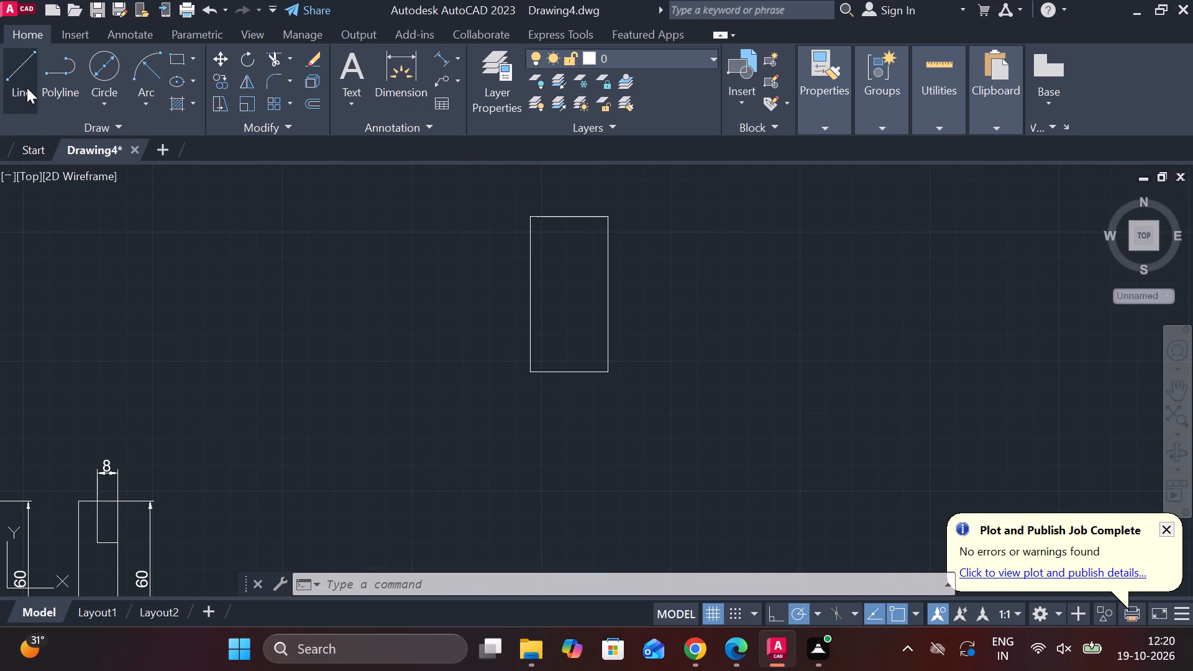
pyautogui.click(535, 298)
pyautogui.click(603, 291)
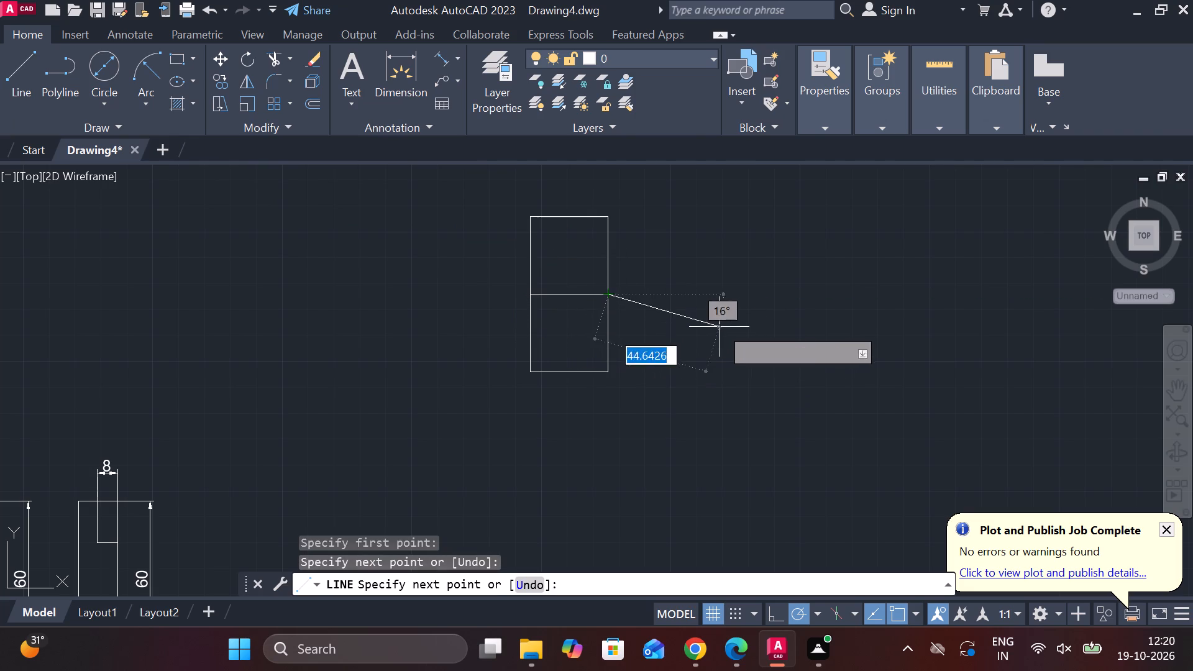
pyautogui.press('Escape')
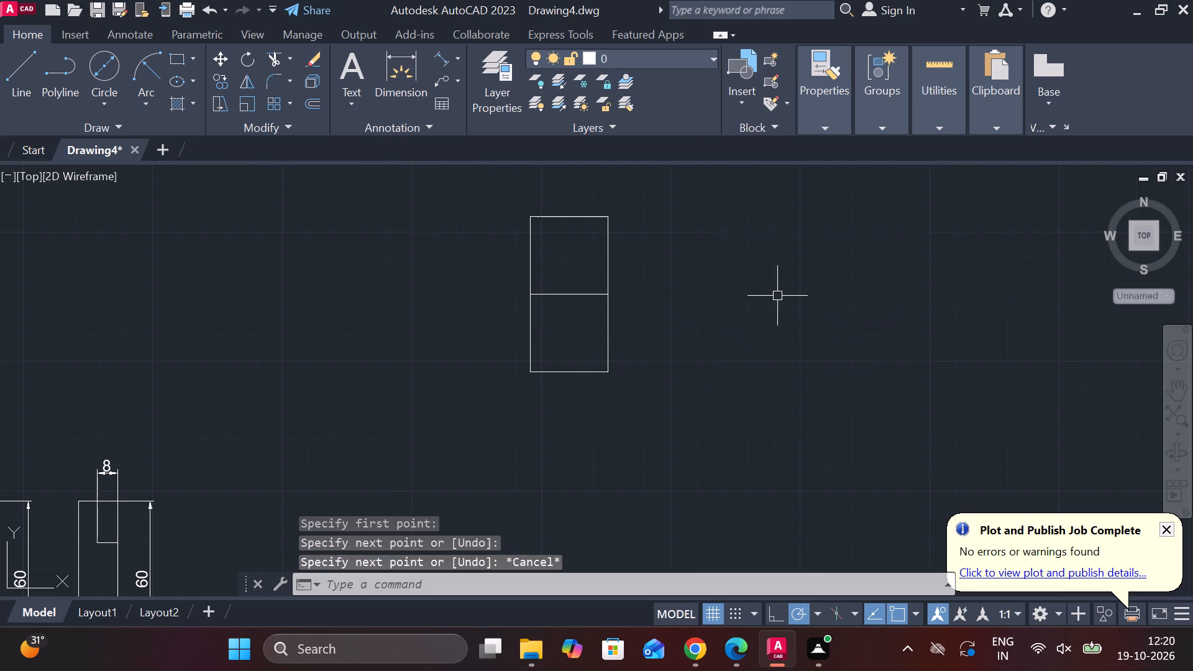
# Copy the rectangle's horizontal middle line 20 below and 20 above itself.
pyautogui.doubleClick(567, 297)
pyautogui.write('CO')
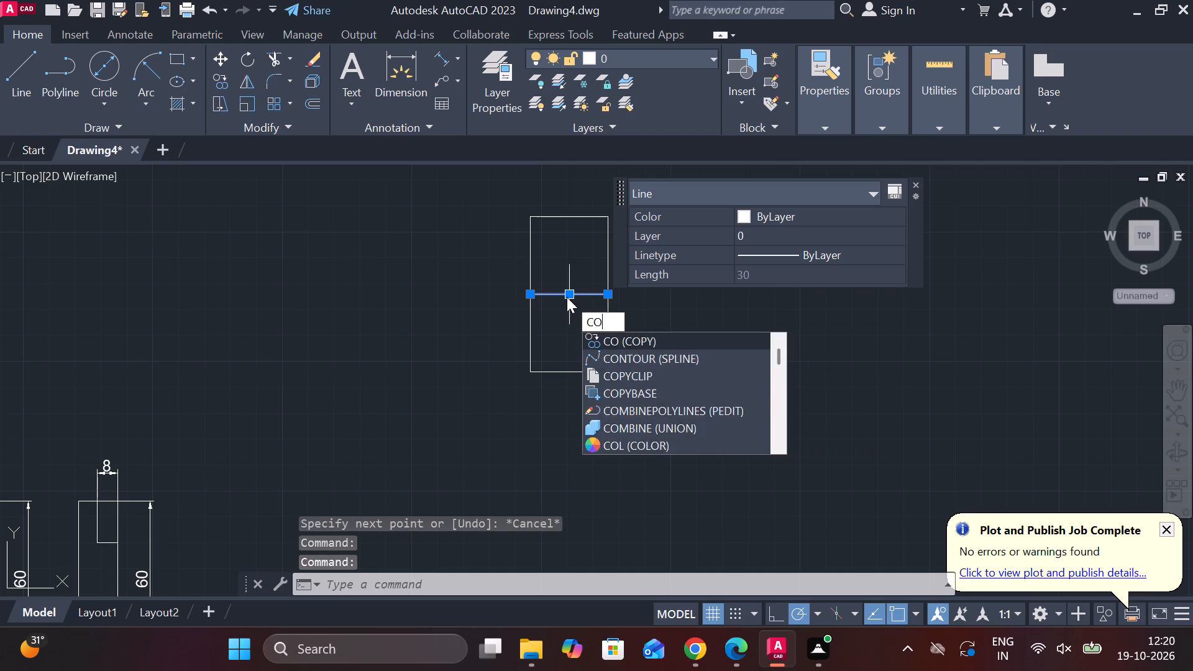
pyautogui.press('Return')
pyautogui.click(567, 297)
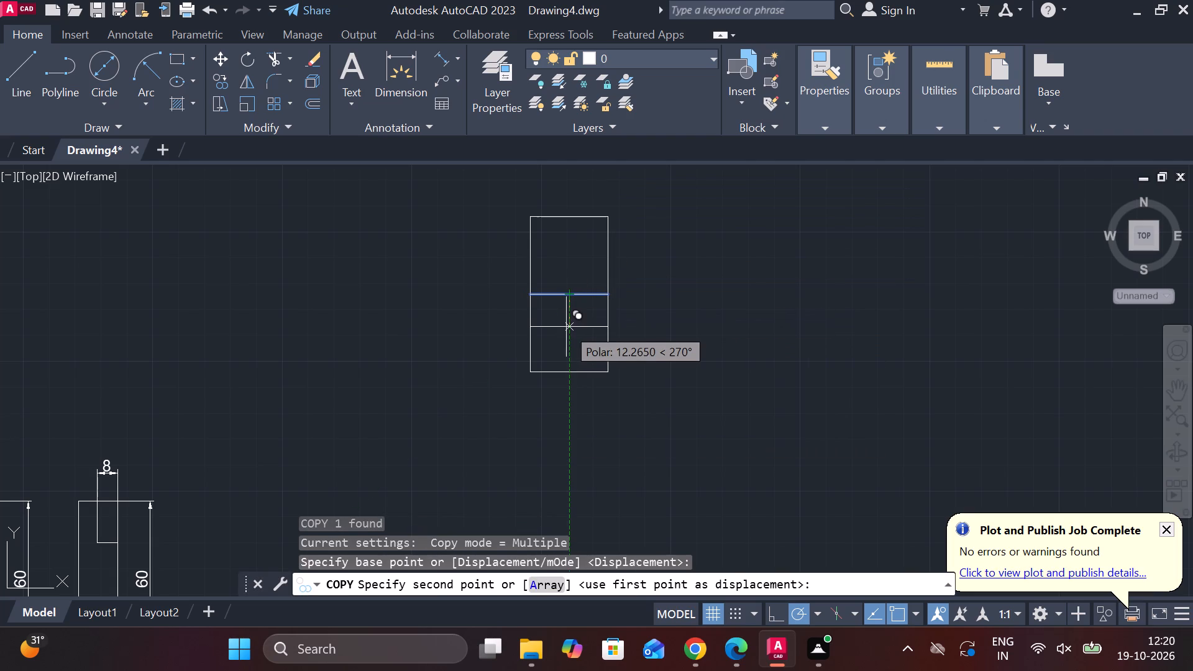
pyautogui.press('2')
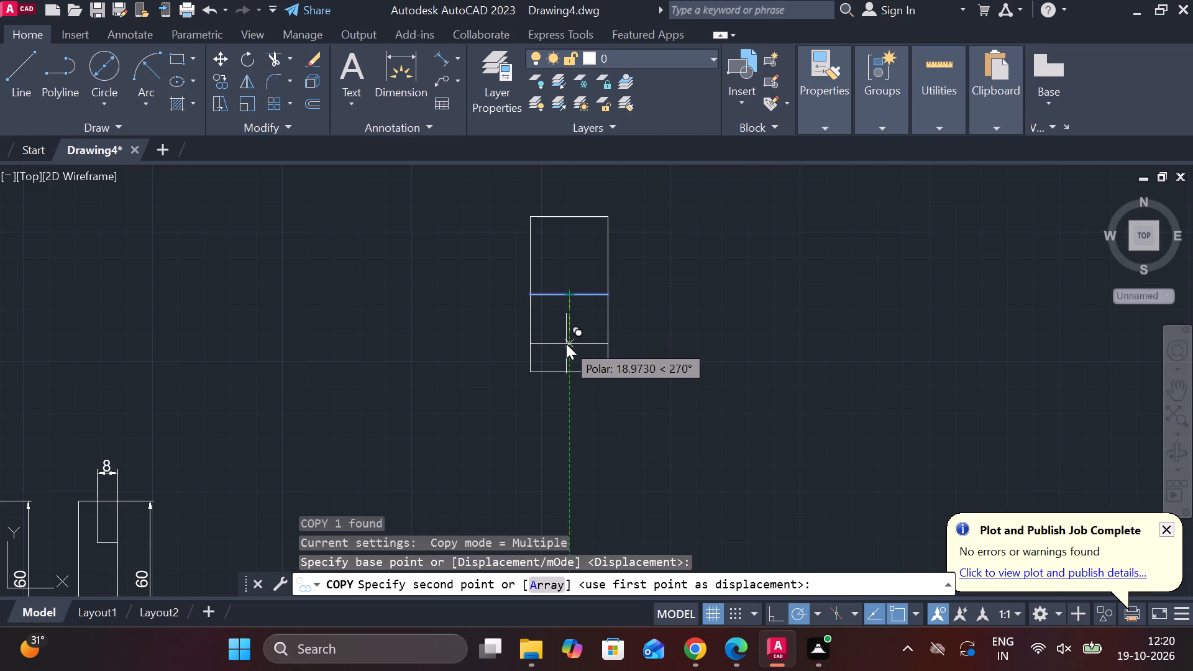
pyautogui.press('0')
pyautogui.press('Return')
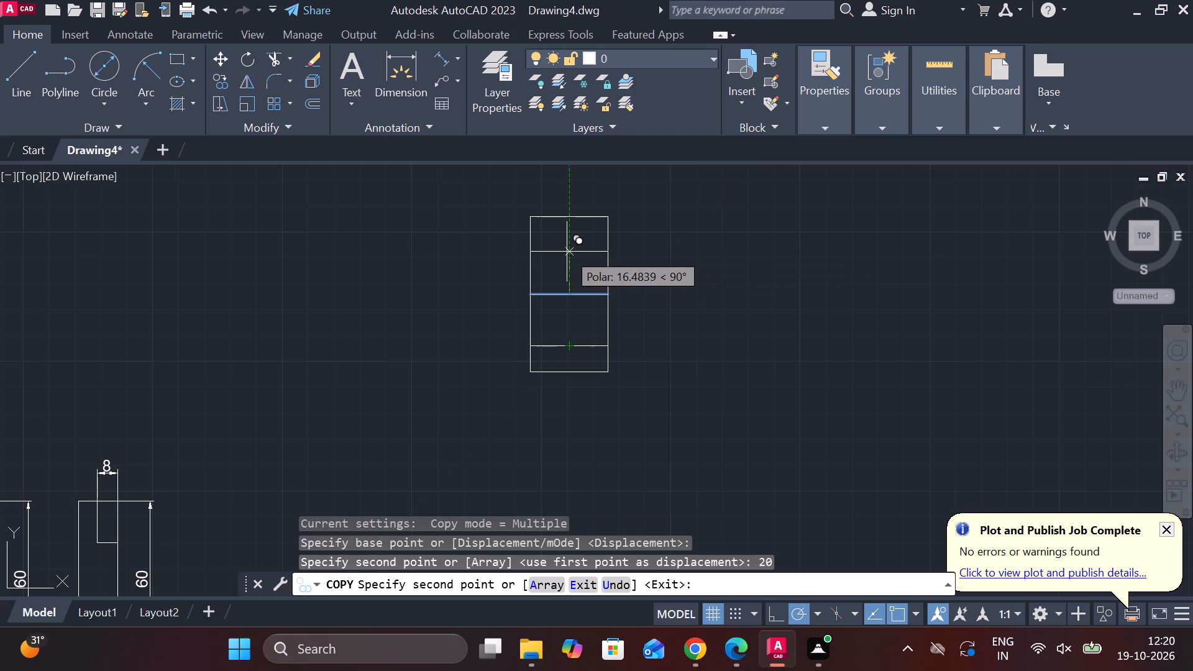
pyautogui.write('20')
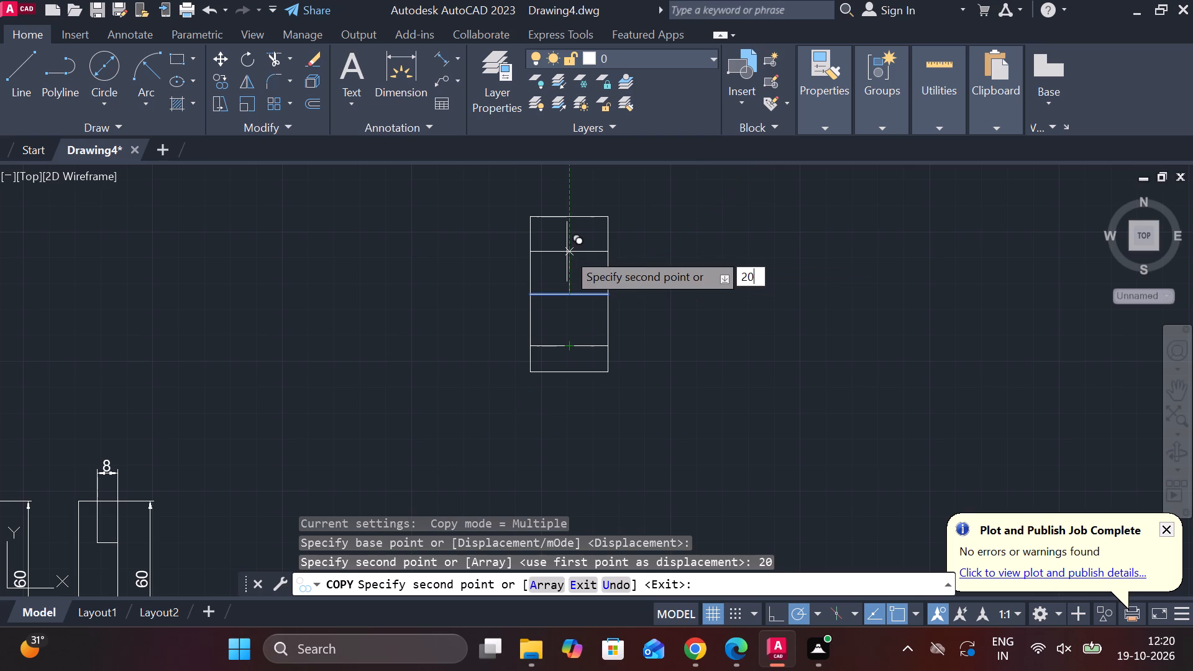
pyautogui.press('Return')
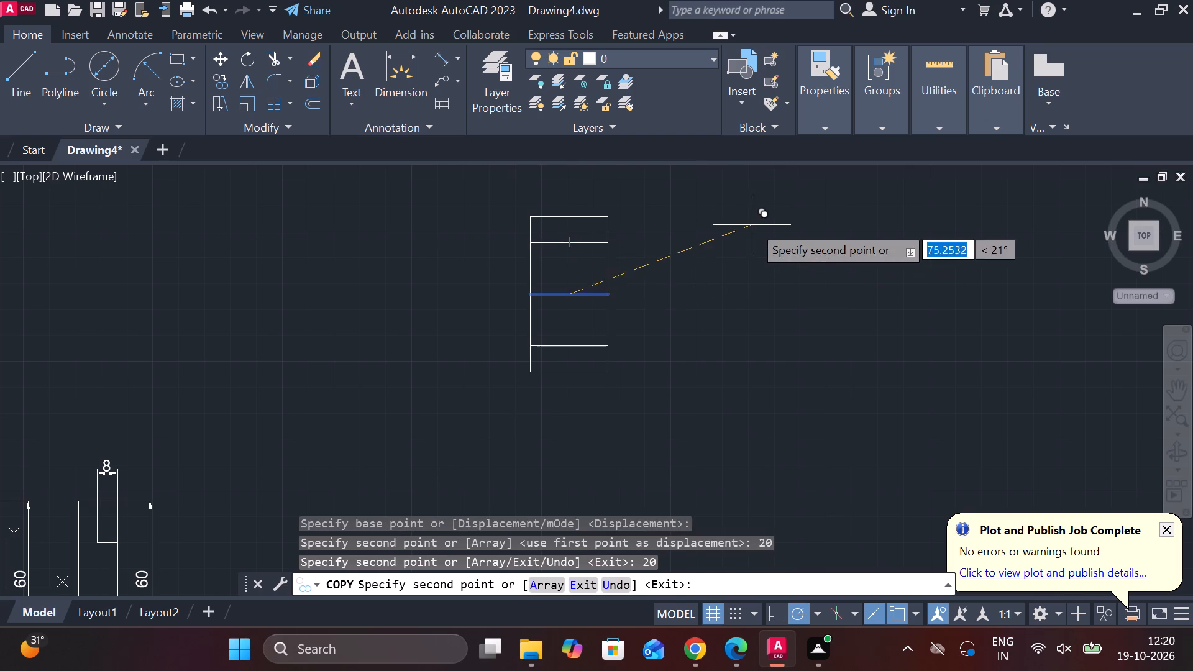
pyautogui.press('Escape')
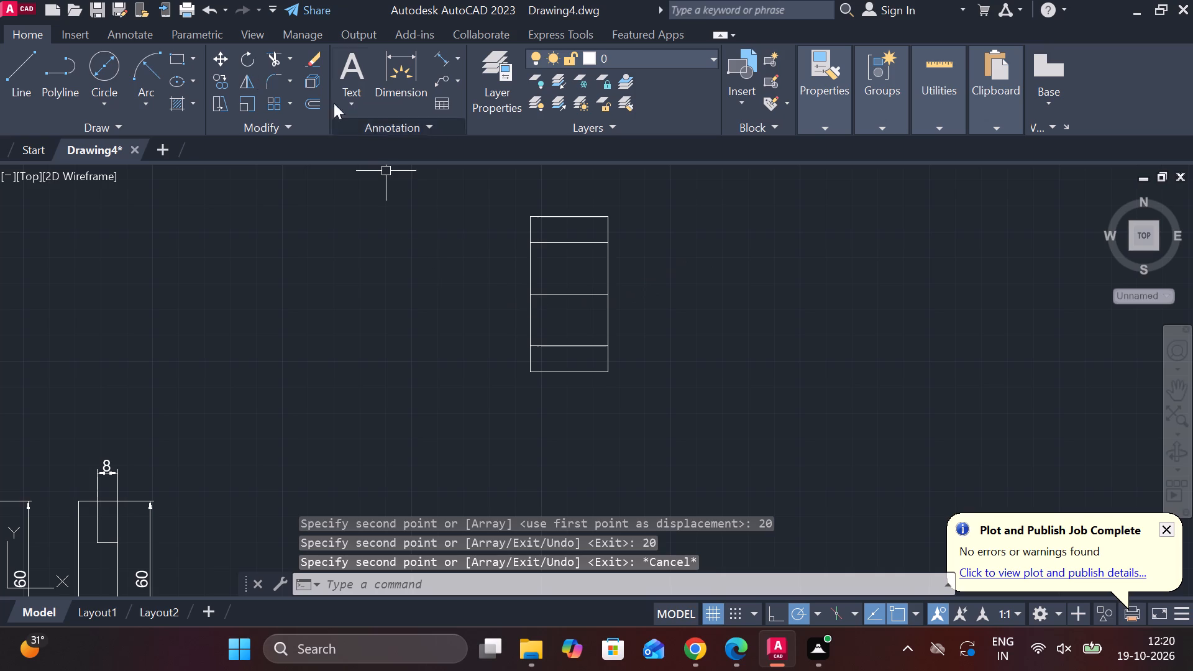
# Draw short vertical lines through the middle of the rectangle's top and bottom strips, from each outer edge's midpoint to the nearest horizontal line.
pyautogui.click(9, 78)
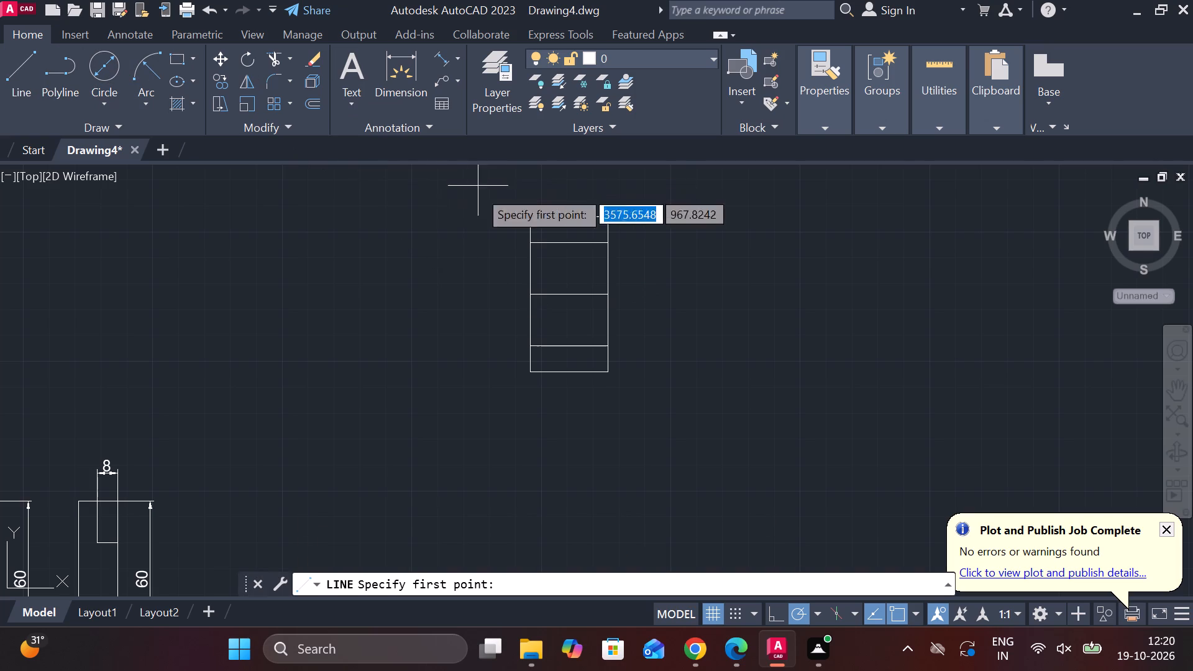
pyautogui.click(571, 243)
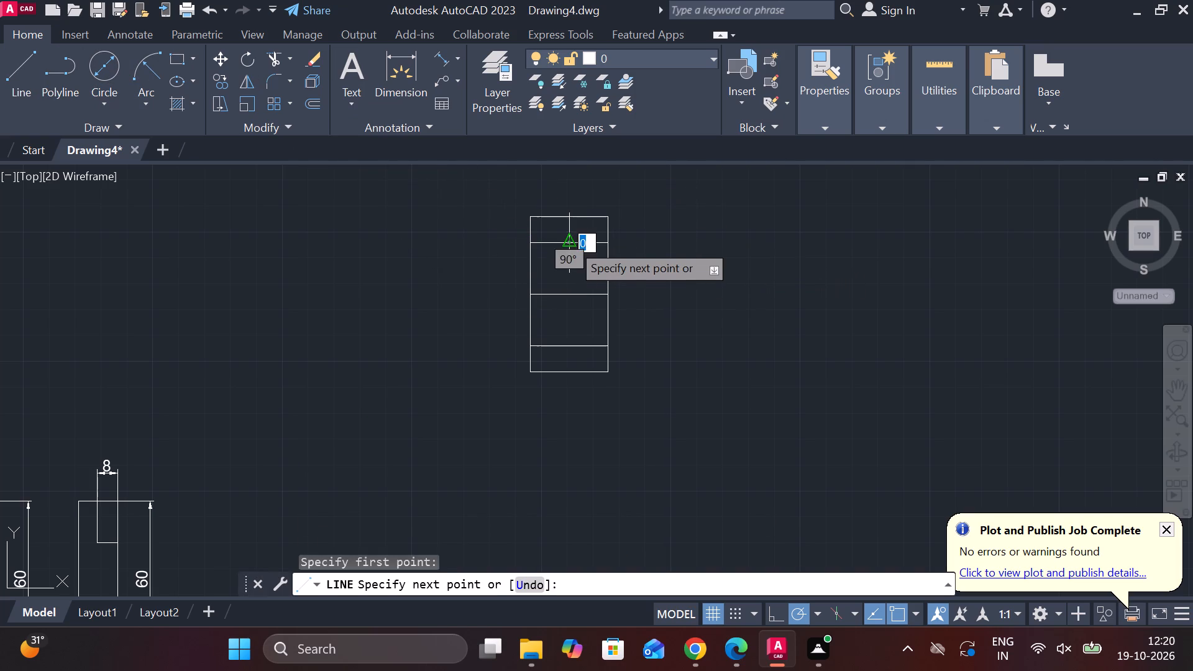
pyautogui.click(572, 221)
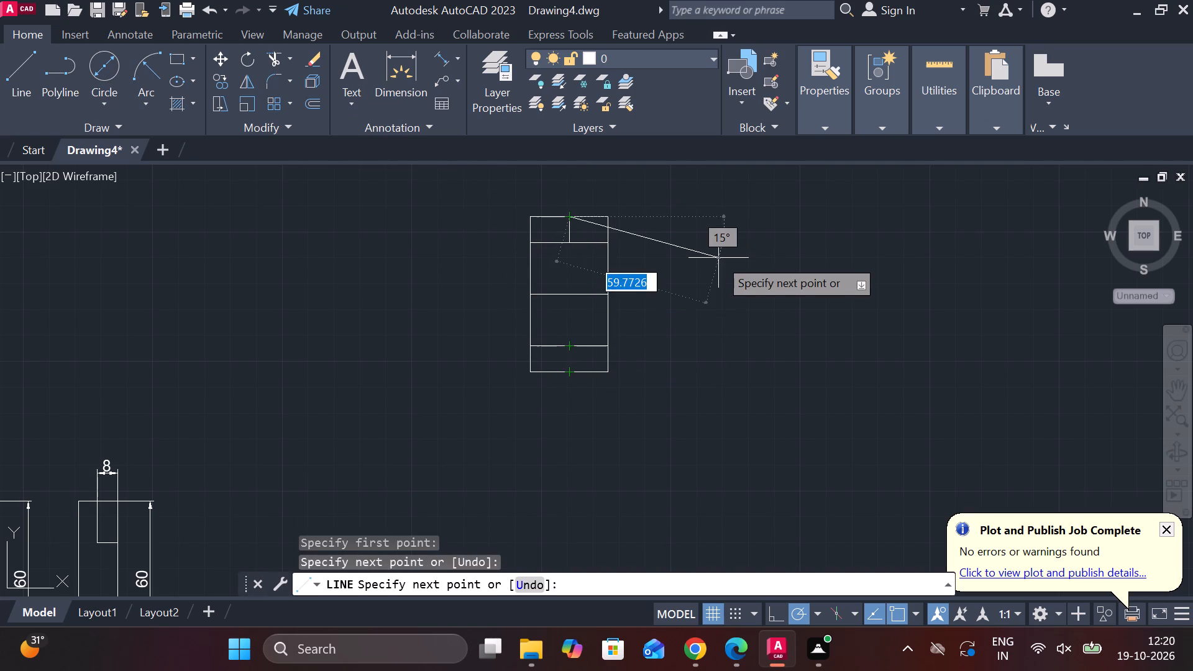
pyautogui.press('Escape')
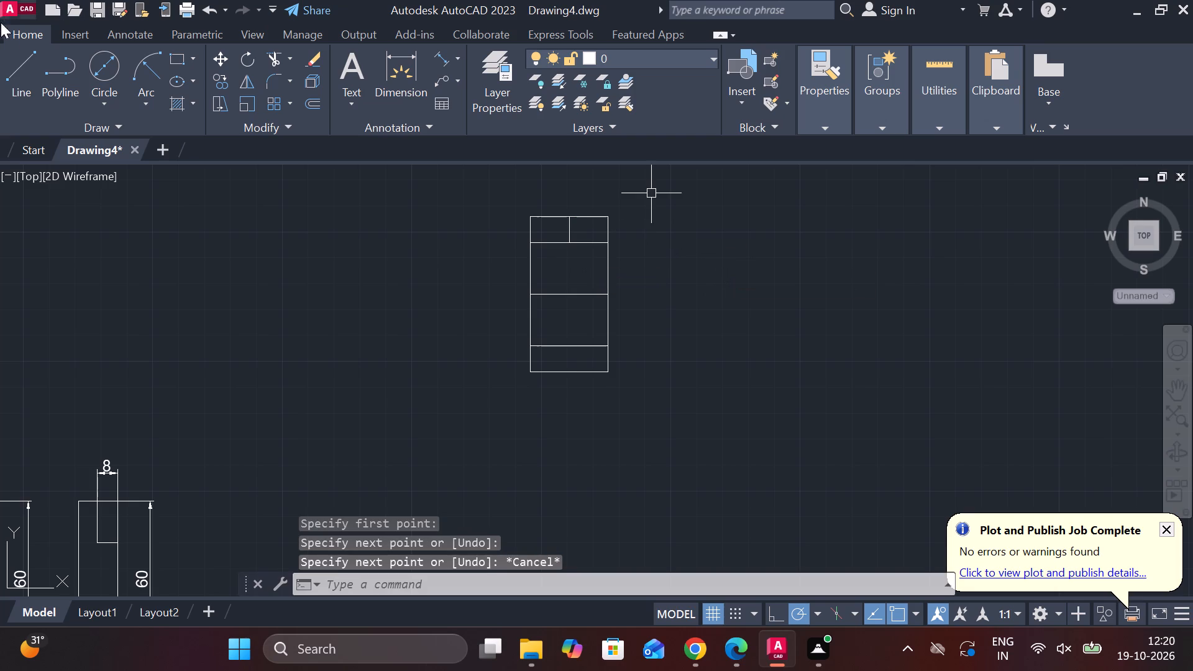
pyautogui.click(19, 64)
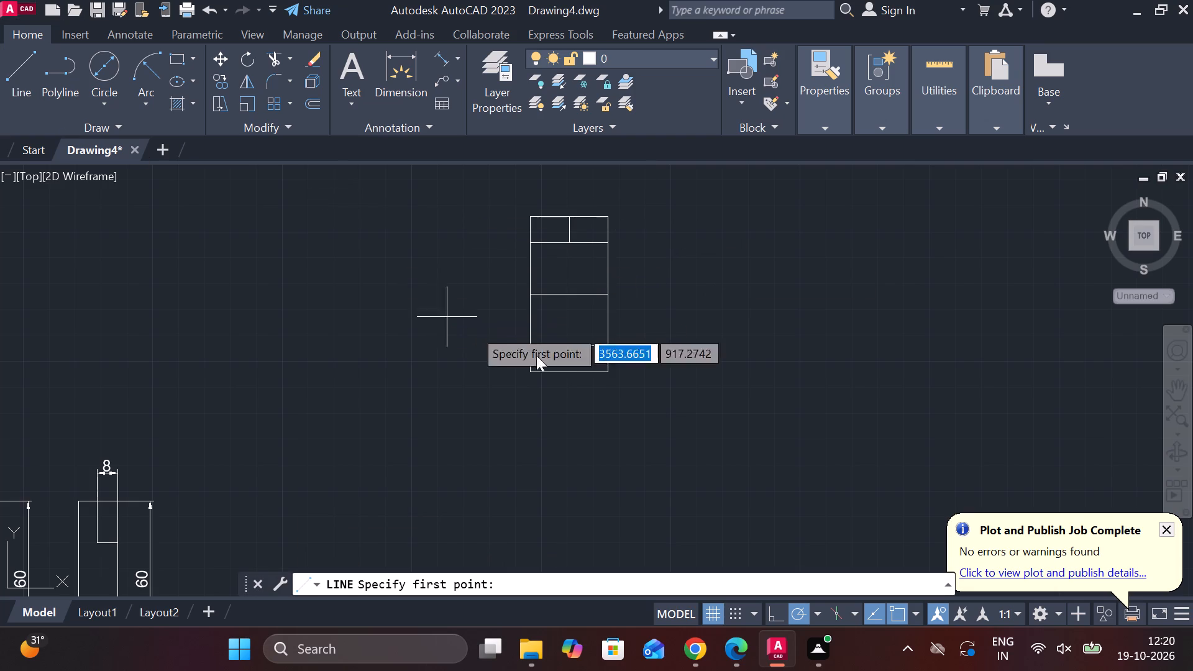
pyautogui.click(566, 376)
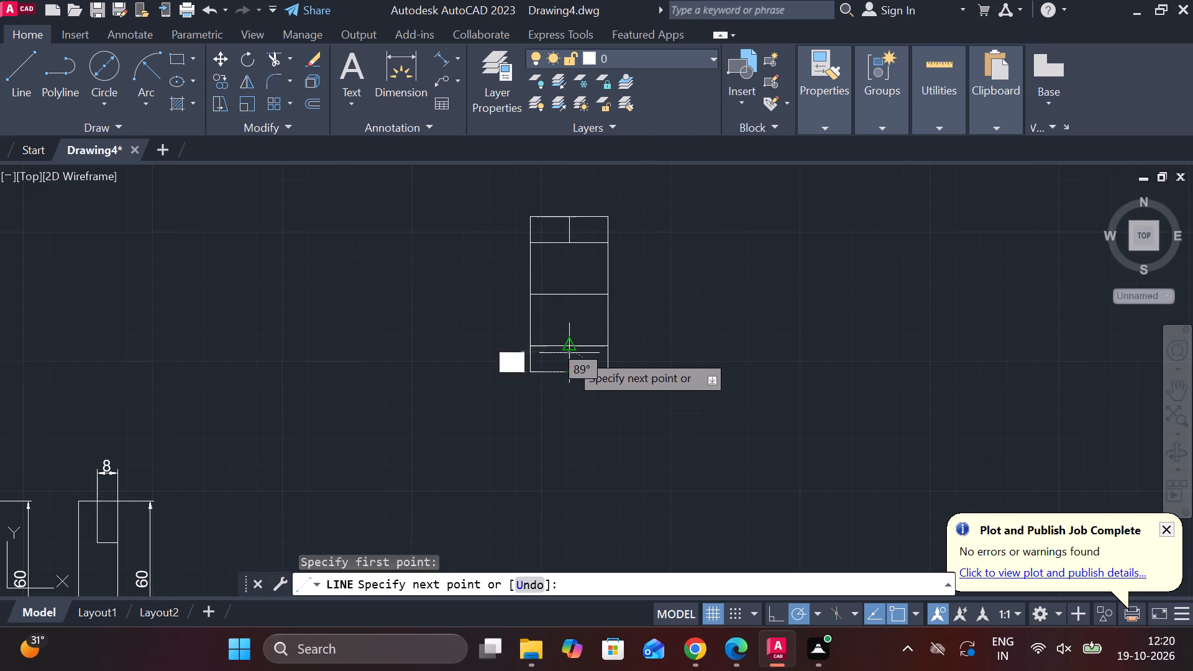
pyautogui.click(571, 347)
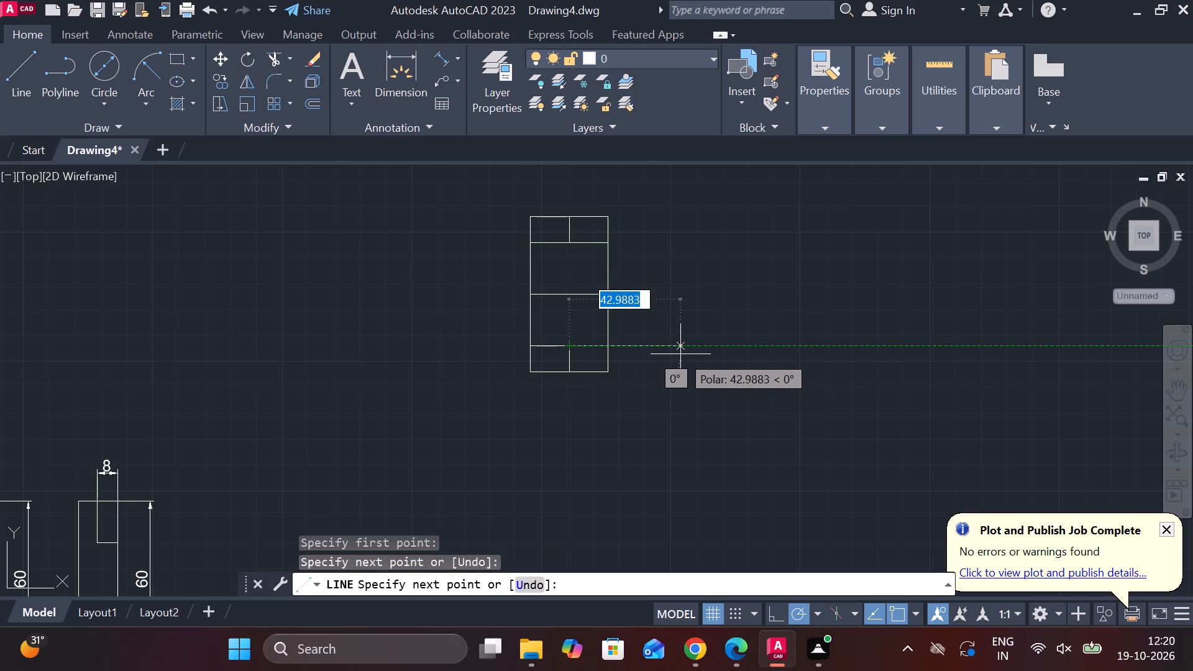
pyautogui.press('Escape')
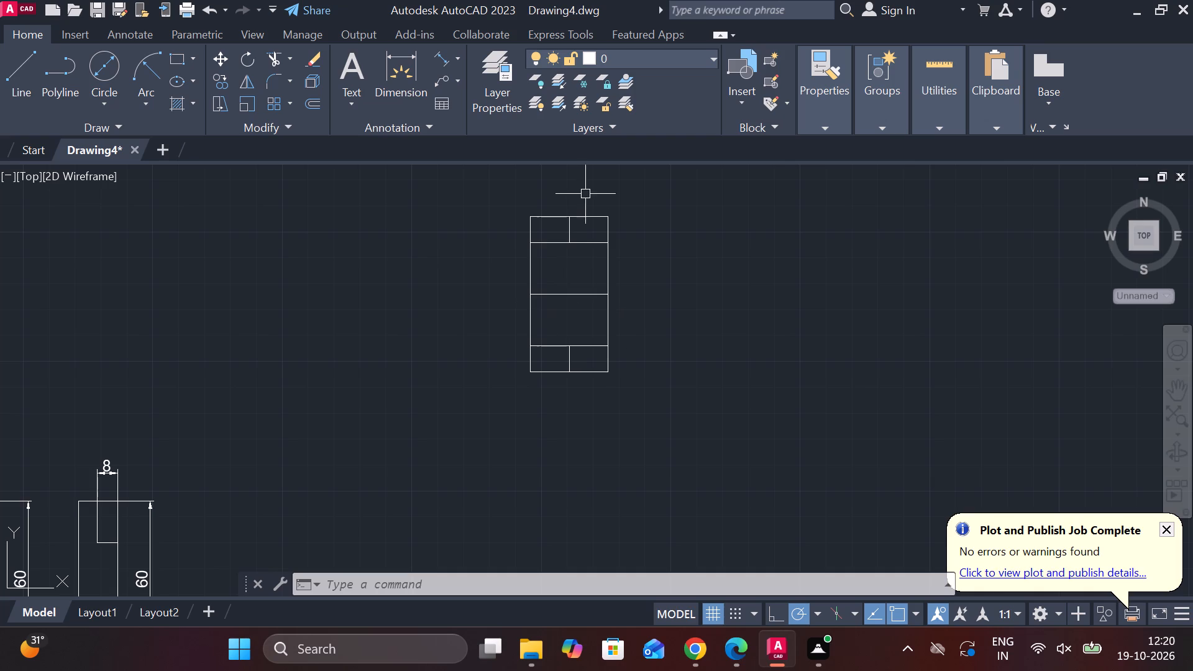
# Copy the top strip's short vertical middle line at a distance of 8 to each side.
pyautogui.click(568, 226)
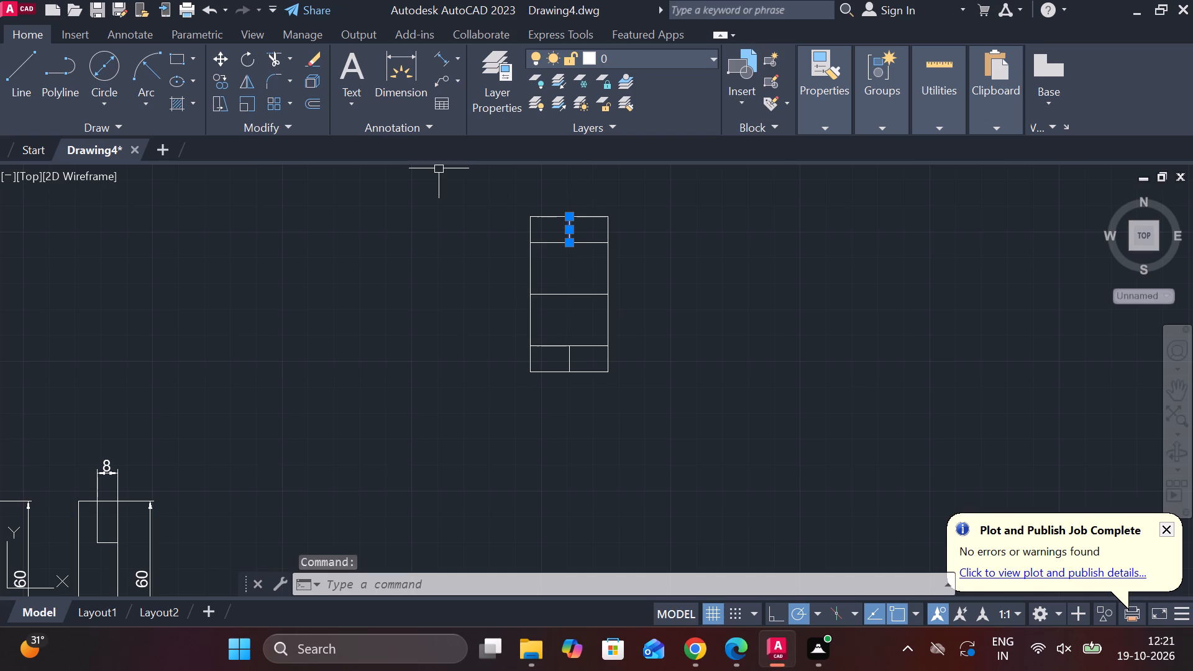
pyautogui.press('c')
pyautogui.press('o')
pyautogui.press('Return')
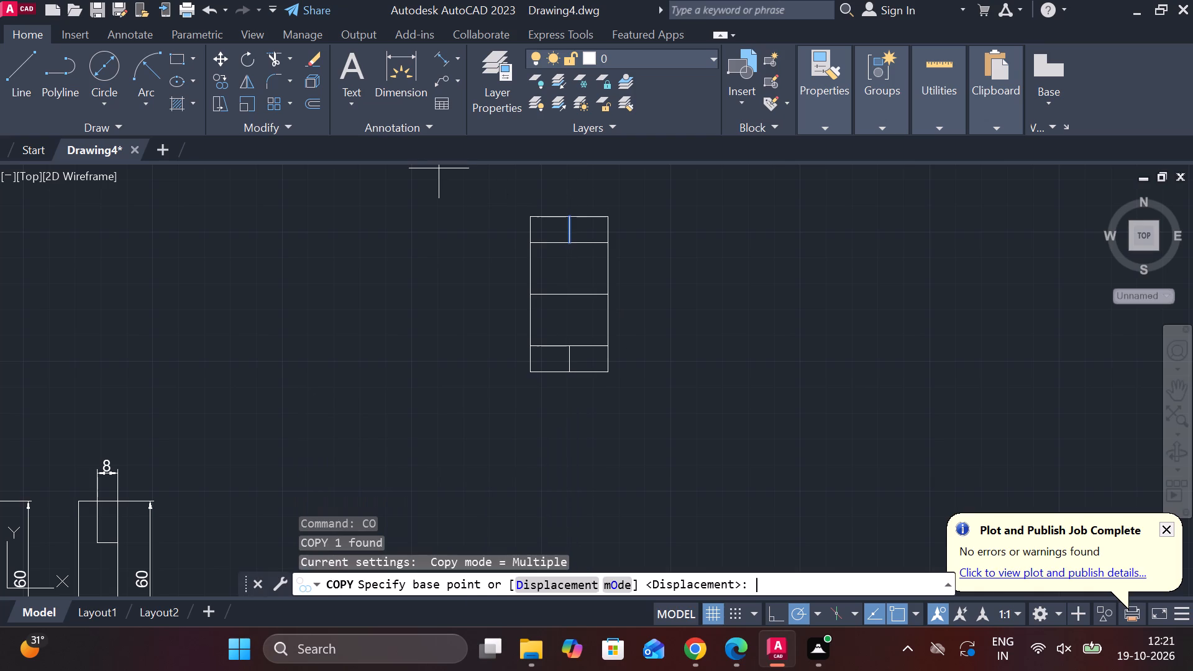
pyautogui.click(571, 226)
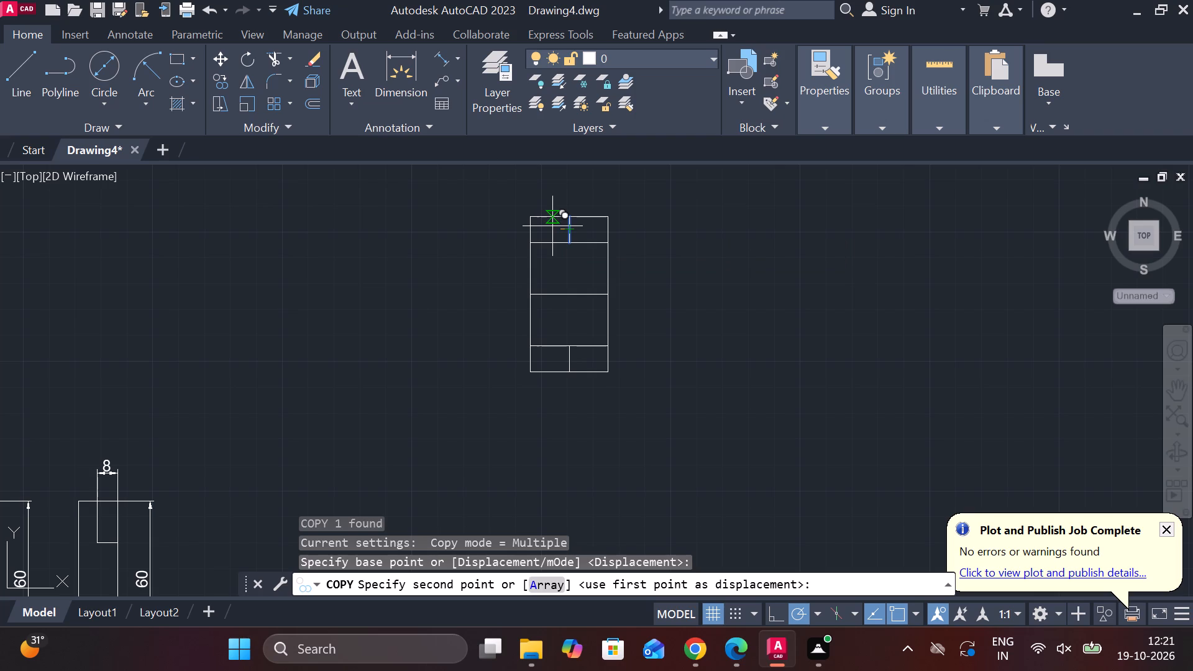
pyautogui.press('8')
pyautogui.press('Return')
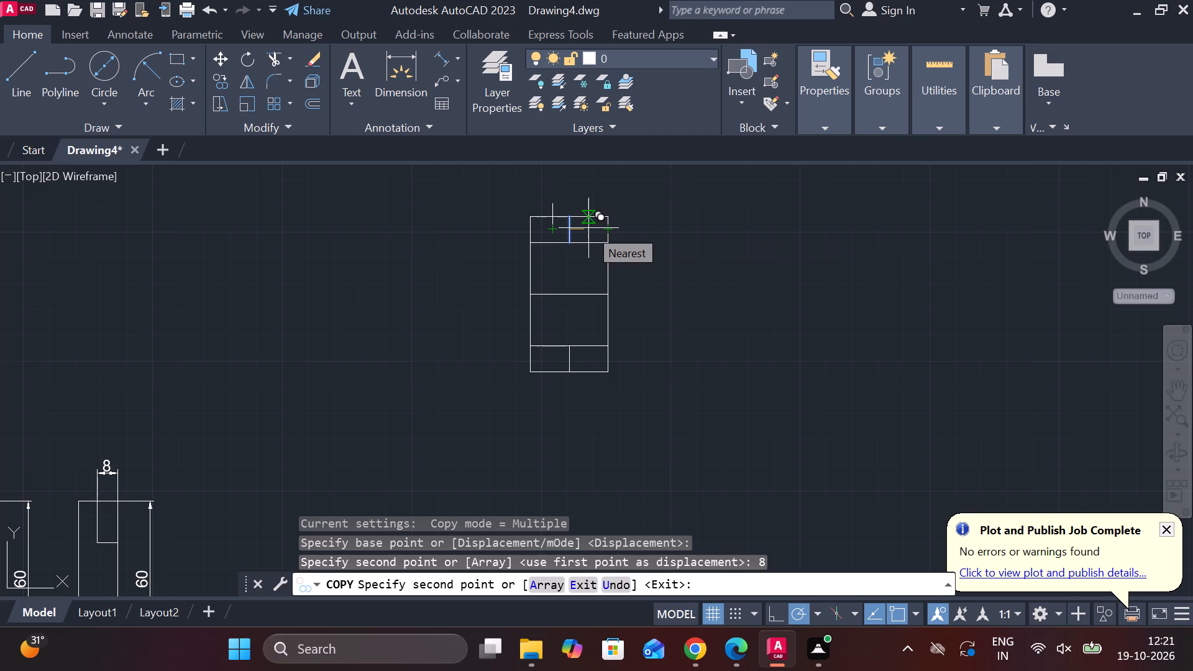
pyautogui.press('8')
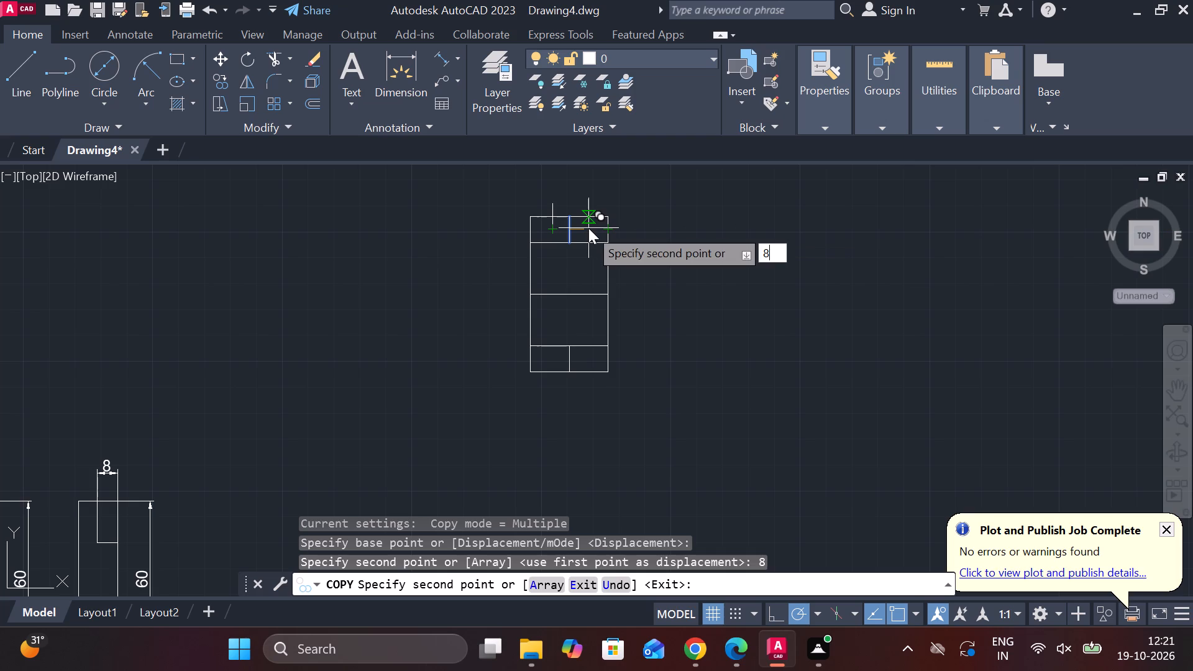
pyautogui.press('Return')
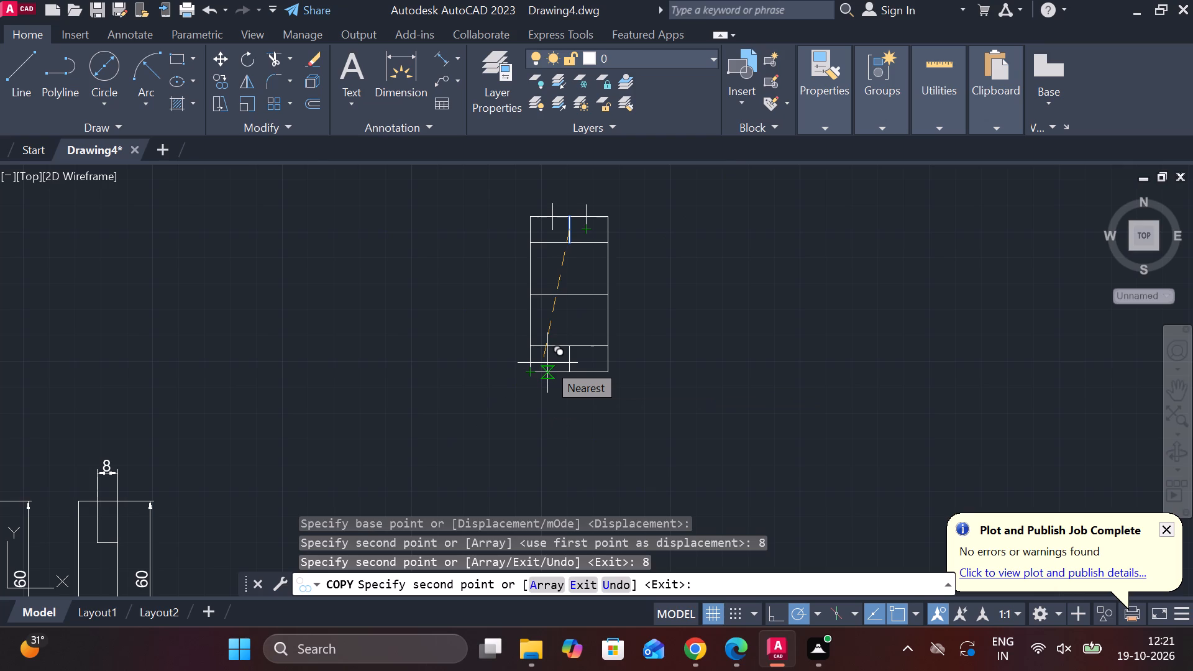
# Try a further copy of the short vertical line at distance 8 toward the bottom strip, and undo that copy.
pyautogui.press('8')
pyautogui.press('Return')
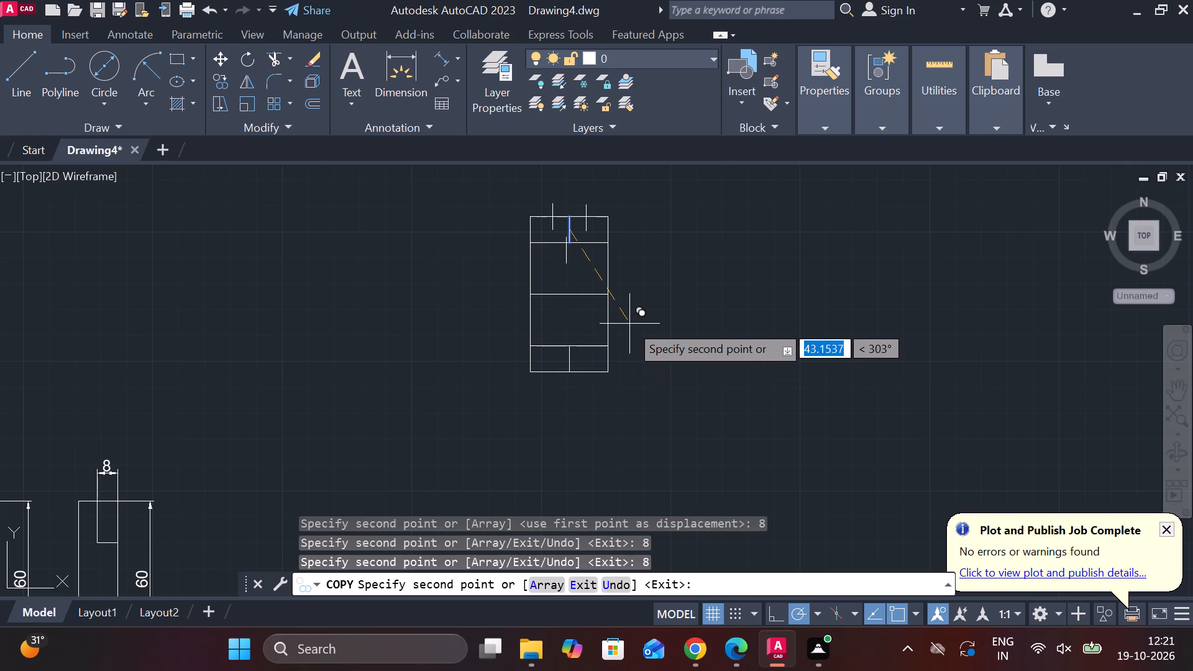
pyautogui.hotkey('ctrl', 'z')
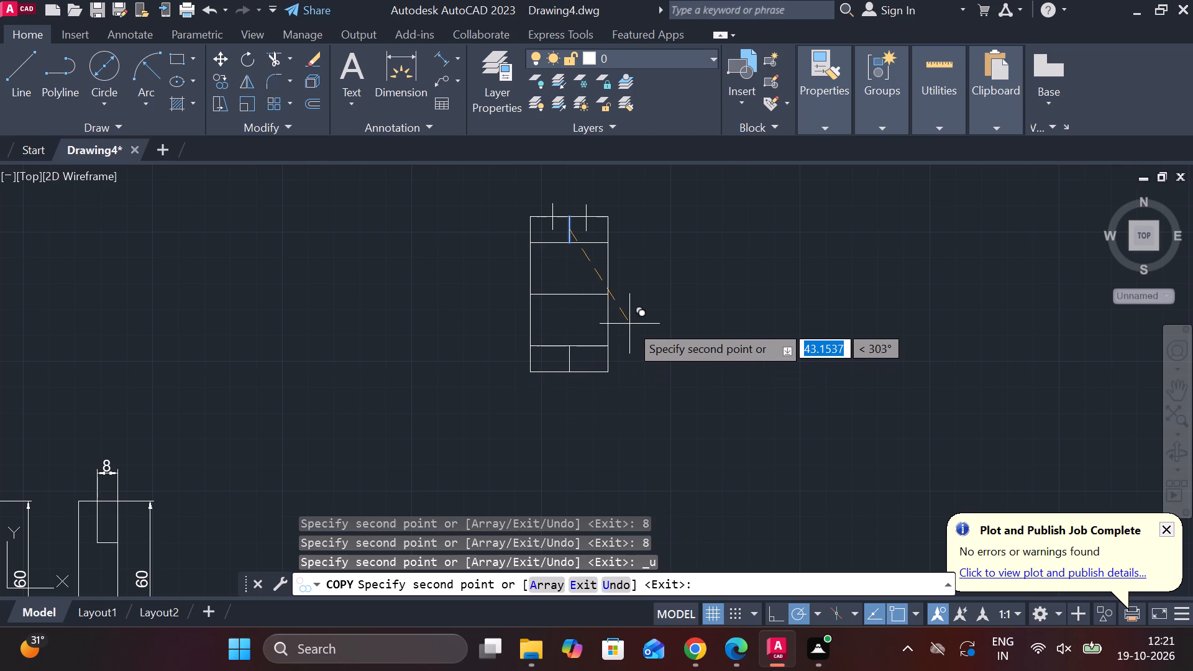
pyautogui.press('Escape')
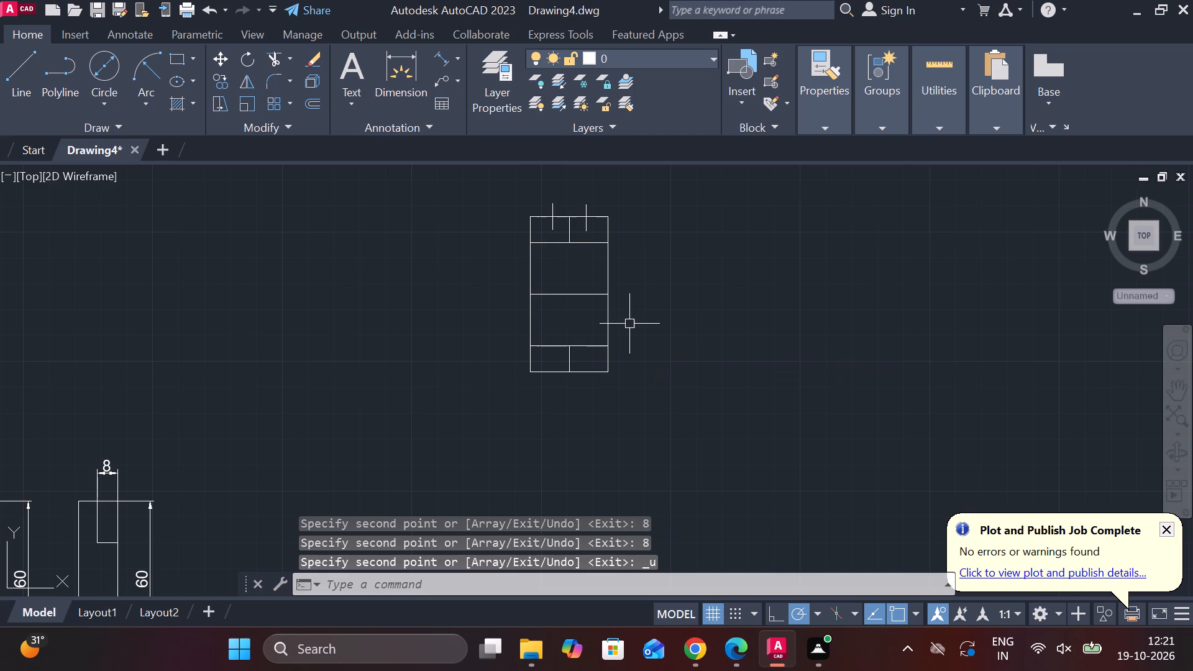
# Copy the bottom strip's short vertical middle line at a distance of 8 to each side.
pyautogui.click(568, 362)
pyautogui.write('CO')
pyautogui.press('Return')
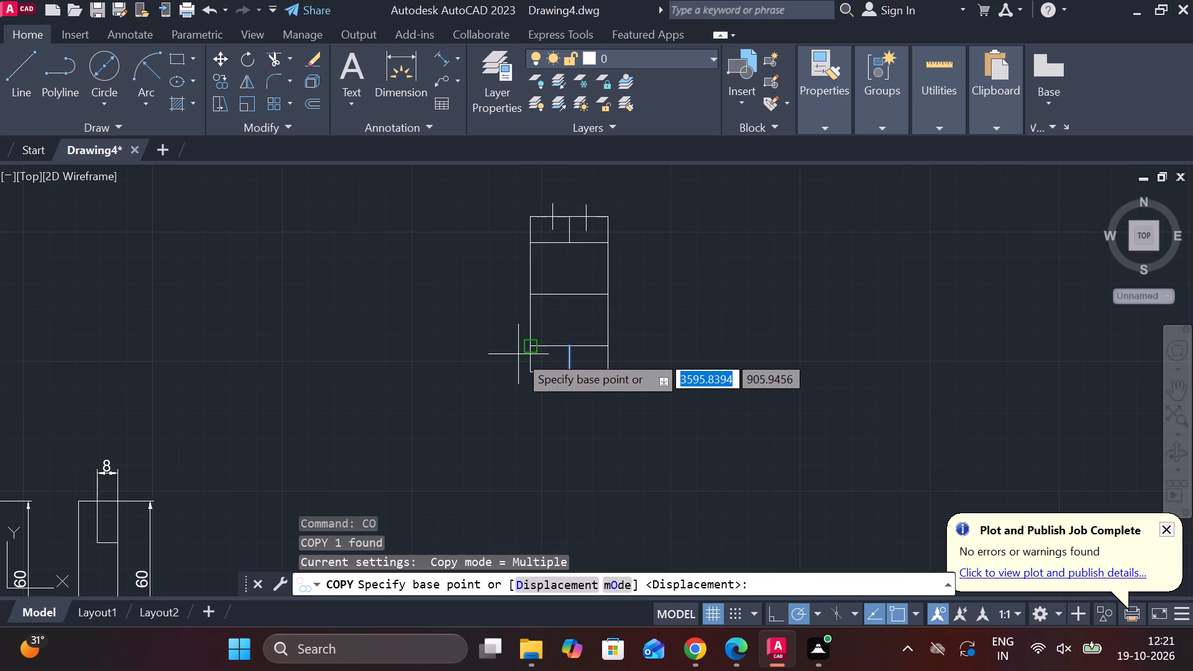
pyautogui.click(565, 358)
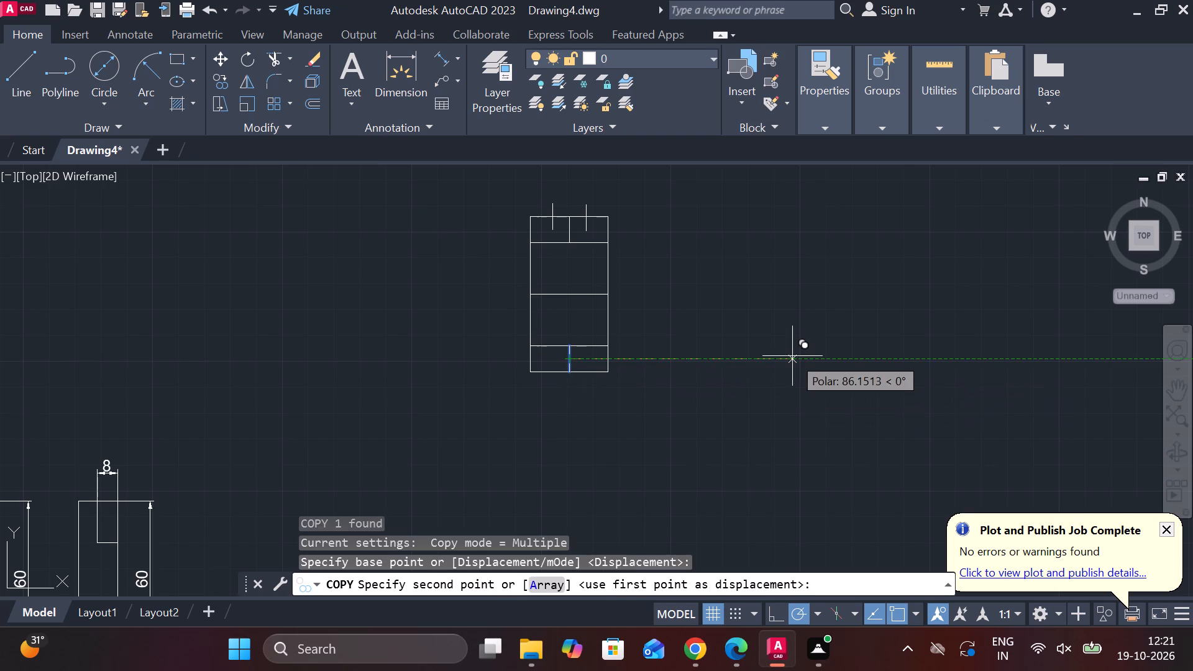
pyautogui.press('6')
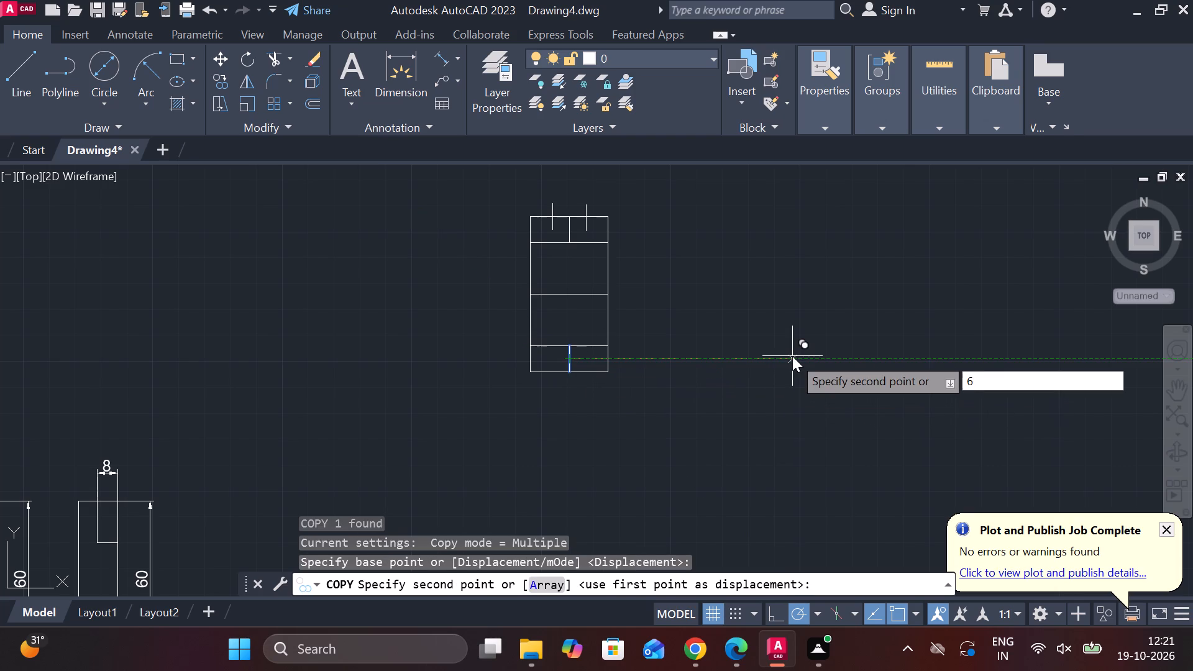
pyautogui.press('BackSpace')
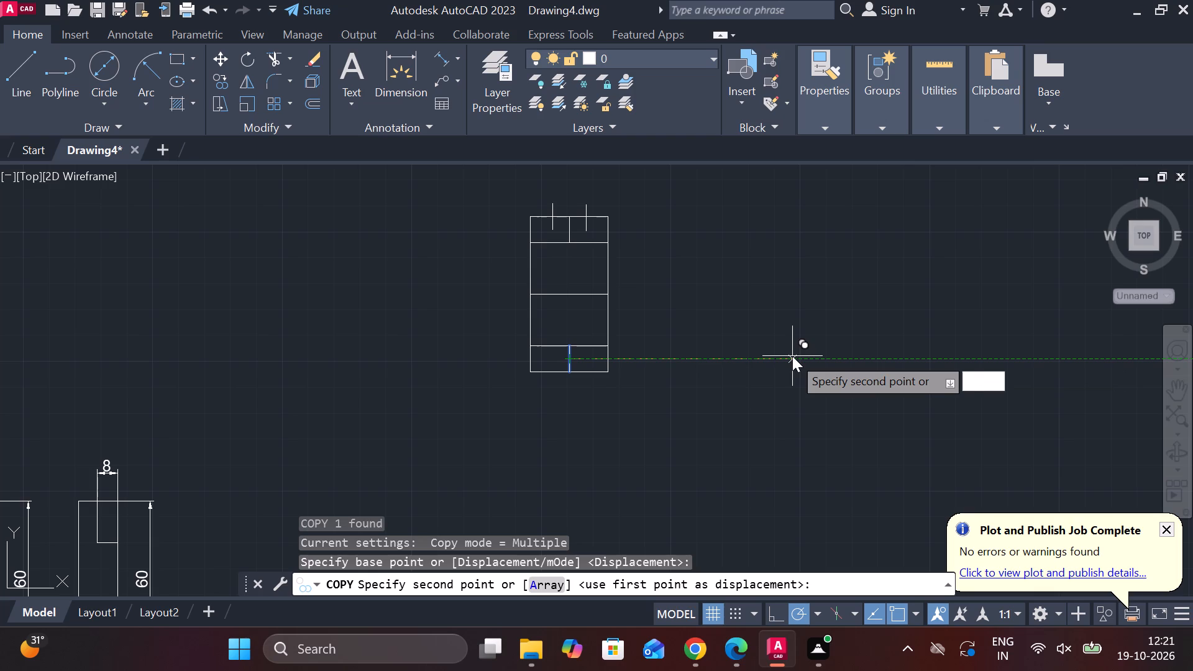
pyautogui.press('8')
pyautogui.press('Return')
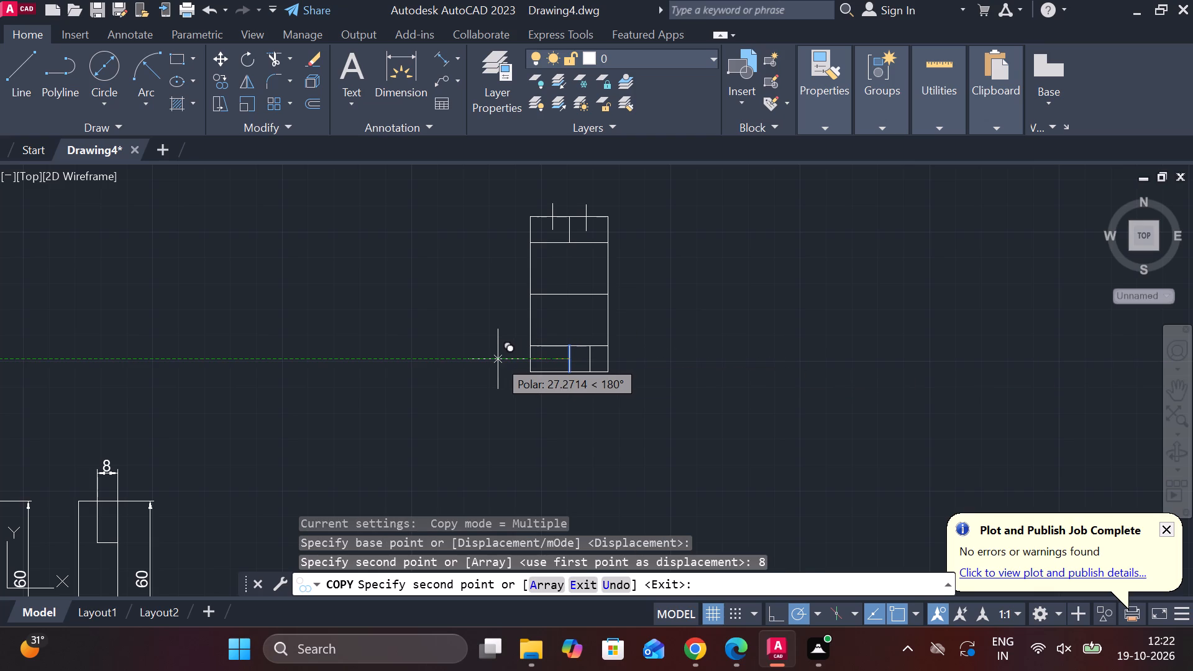
pyautogui.press('8')
pyautogui.press('Return')
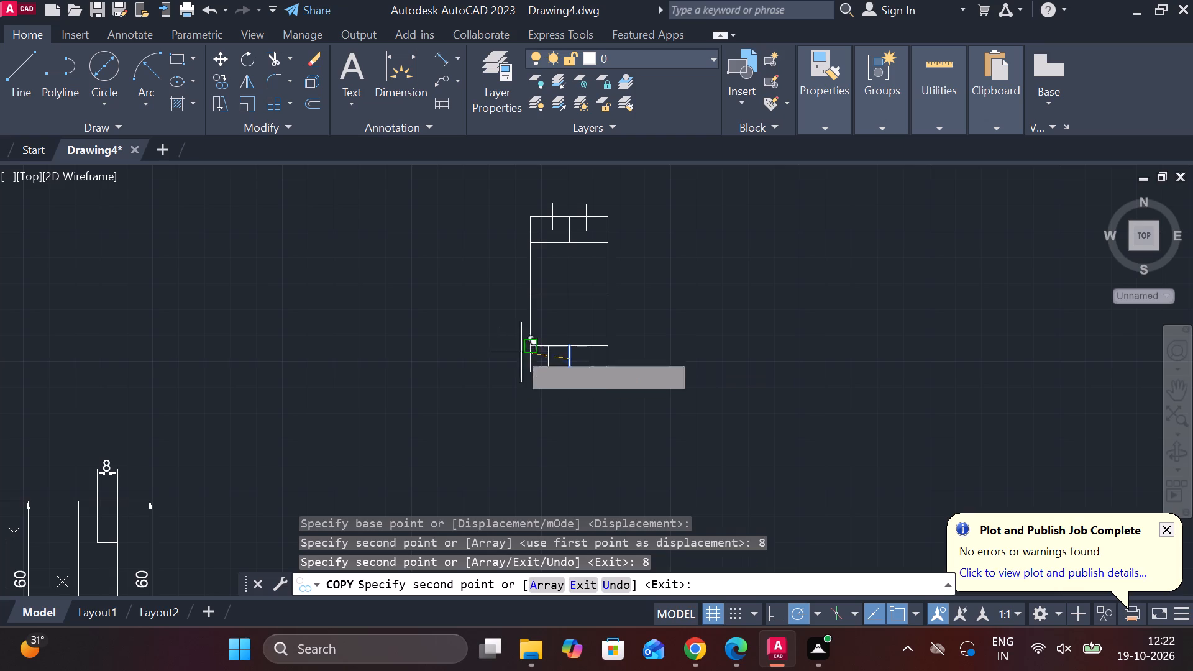
pyautogui.press('Escape')
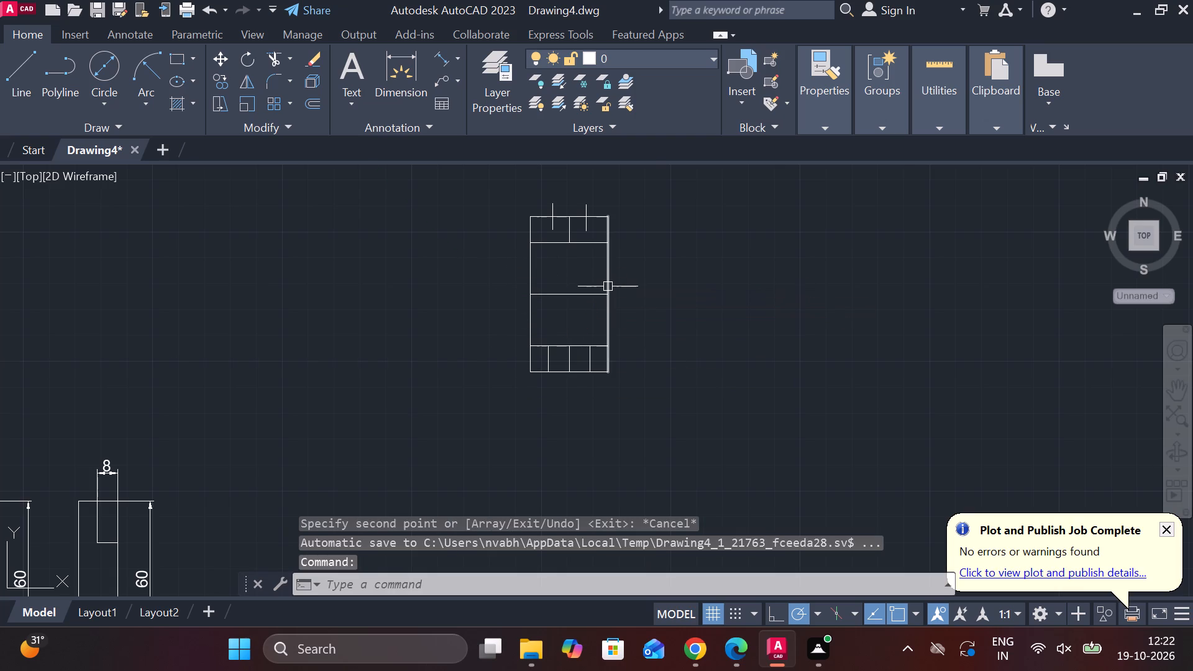
# Delete the two misplaced short vertical lines that stick out above the rectangle's top edge.
pyautogui.click(554, 204)
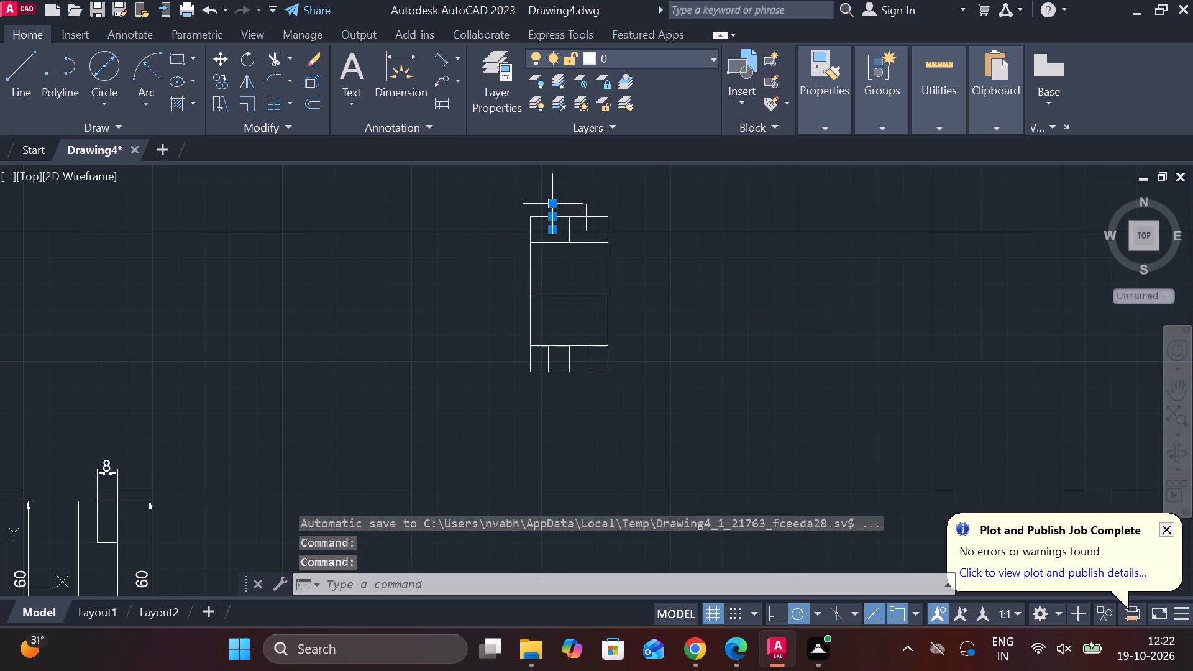
pyautogui.click(583, 206)
pyautogui.press('Delete')
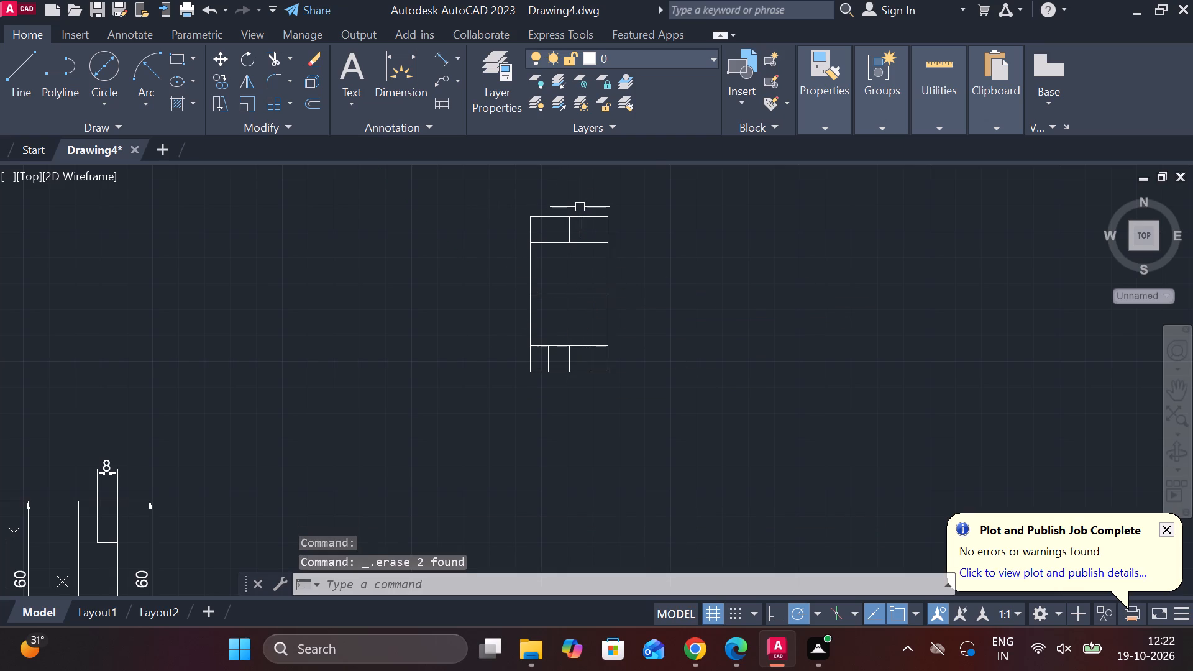
# Copy the top strip's short vertical middle line at a distance of 8 to each side.
pyautogui.click(569, 232)
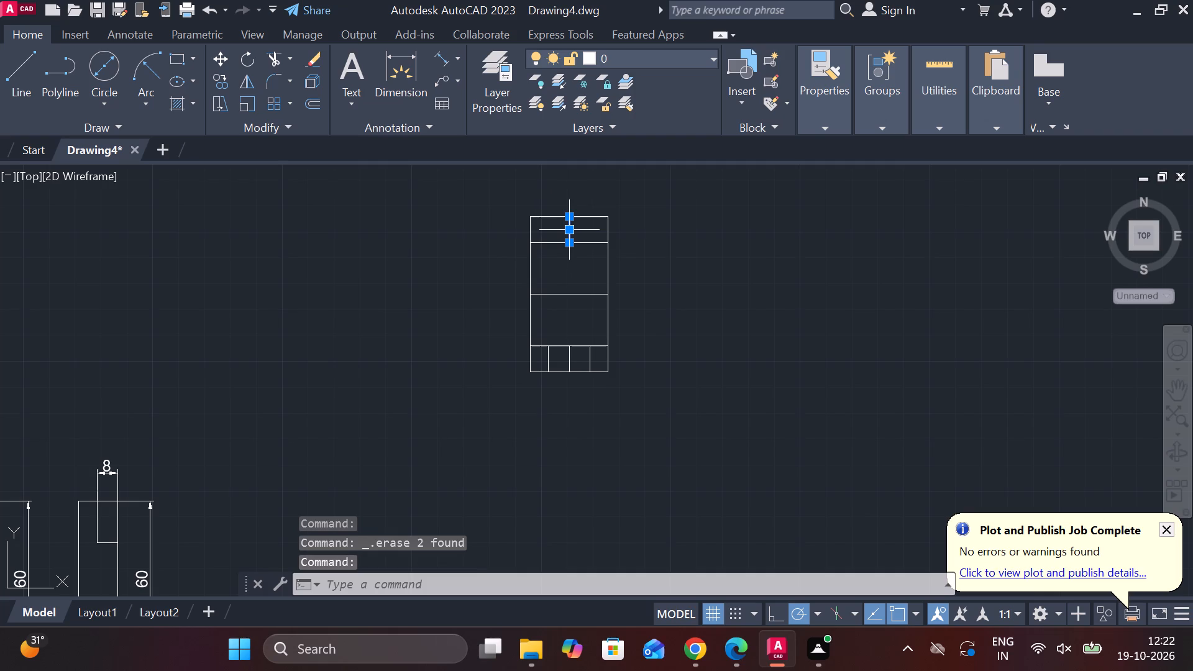
pyautogui.write('CO')
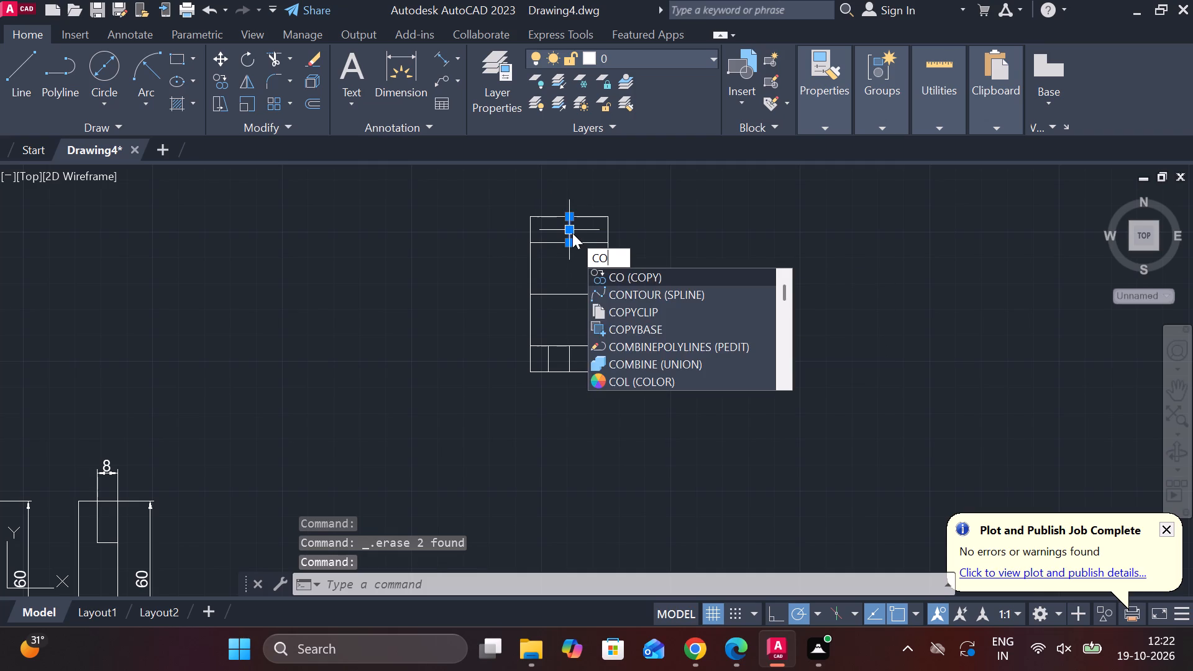
pyautogui.press('Return')
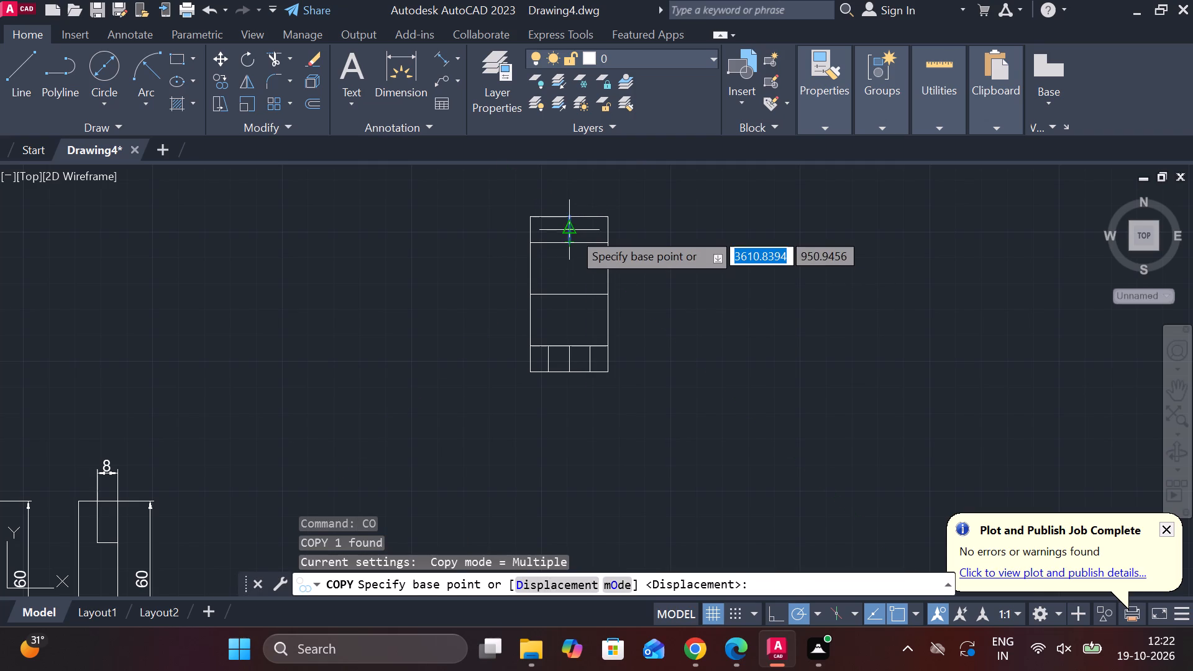
pyautogui.click(572, 231)
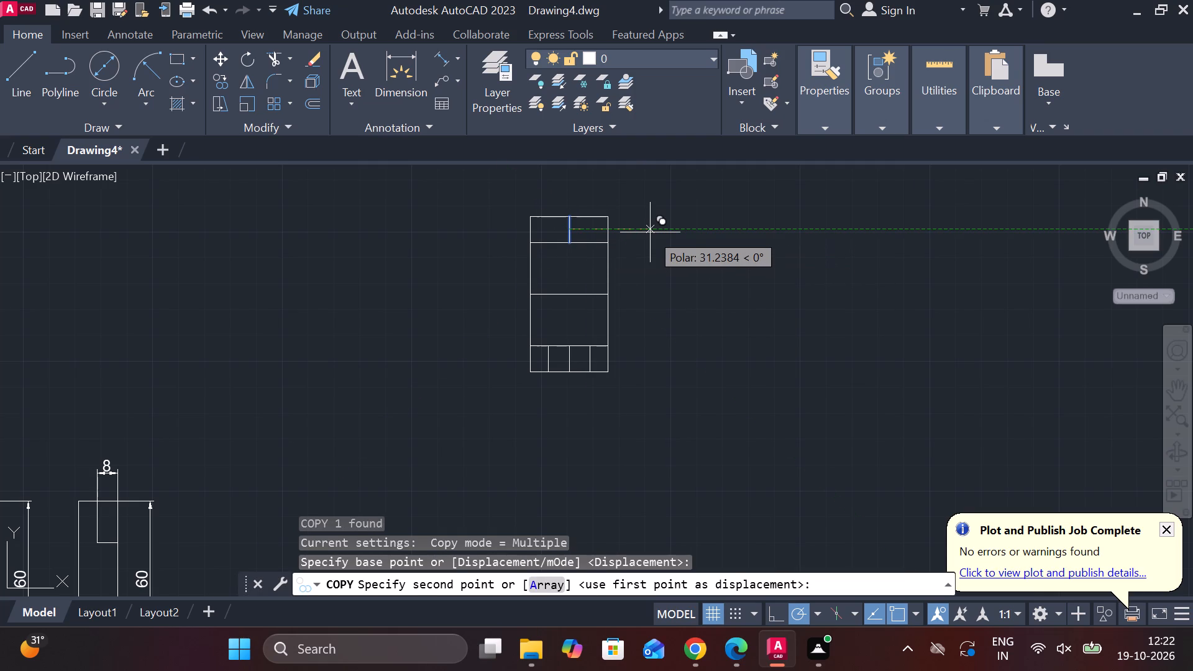
pyautogui.press('8')
pyautogui.press('Return')
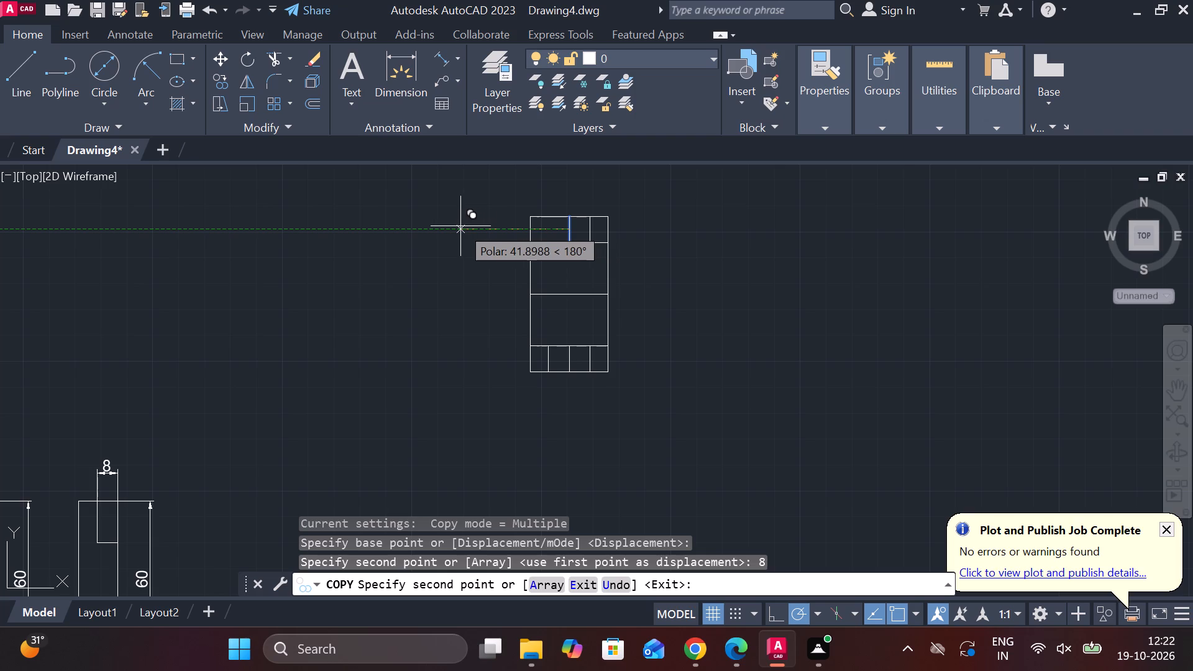
pyautogui.write('88')
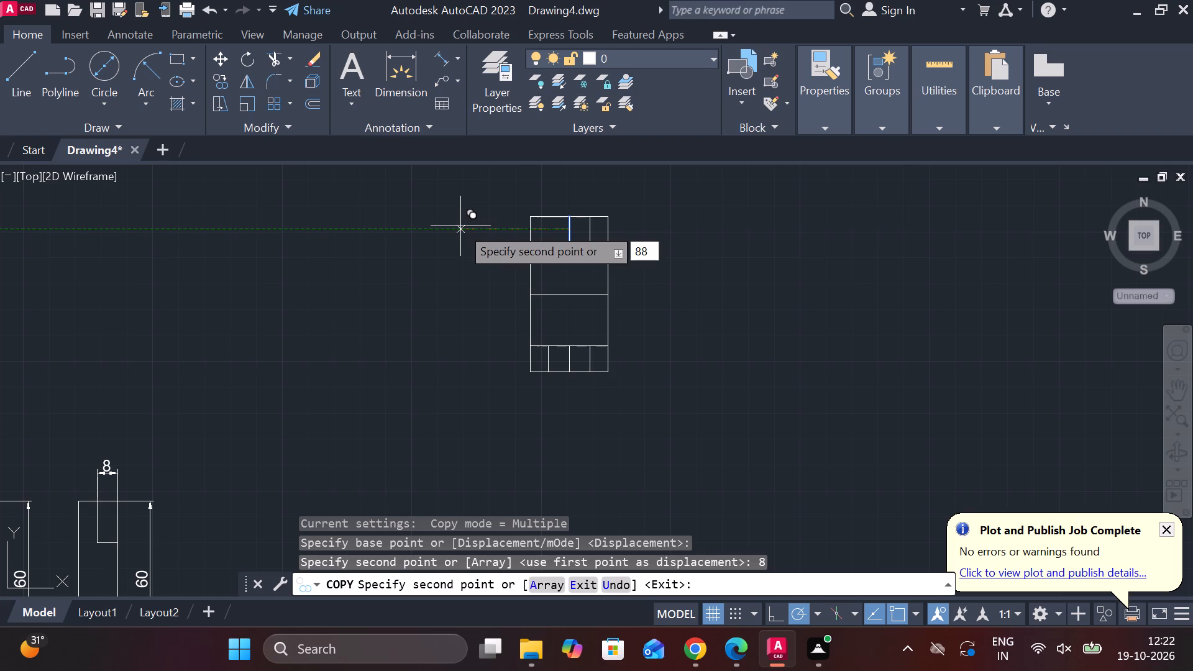
pyautogui.press('BackSpace')
pyautogui.press('Return')
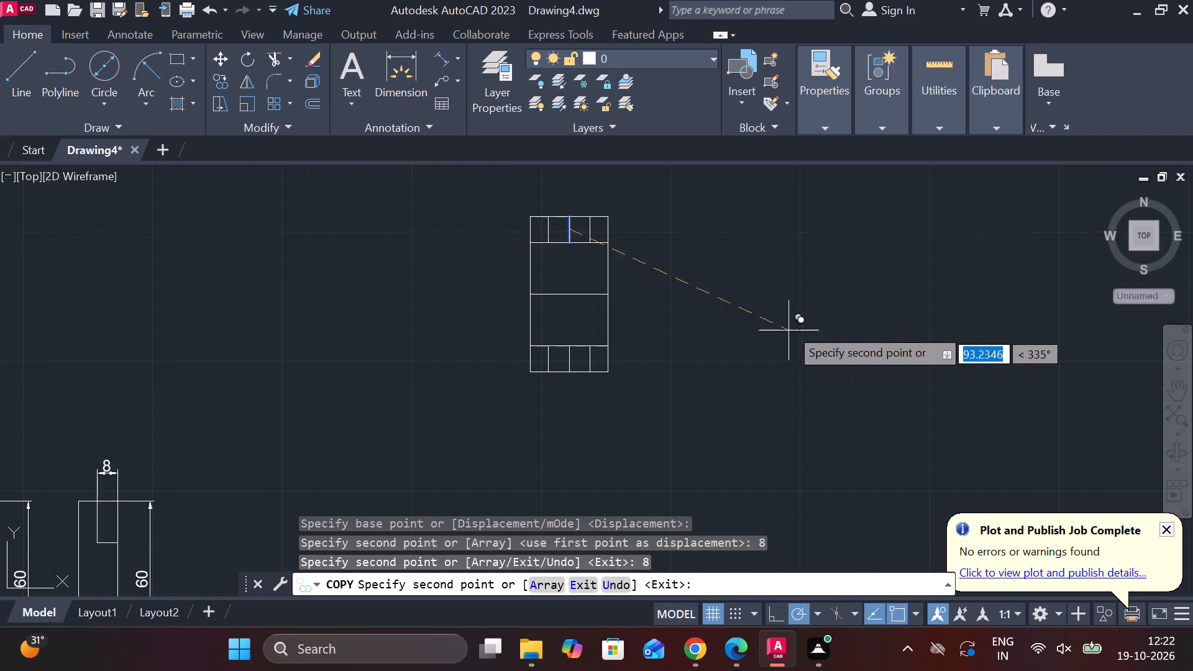
pyautogui.press('Escape')
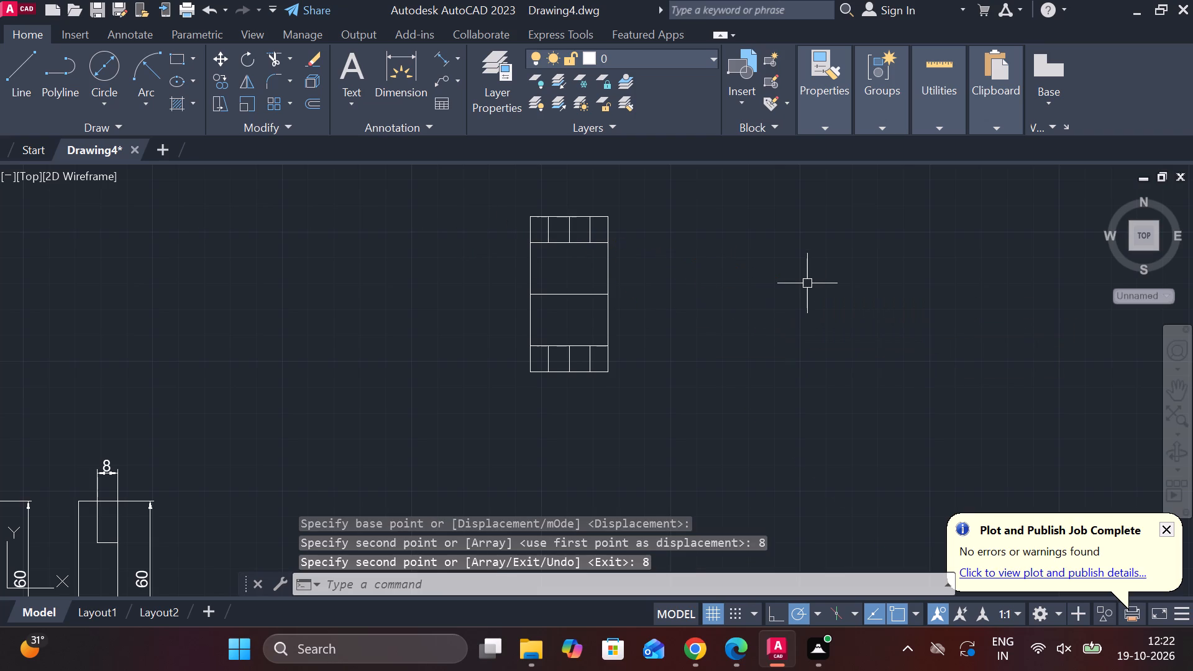
# Draw a start-end-radius arc of radius 16 bulging downward between the upper ends of the top strip's outer short vertical lines.
pyautogui.click(142, 109)
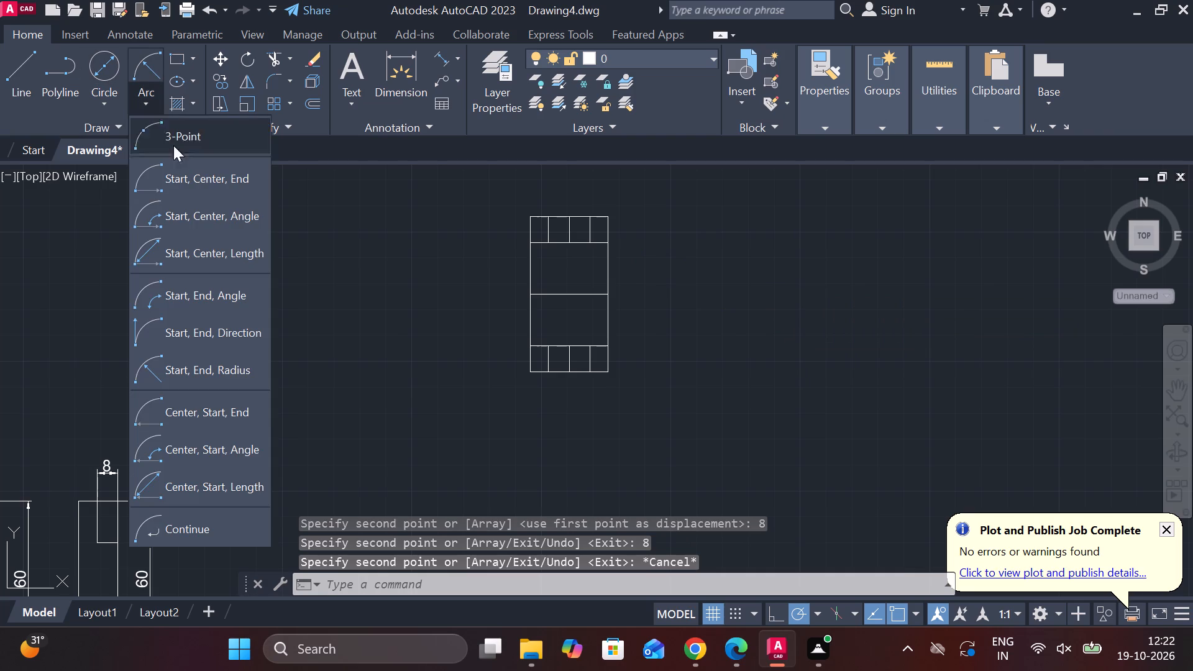
pyautogui.click(209, 380)
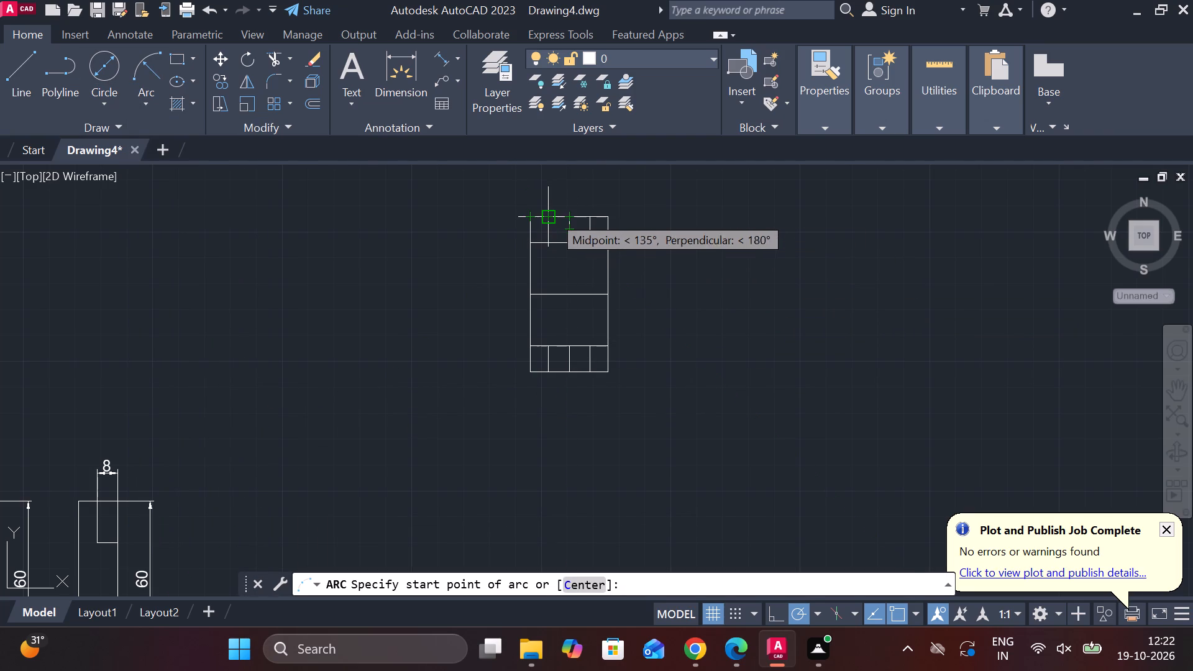
pyautogui.click(549, 215)
pyautogui.click(587, 222)
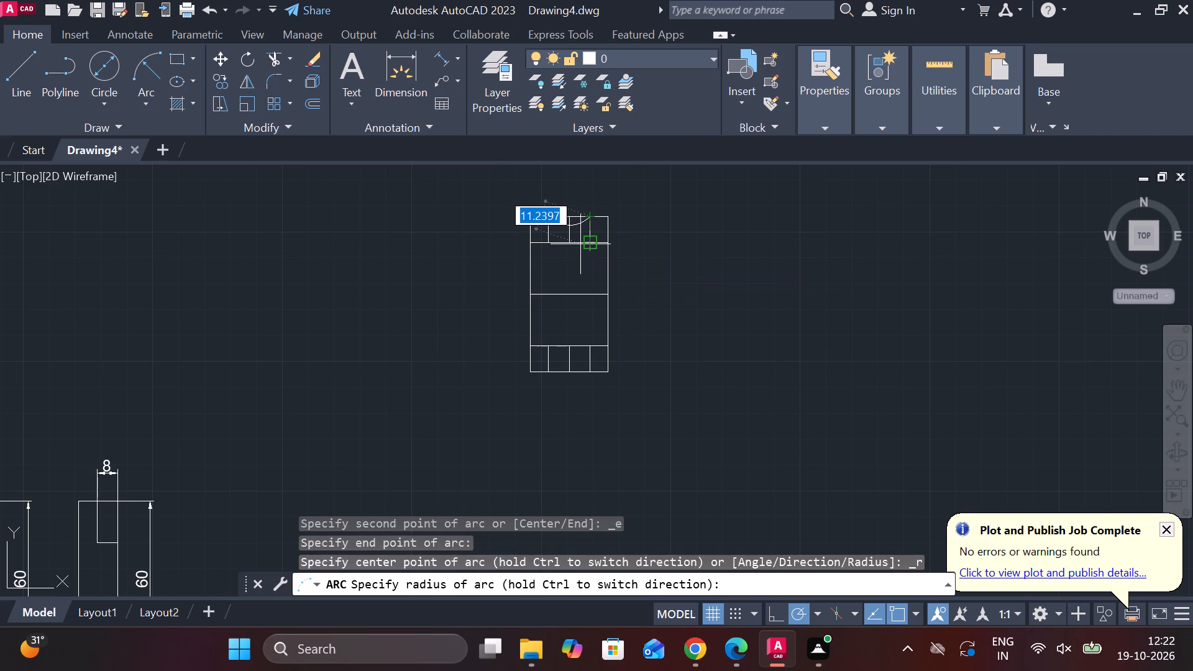
pyautogui.press('1')
pyautogui.press('6')
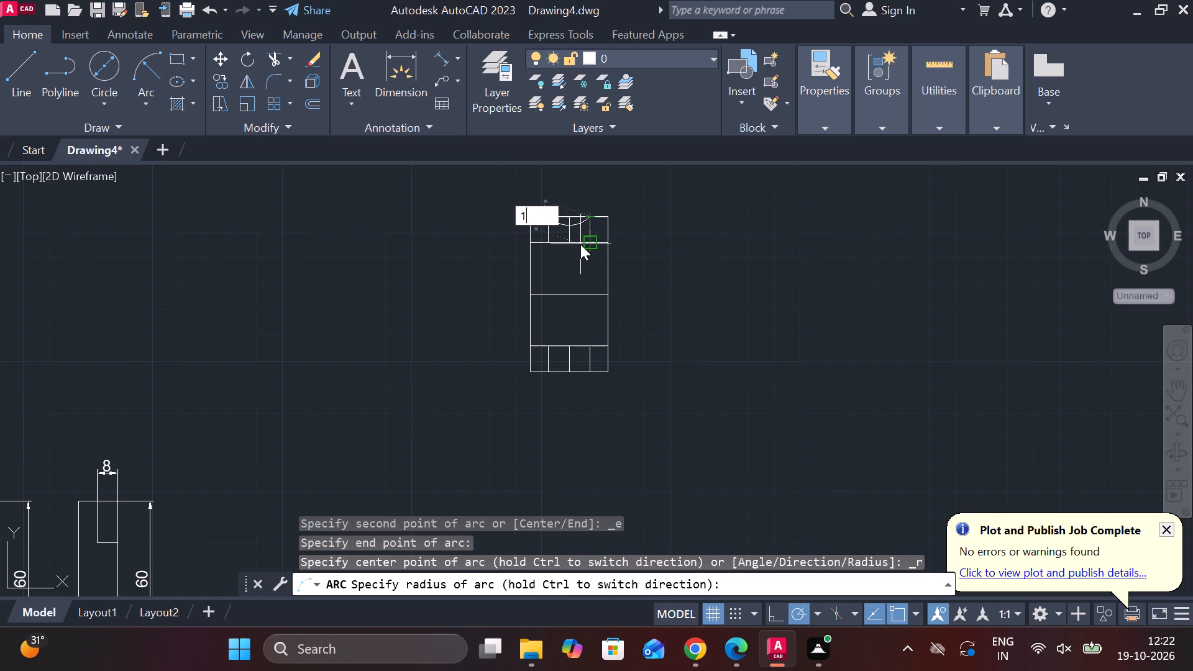
pyautogui.press('Return')
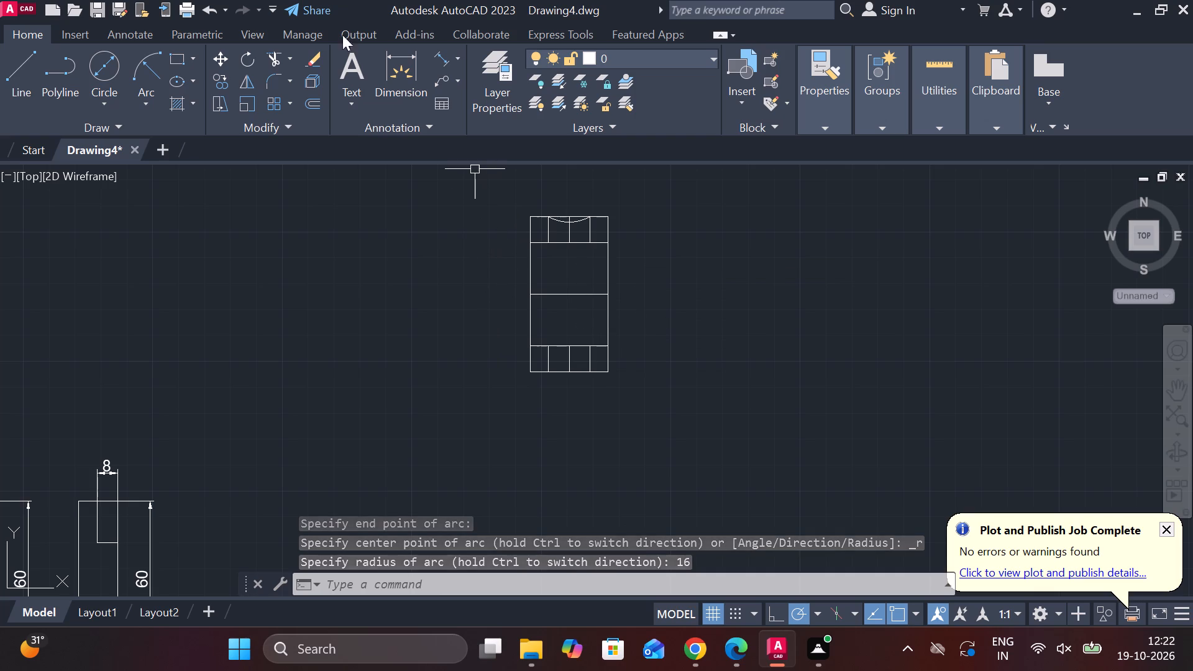
# Draw a radius 16 arc bulging downward between the lower ends of the top strip's outer short vertical lines.
pyautogui.click(153, 68)
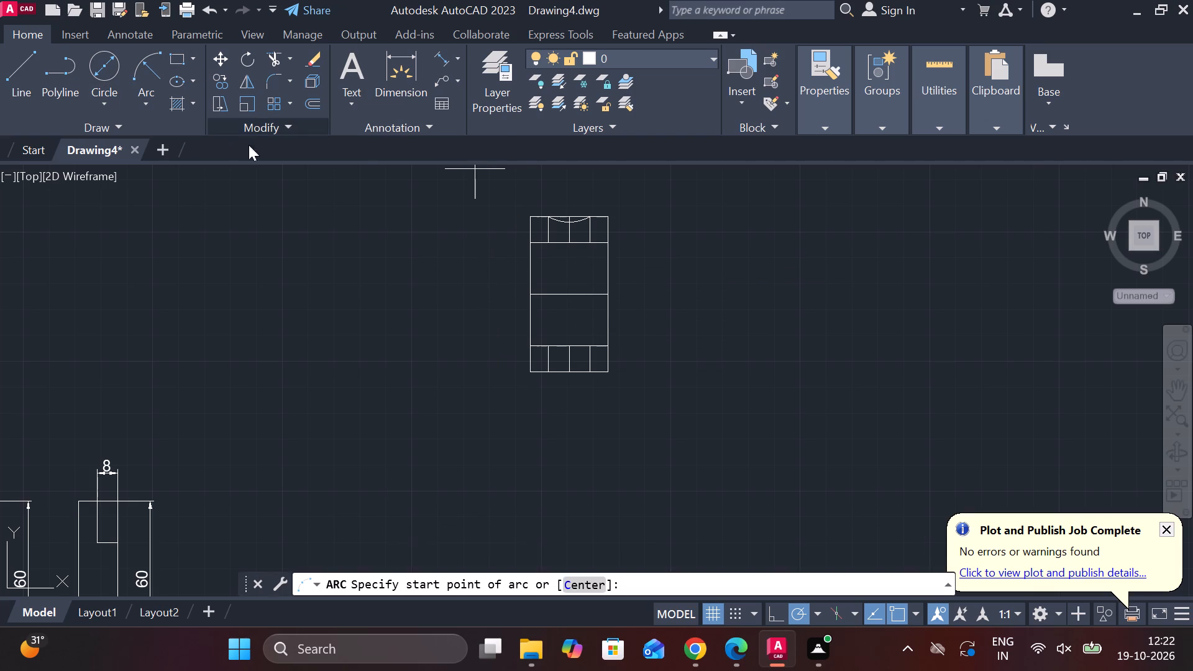
pyautogui.click(551, 240)
pyautogui.click(589, 242)
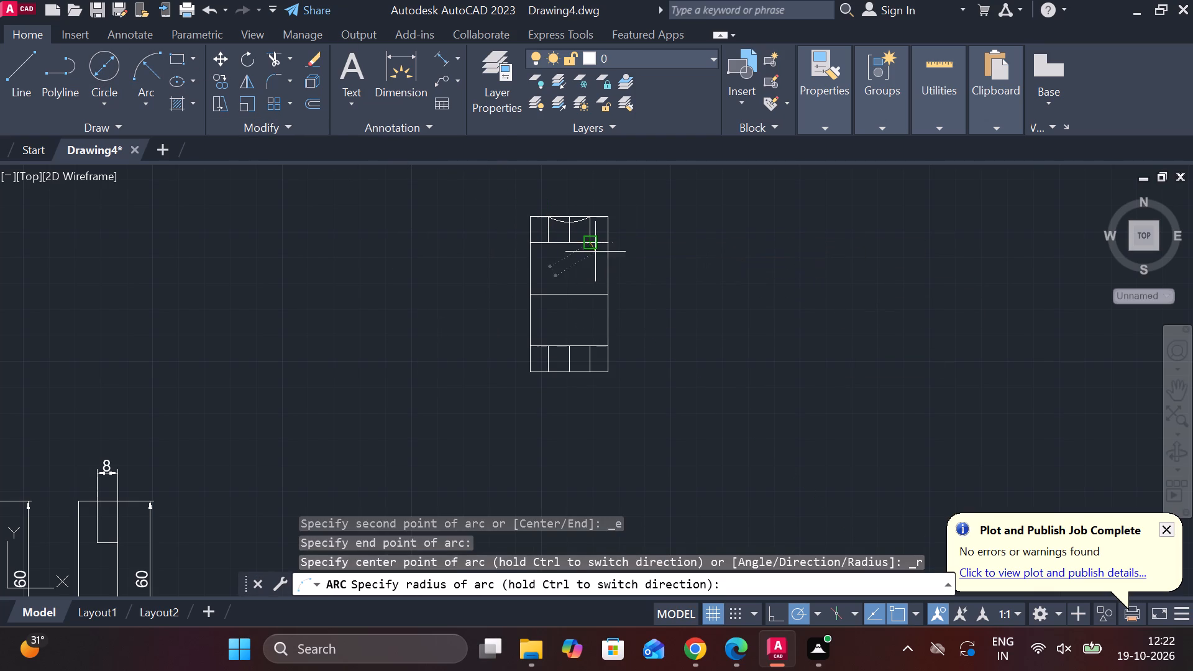
pyautogui.press('1')
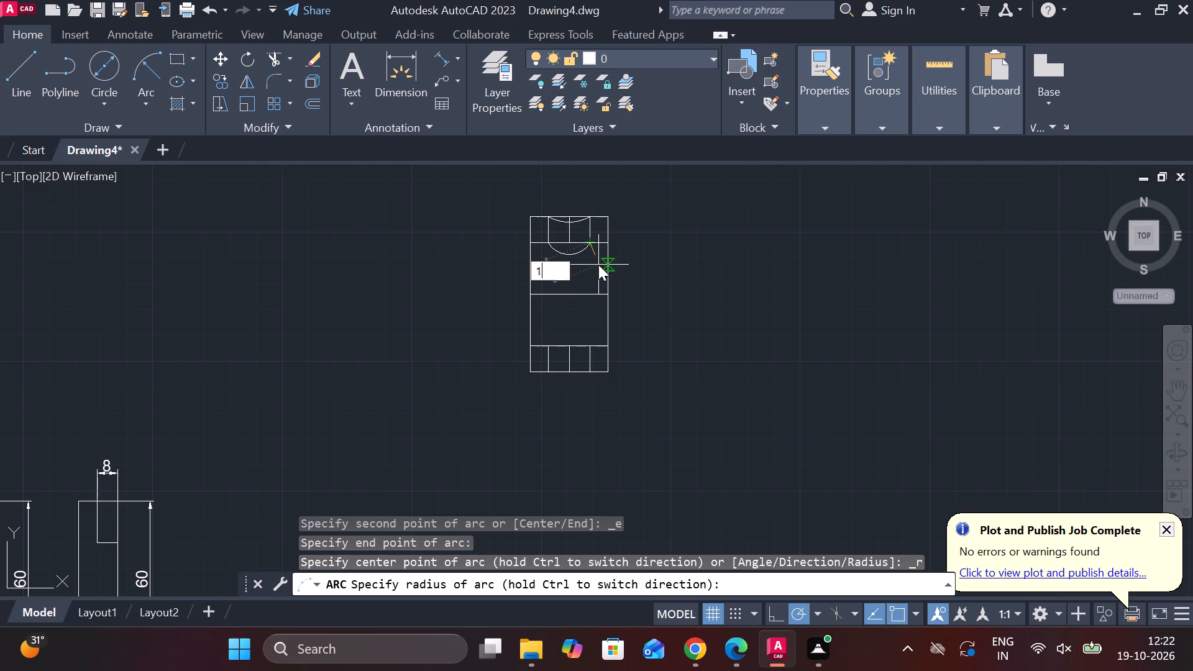
pyautogui.press('6')
pyautogui.press('Return')
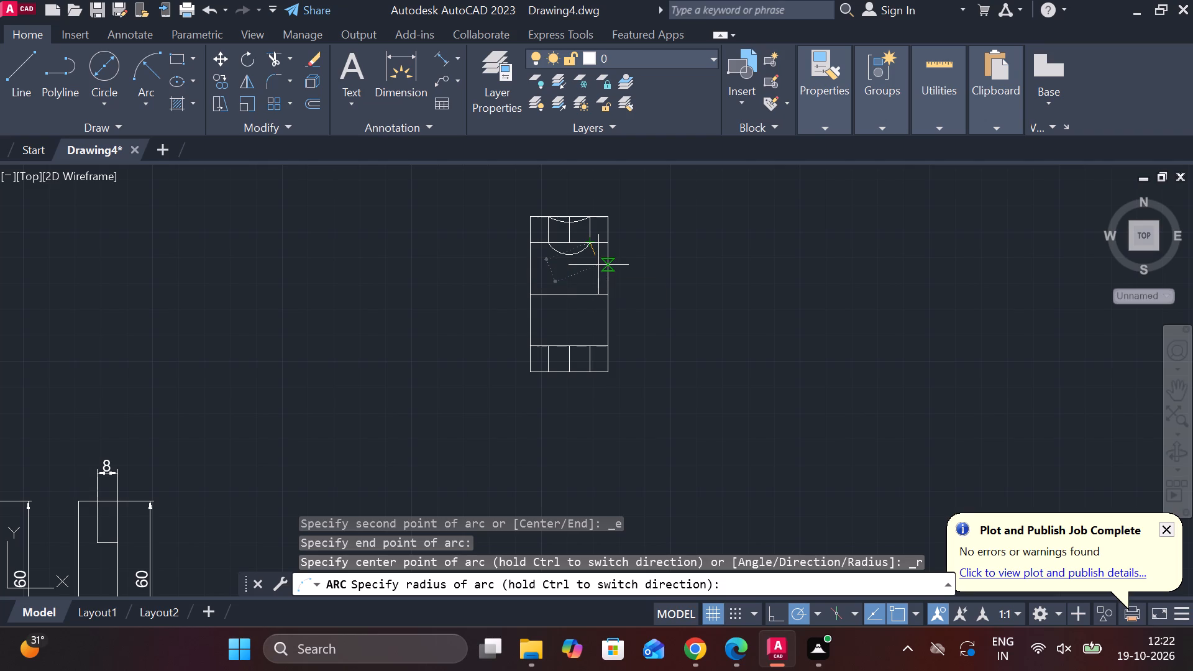
# Draw a radius 16 arc bulging downward between the upper ends of the bottom strip's outer short vertical lines.
pyautogui.click(129, 77)
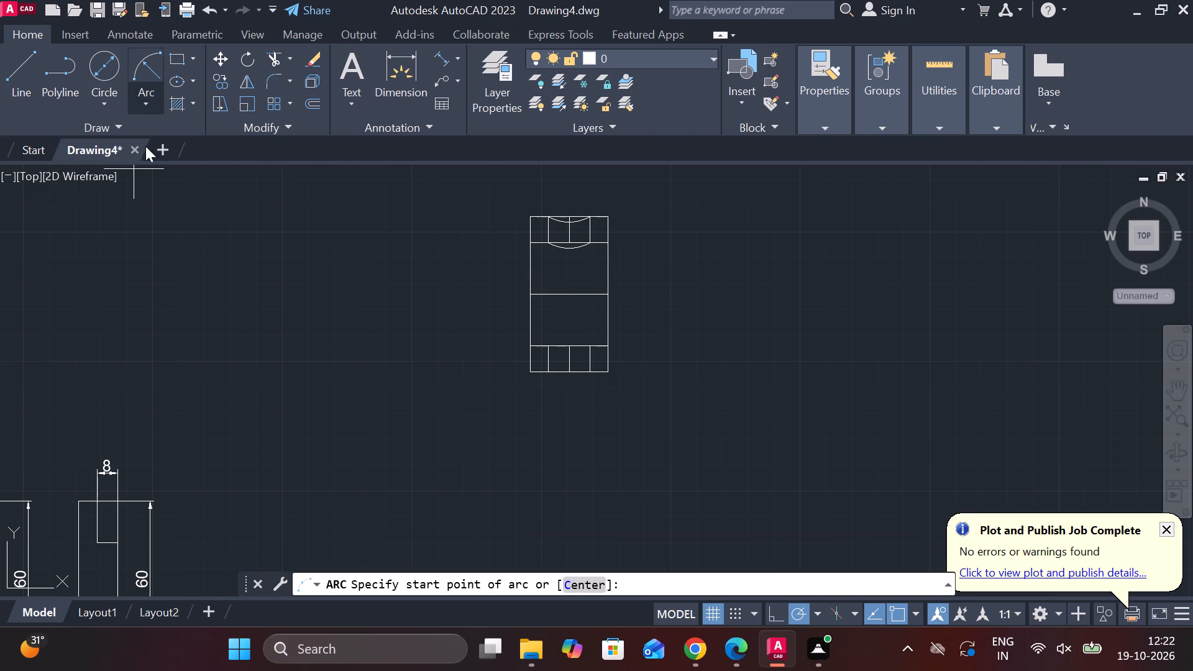
pyautogui.click(551, 350)
pyautogui.click(587, 348)
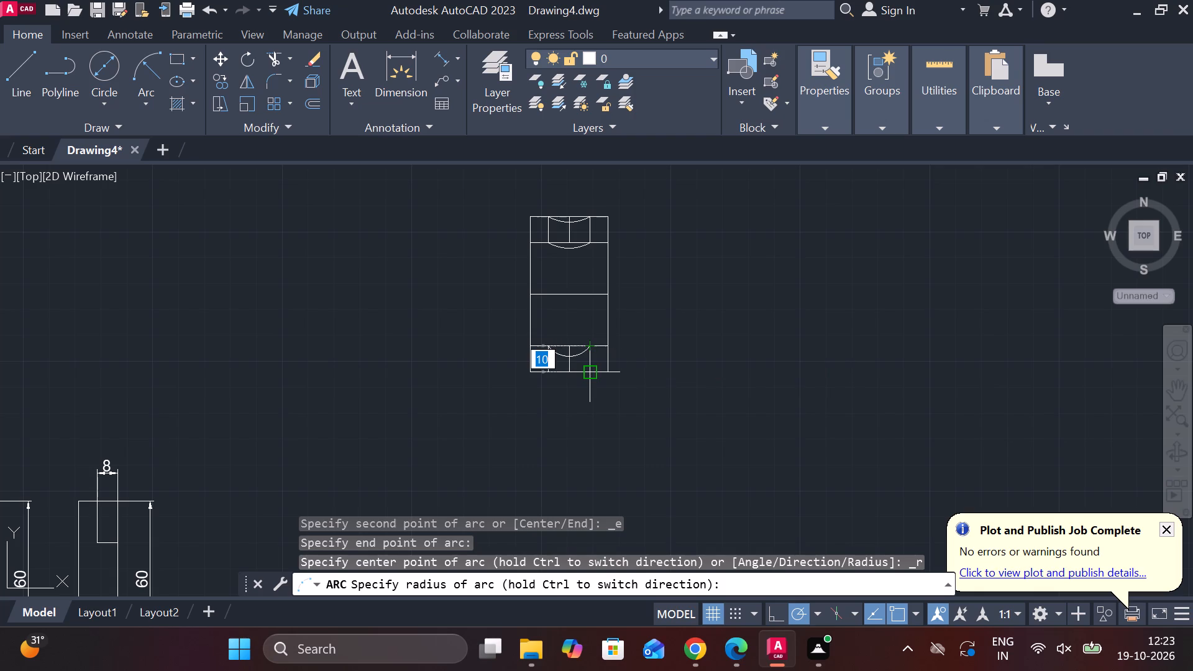
pyautogui.press('1')
pyautogui.press('6')
pyautogui.press('Return')
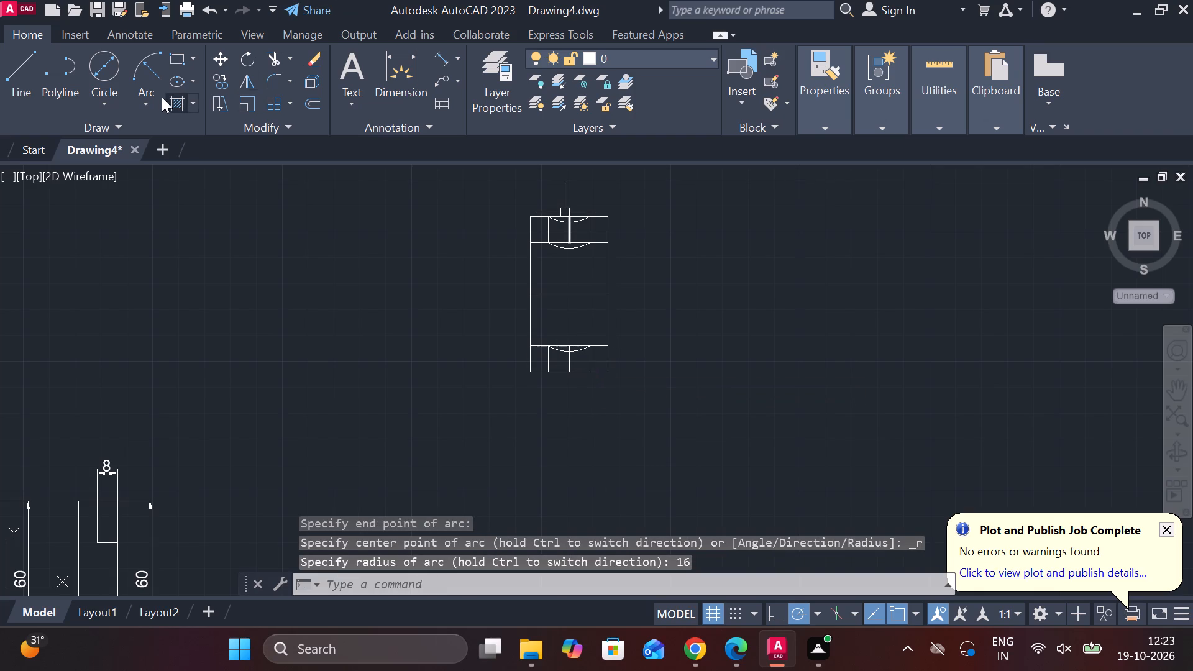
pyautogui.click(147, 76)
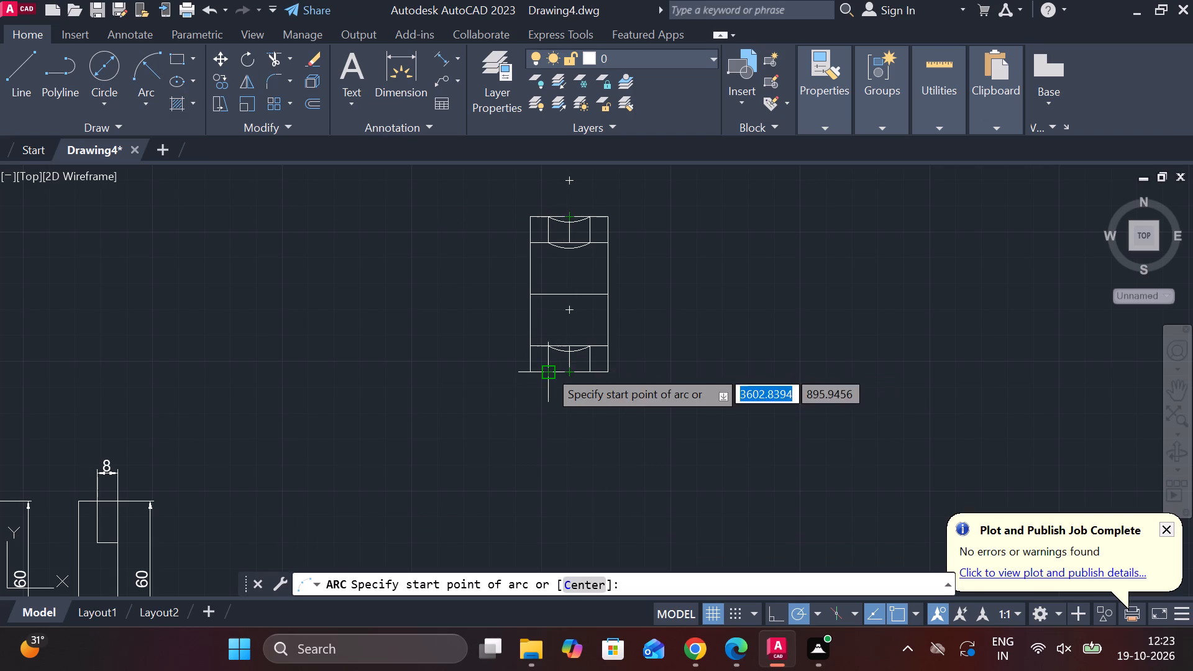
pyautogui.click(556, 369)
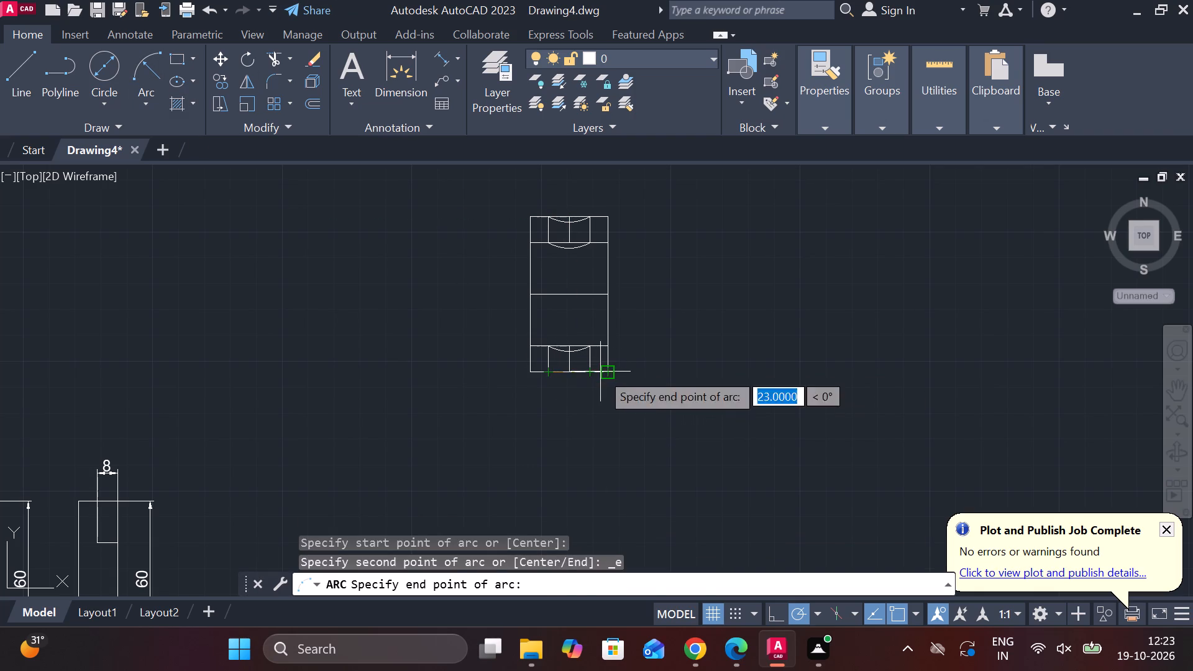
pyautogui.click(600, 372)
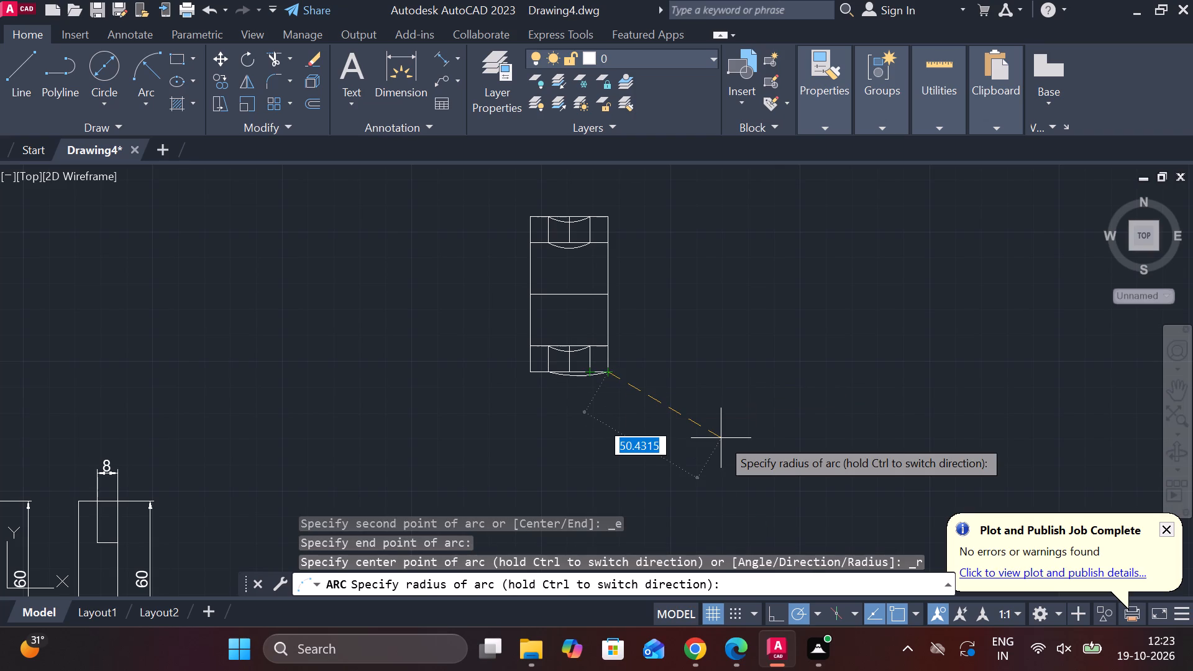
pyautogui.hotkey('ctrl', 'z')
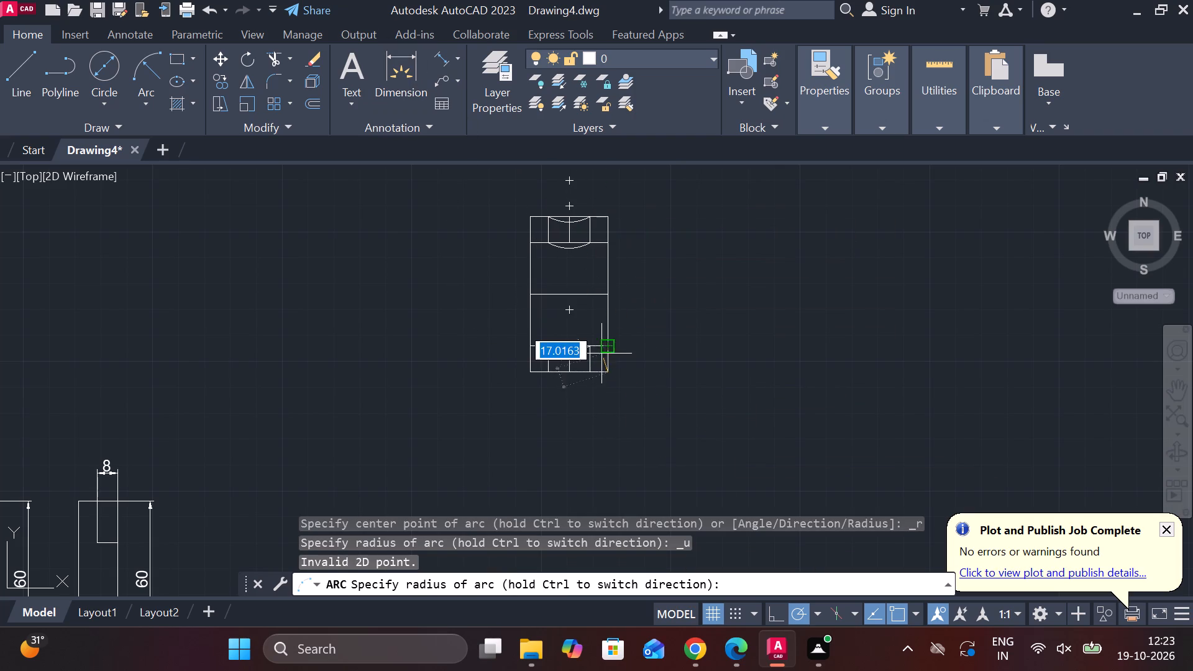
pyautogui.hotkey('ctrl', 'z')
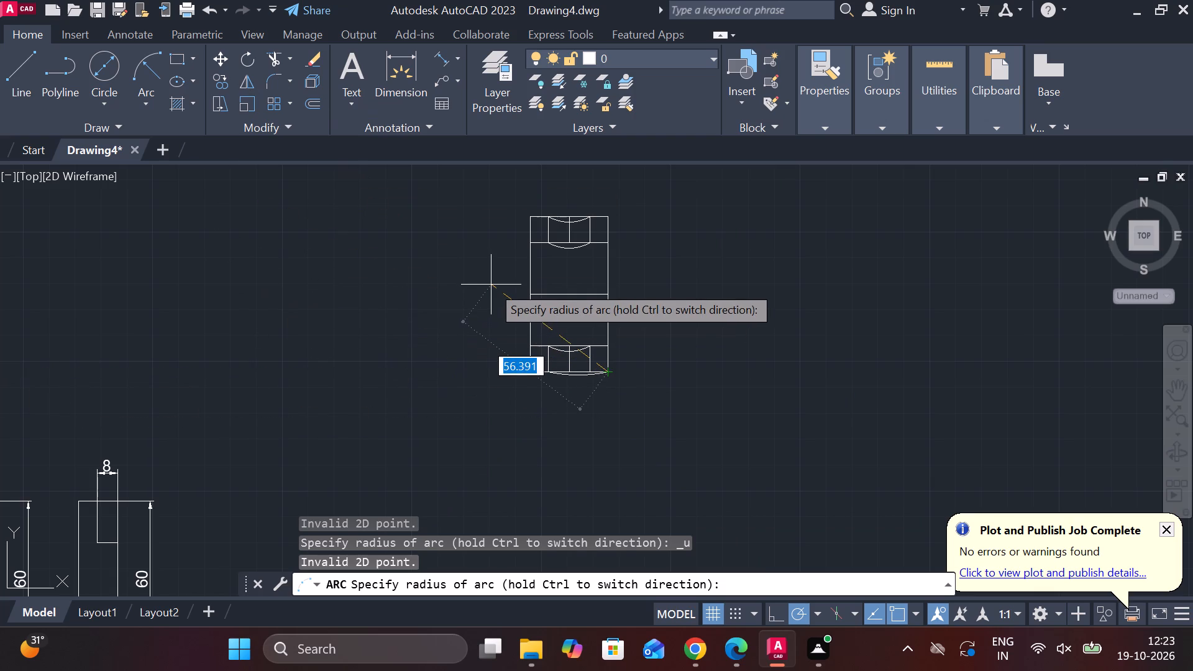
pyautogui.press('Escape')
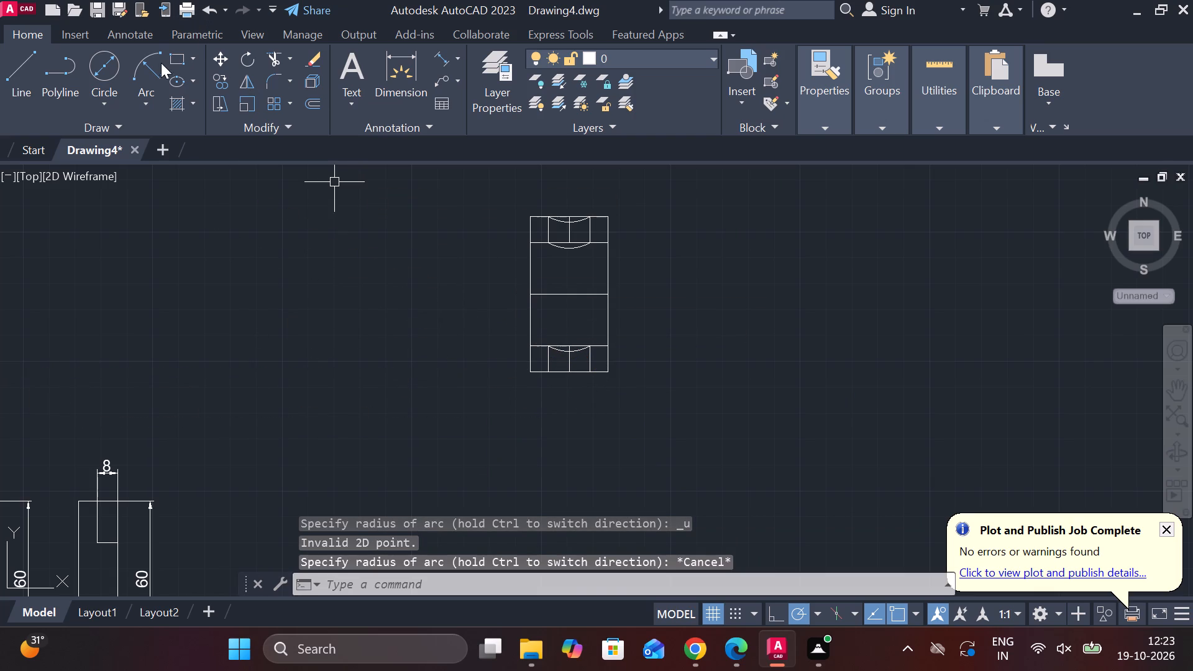
# Draw a radius 16 arc bulging downward between the lower ends of the bottom strip's outer short vertical lines.
pyautogui.click(158, 65)
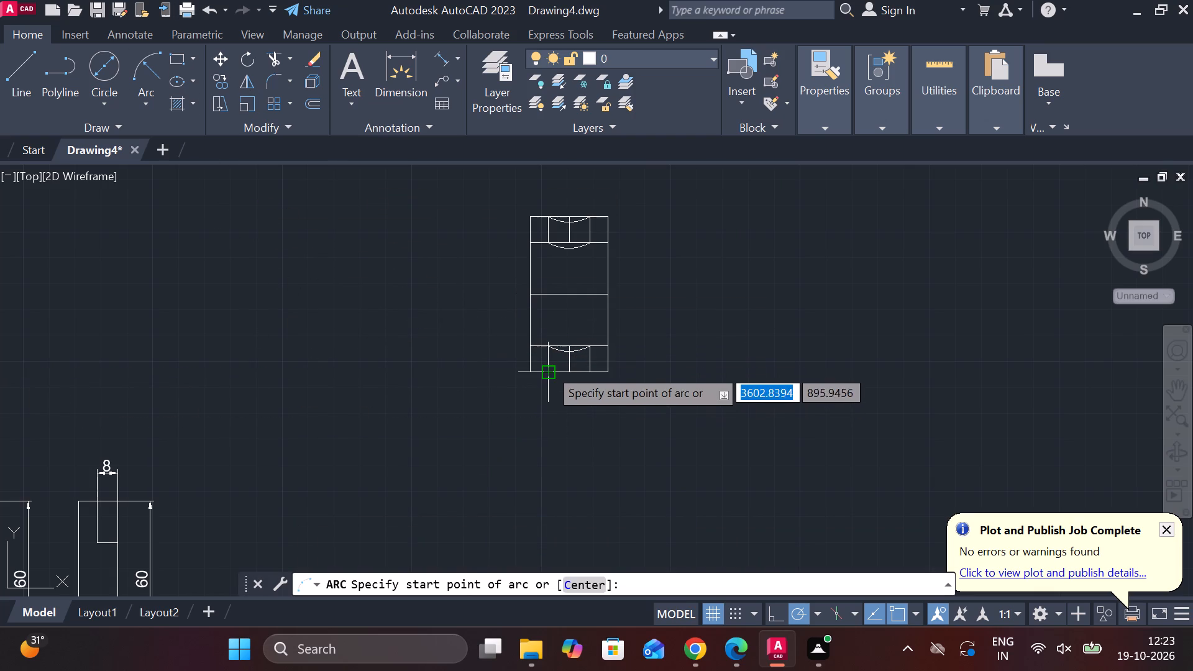
pyautogui.click(549, 368)
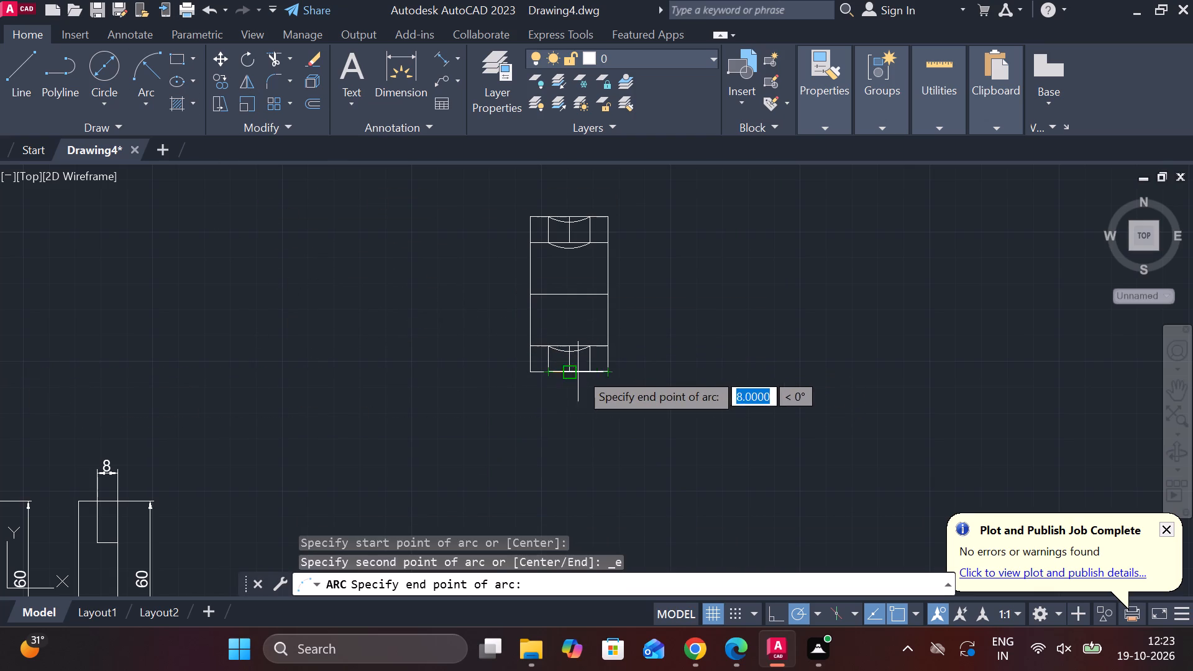
pyautogui.click(583, 372)
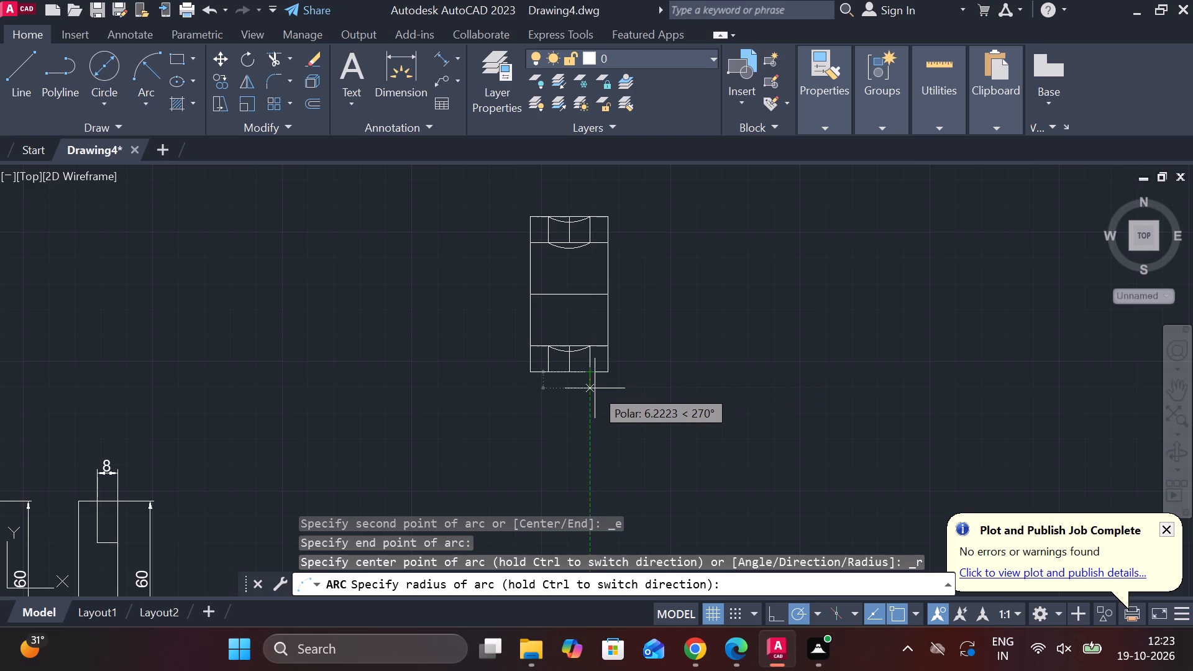
pyautogui.press('1')
pyautogui.press('6')
pyautogui.press('Return')
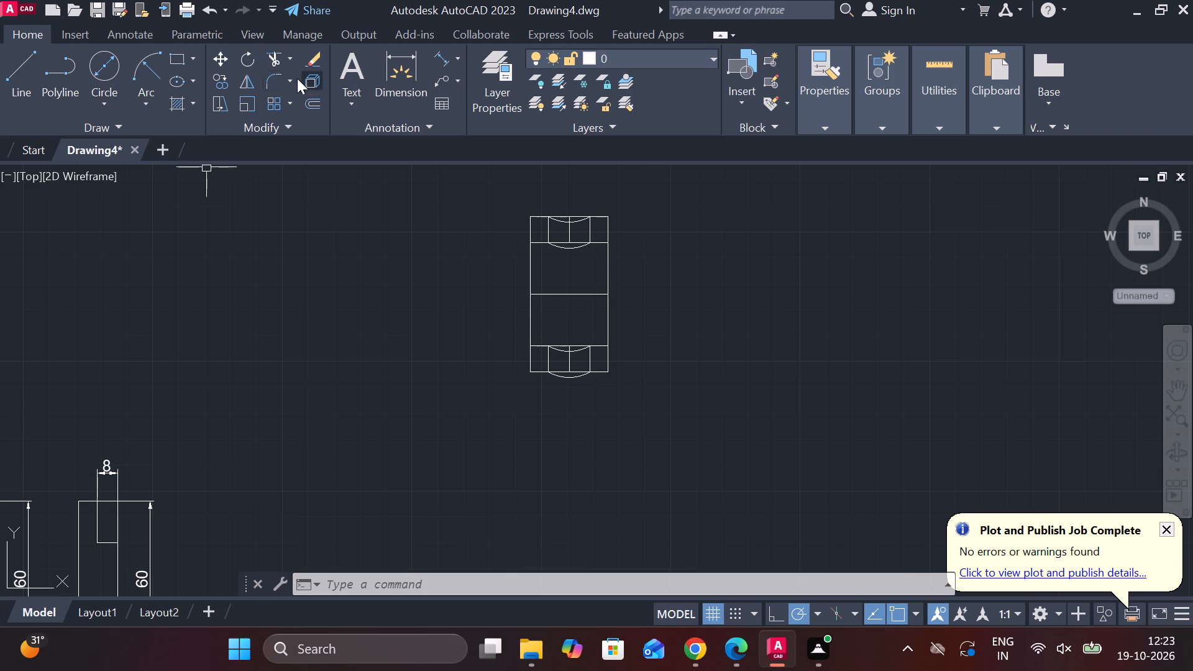
# Trim the straight upper and lower edges of the top strip between the ends of its two arcs.
pyautogui.click(270, 58)
pyautogui.scroll(2, 565, 199)
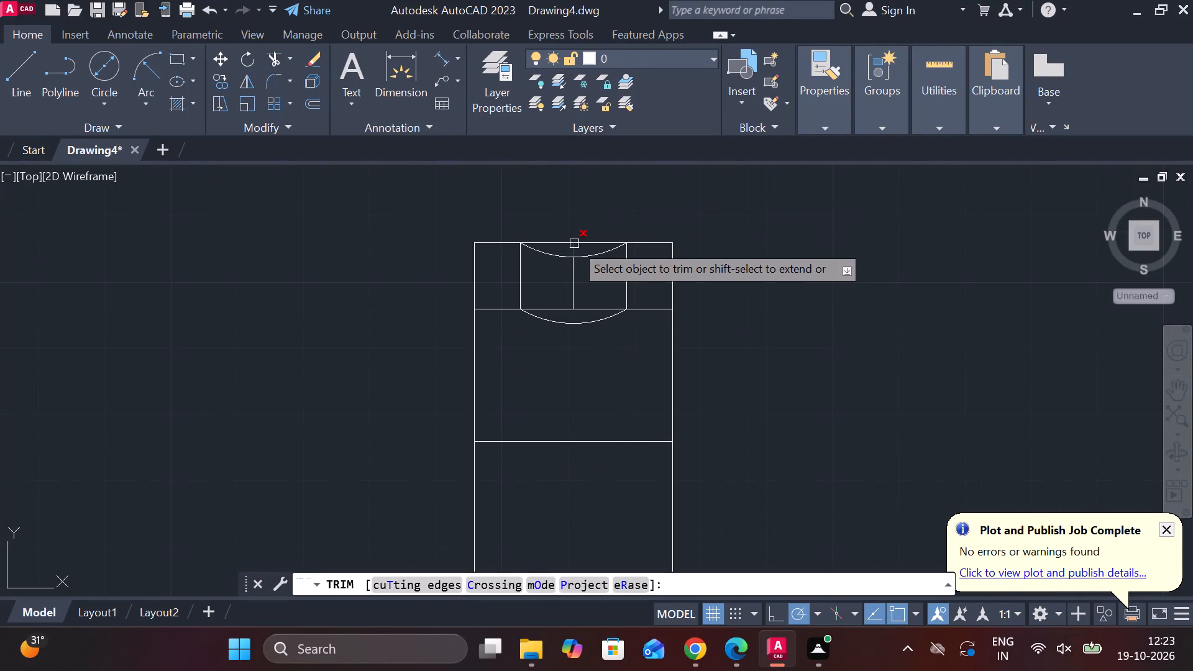
pyautogui.click(559, 244)
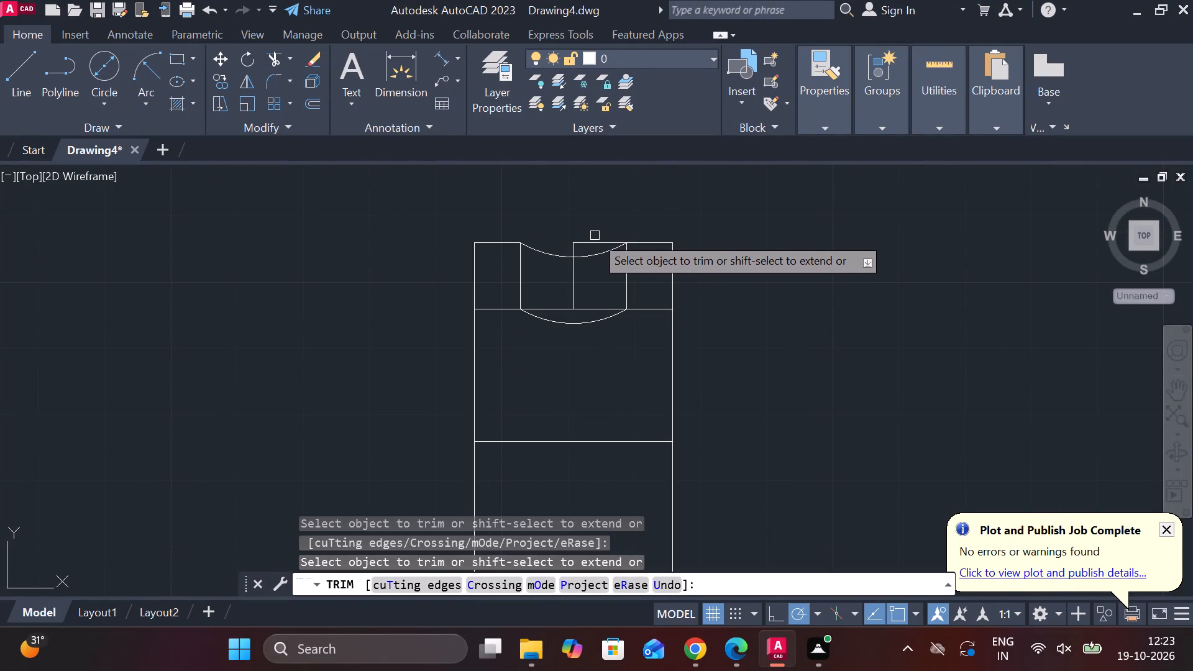
pyautogui.click(595, 240)
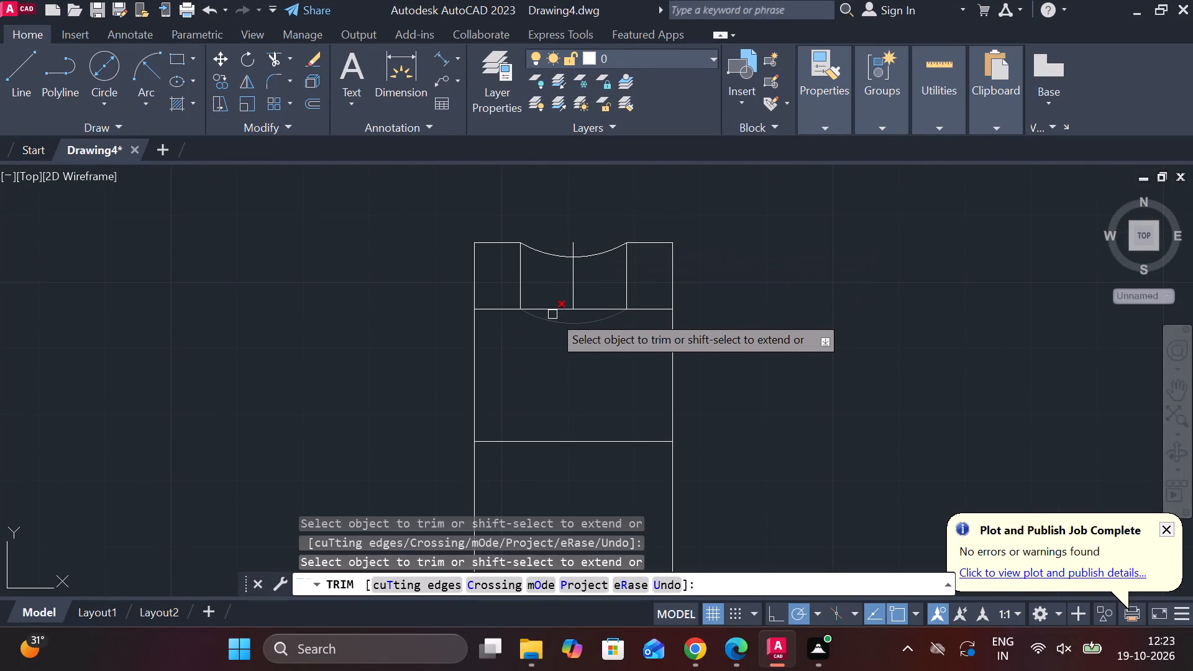
pyautogui.click(549, 305)
pyautogui.click(592, 306)
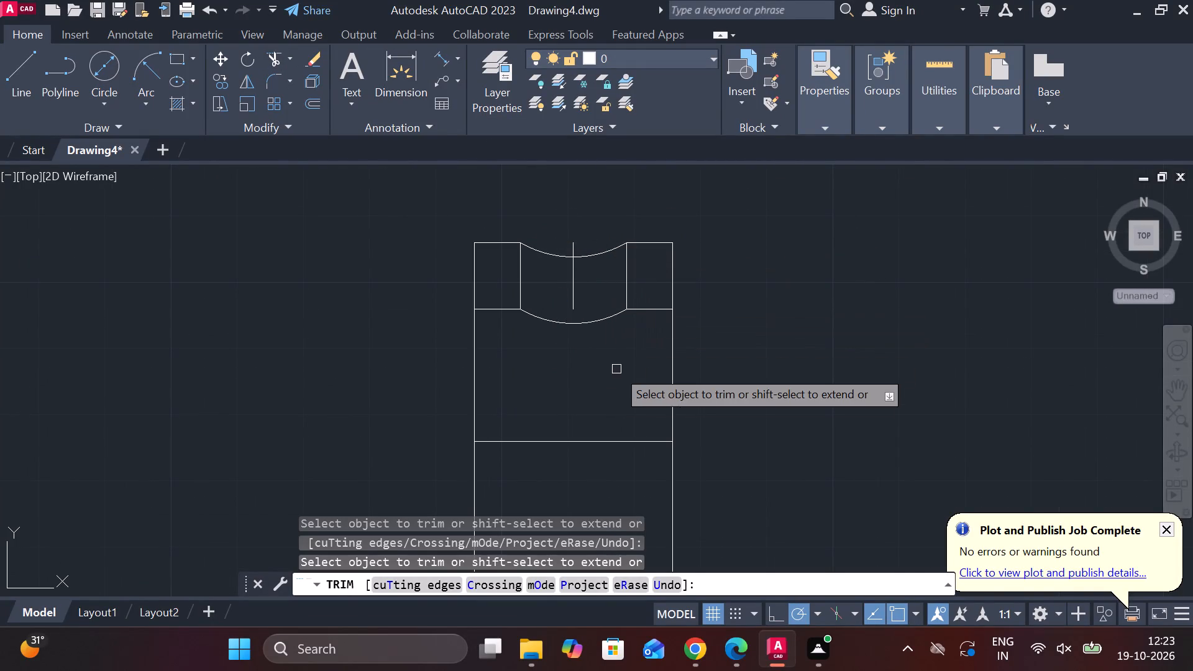
# Trim the straight upper and lower edges of the bottom strip between the ends of its two arcs.
pyautogui.scroll(-1, 608, 381)
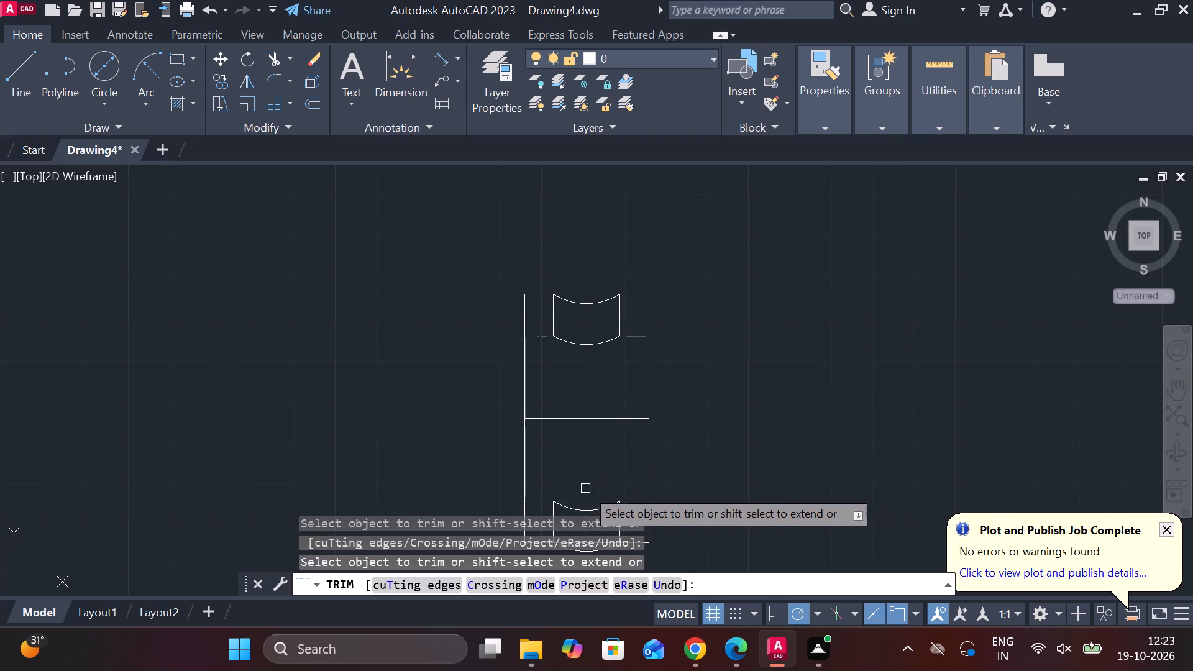
pyautogui.scroll(3, 585, 488)
pyautogui.scroll(-6, 585, 488)
pyautogui.scroll(3, 584, 482)
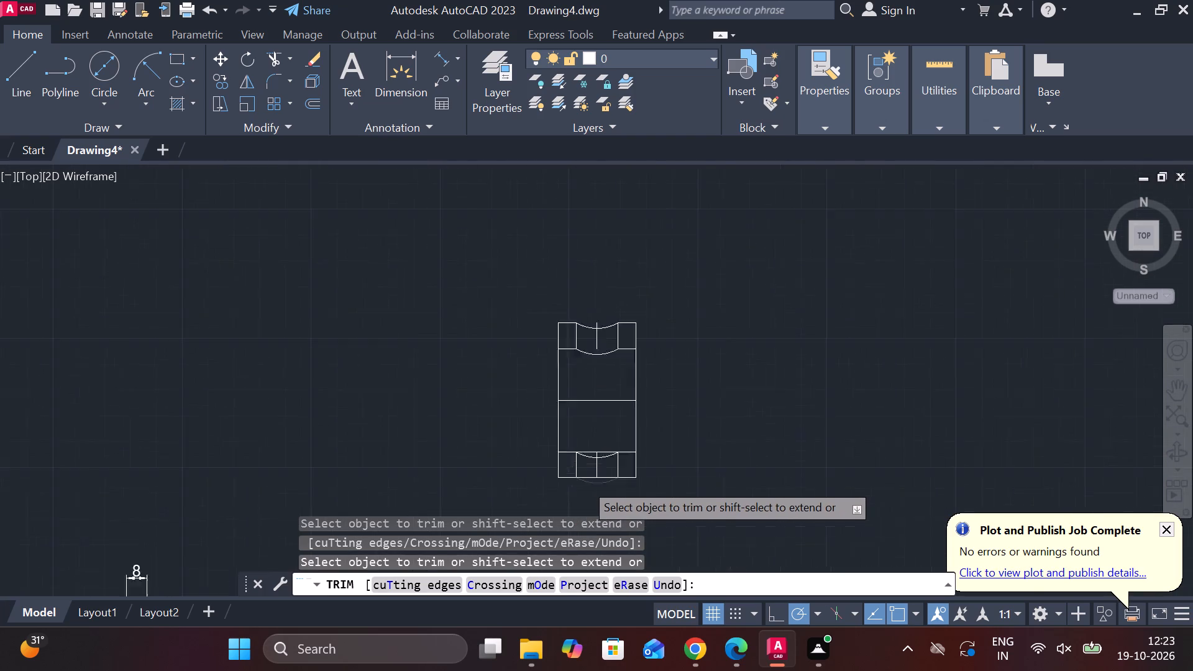
pyautogui.click(590, 431)
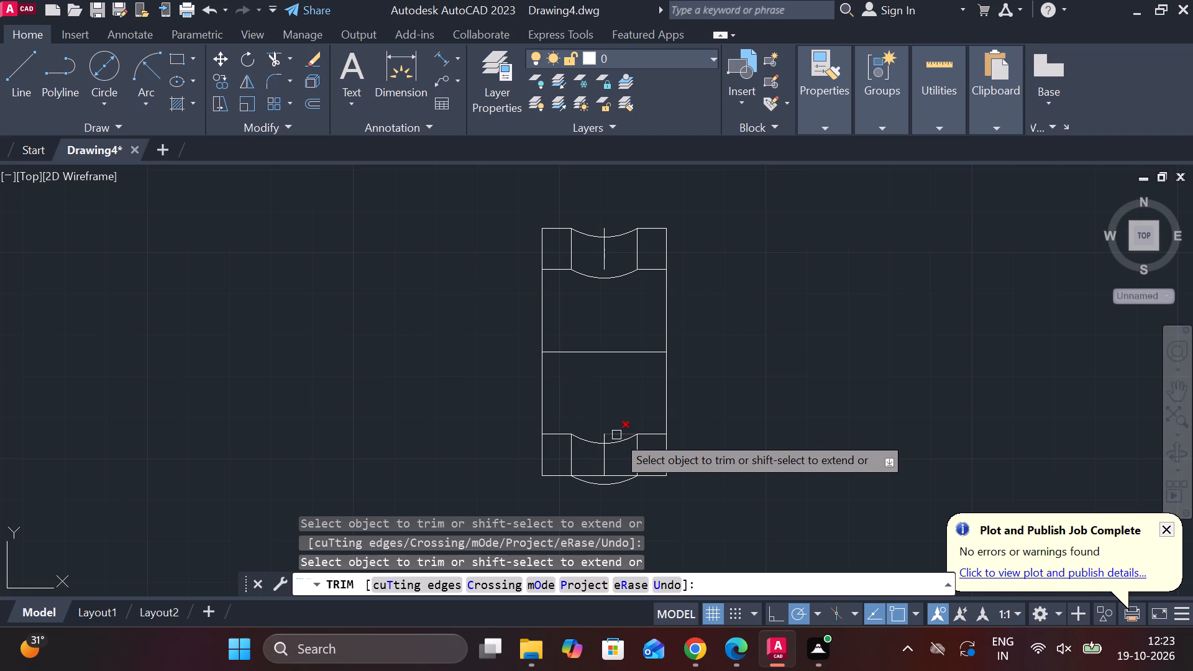
pyautogui.click(616, 435)
pyautogui.click(591, 475)
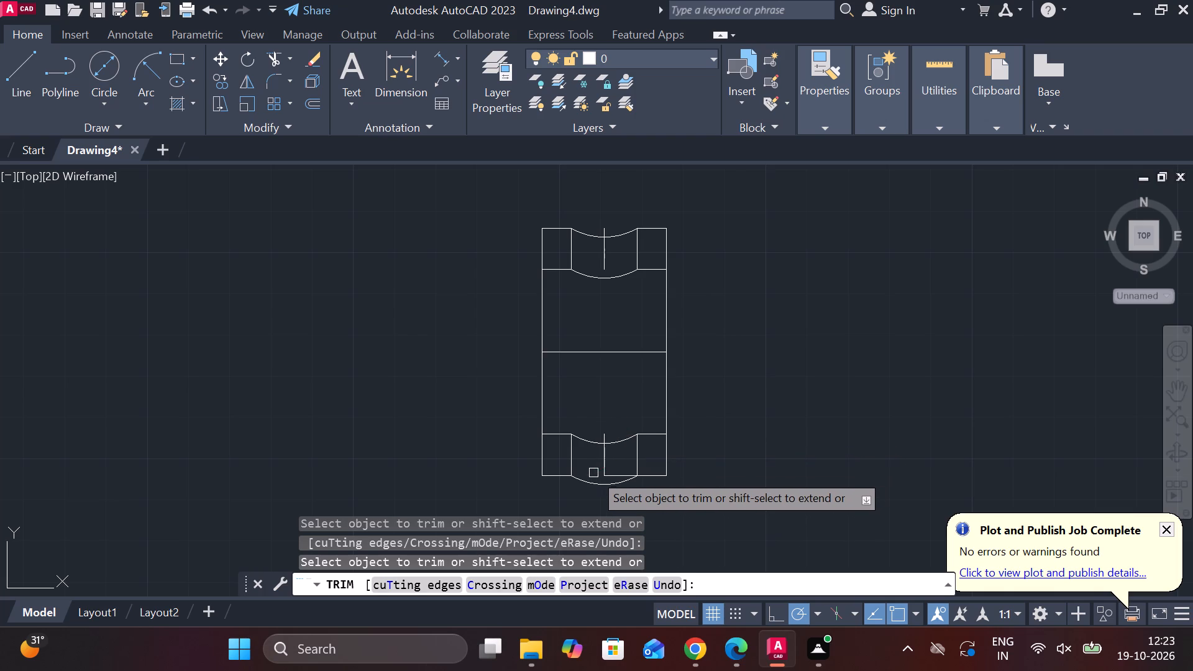
pyautogui.click(615, 472)
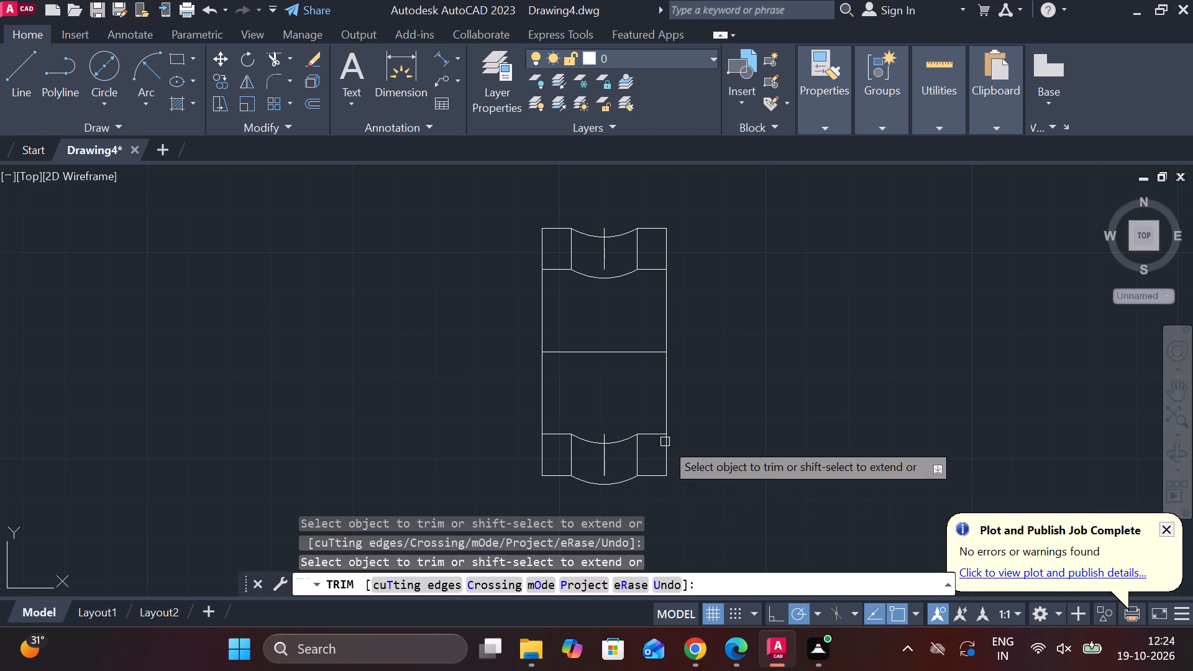
# Draw a rectangle 20 wide by 80 high from lines in the empty area beside the arc-notched part.
pyautogui.scroll(-1, 655, 431)
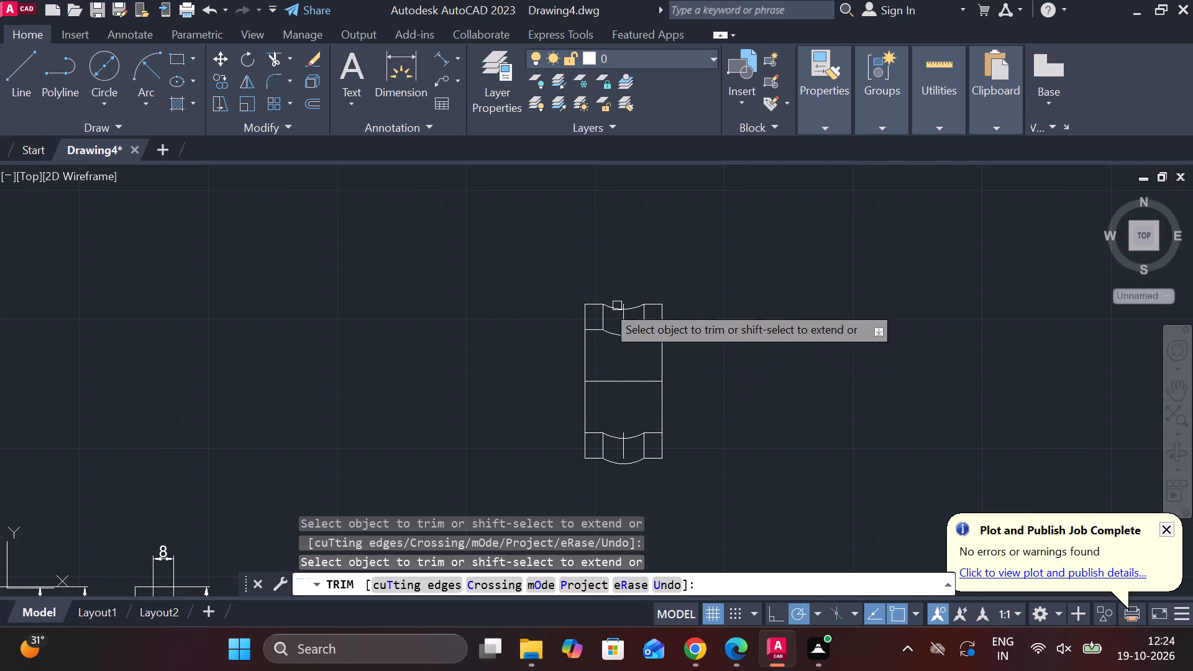
pyautogui.scroll(-3, 667, 335)
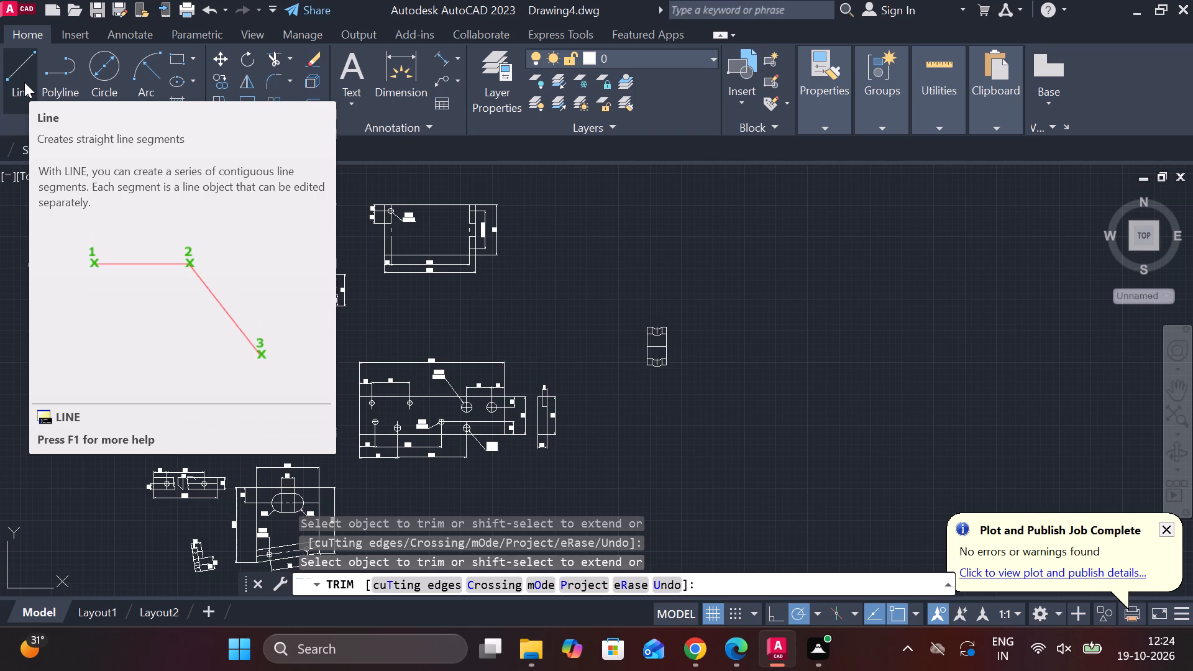
pyautogui.click(24, 82)
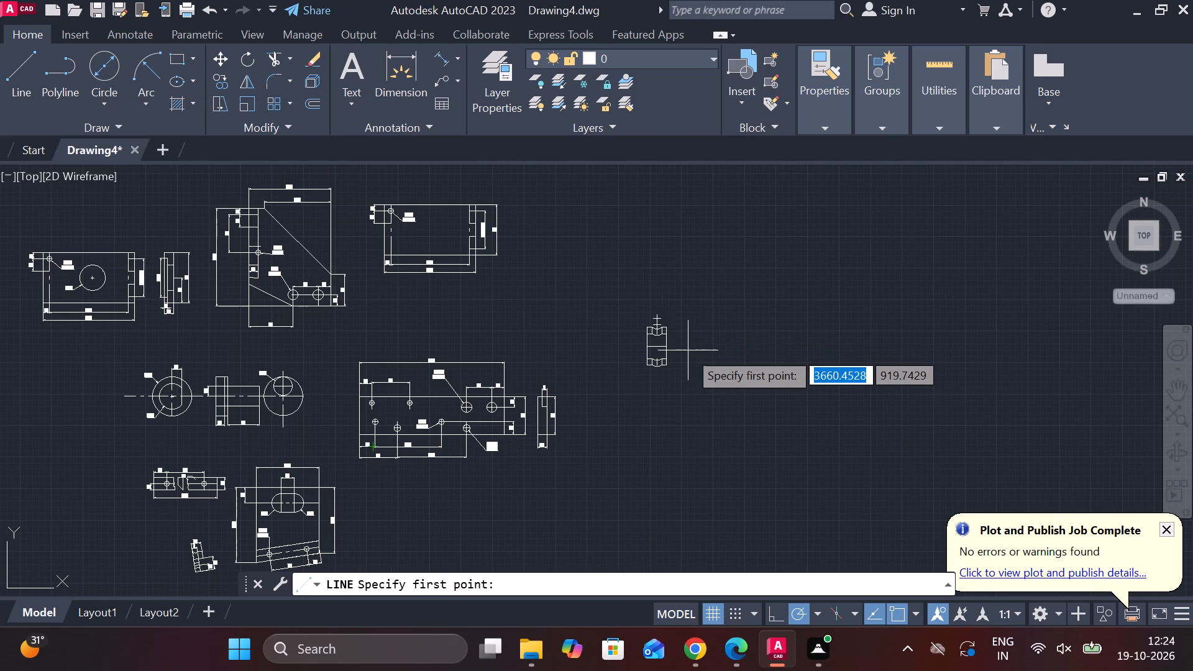
pyautogui.scroll(2, 688, 350)
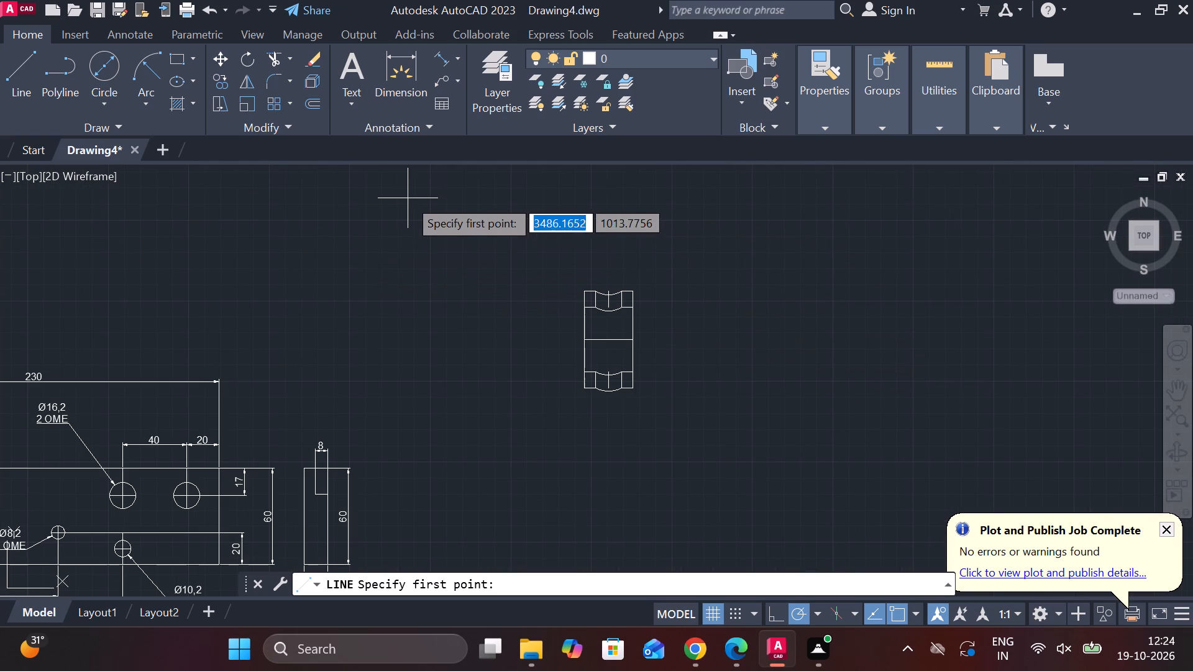
pyautogui.click(401, 212)
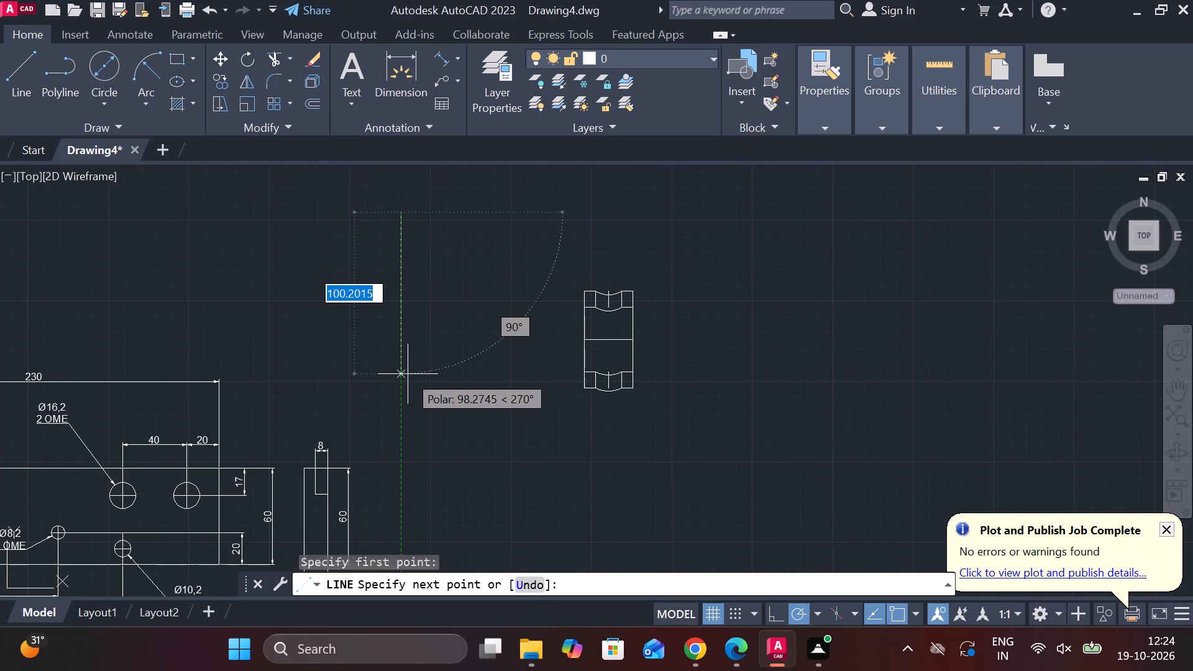
pyautogui.write('80')
pyautogui.press('Return')
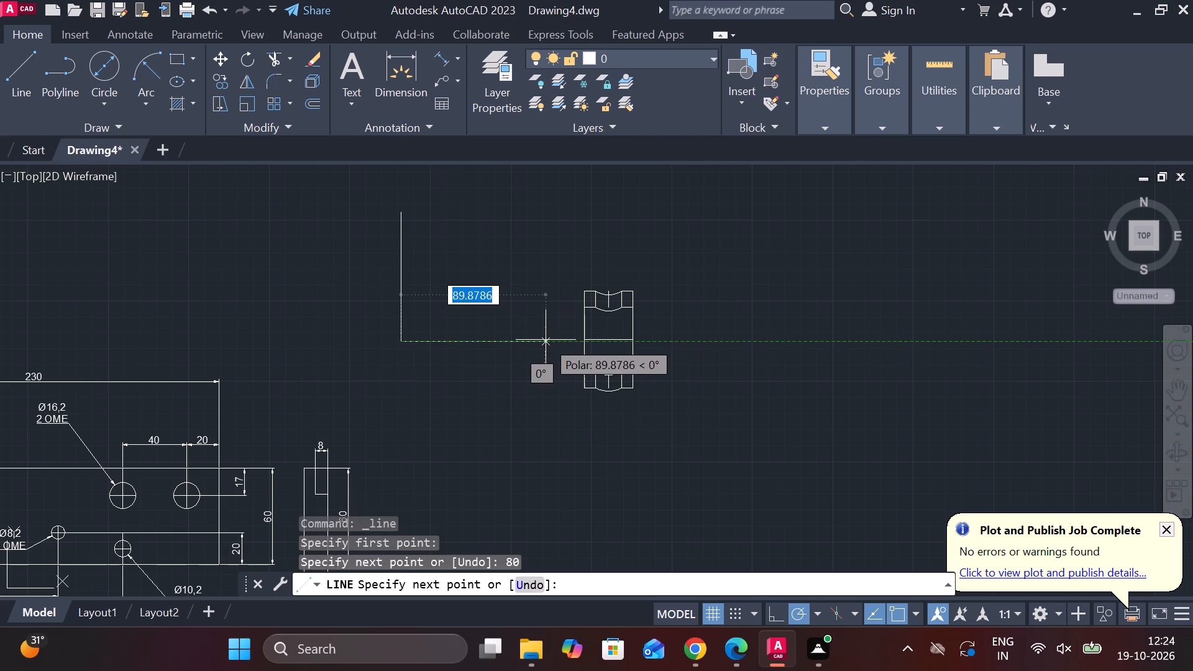
pyautogui.write('20')
pyautogui.press('Return')
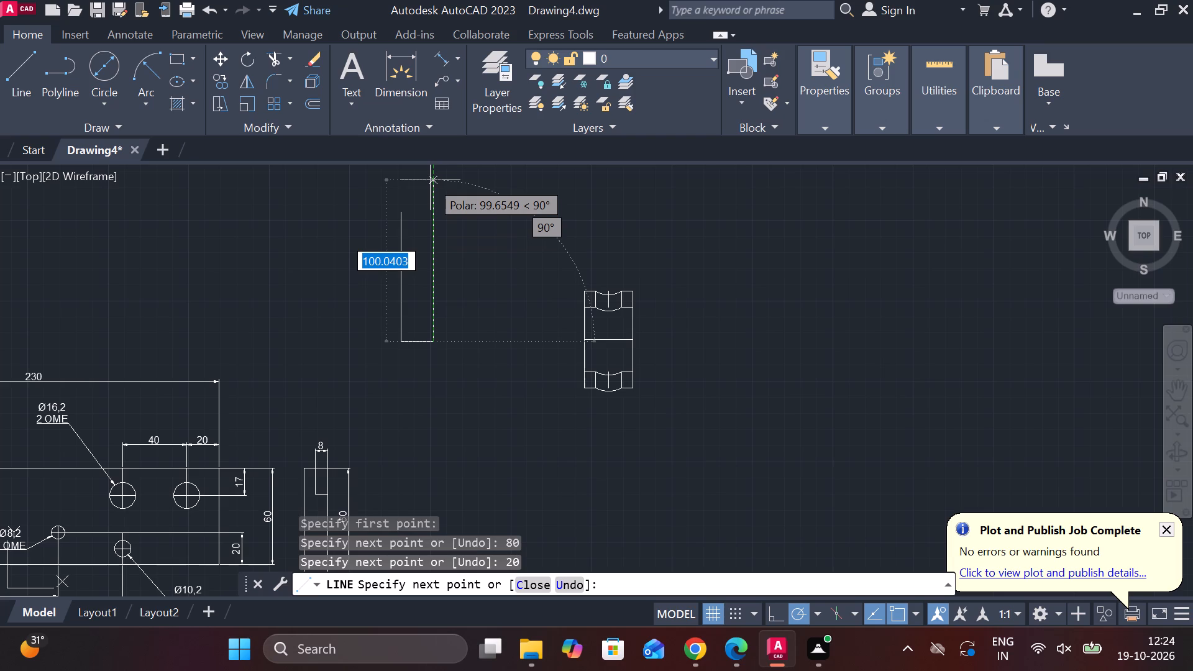
pyautogui.write('80')
pyautogui.press('Return')
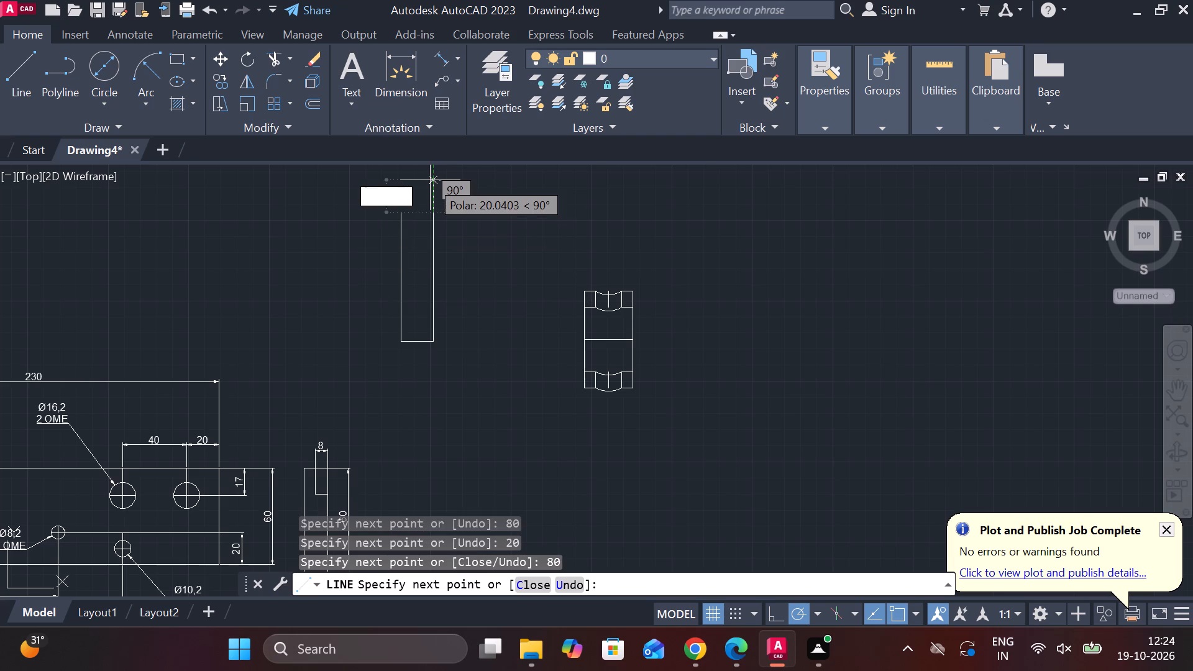
pyautogui.click(396, 210)
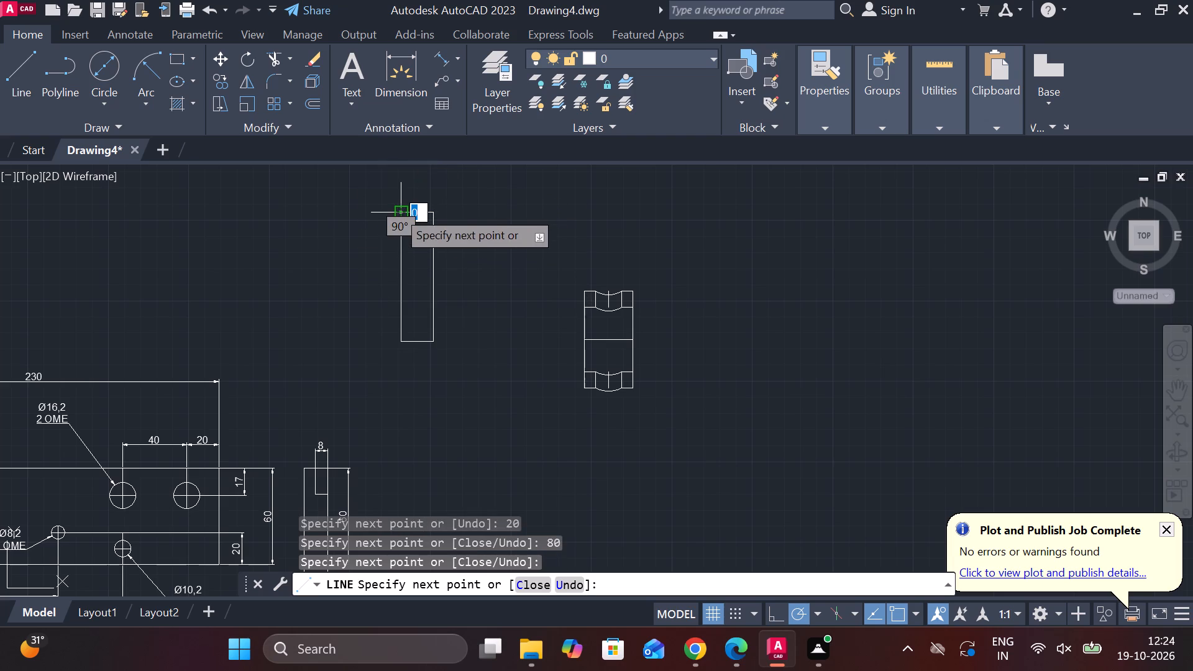
pyautogui.press('Escape')
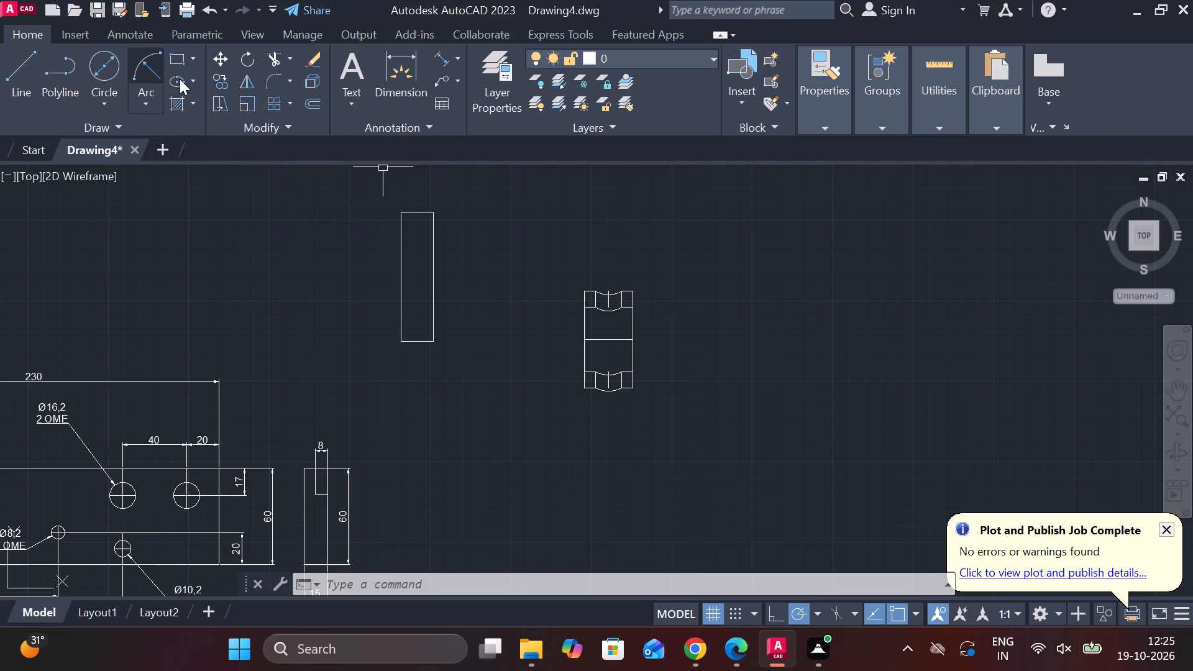
# Copy the top edge of the 20 by 80 rectangle downward at distances of 10 and 30.
pyautogui.click(416, 212)
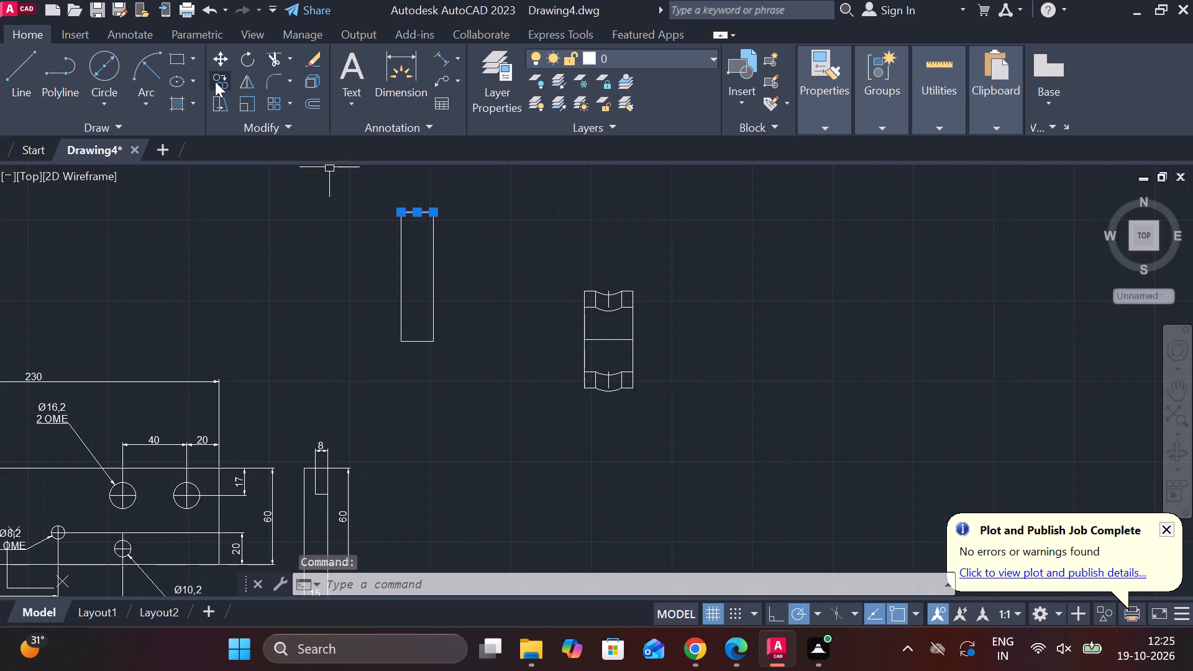
pyautogui.click(221, 75)
pyautogui.click(416, 212)
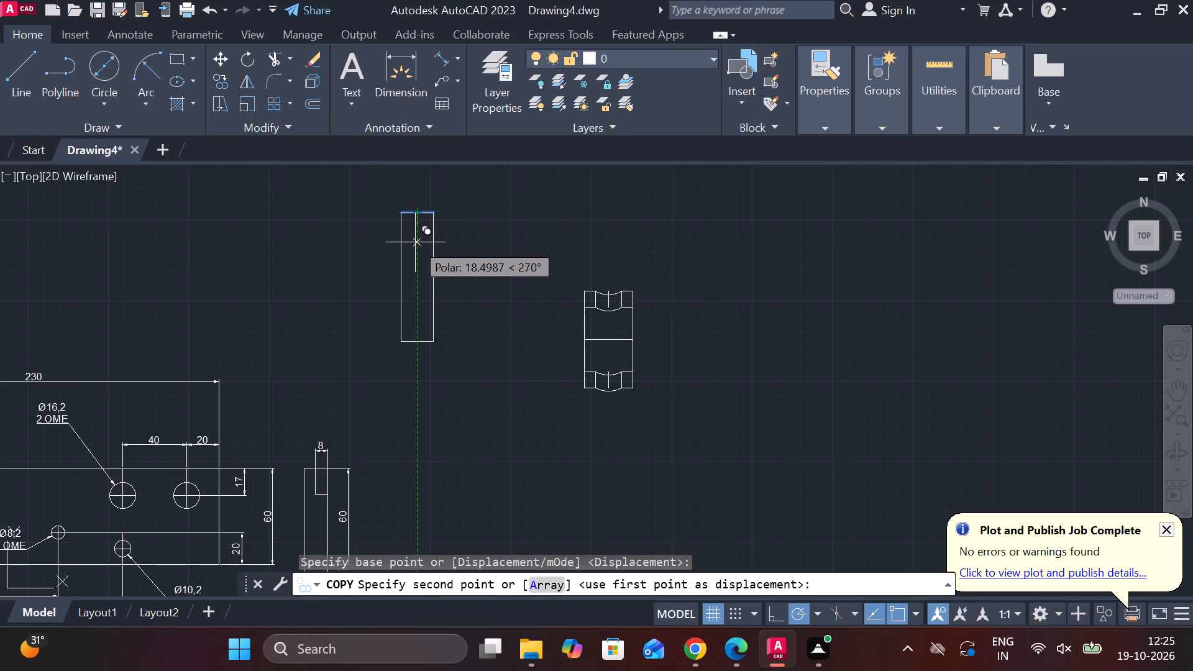
pyautogui.write('10')
pyautogui.press('Return')
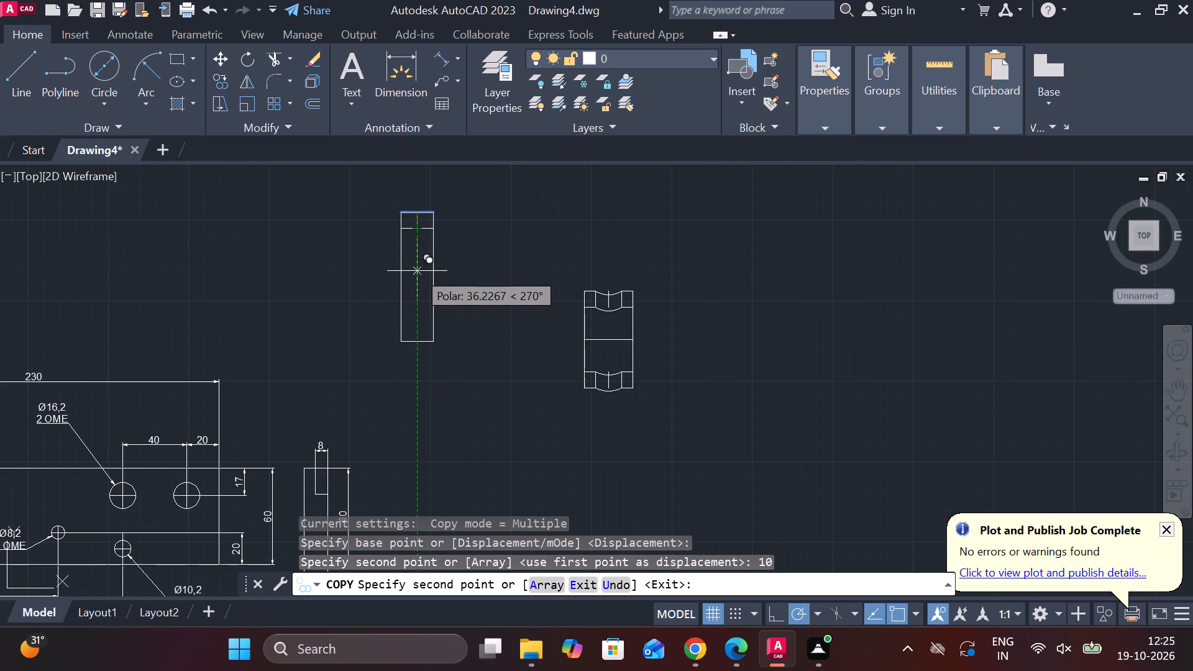
pyautogui.press('3')
pyautogui.press('0')
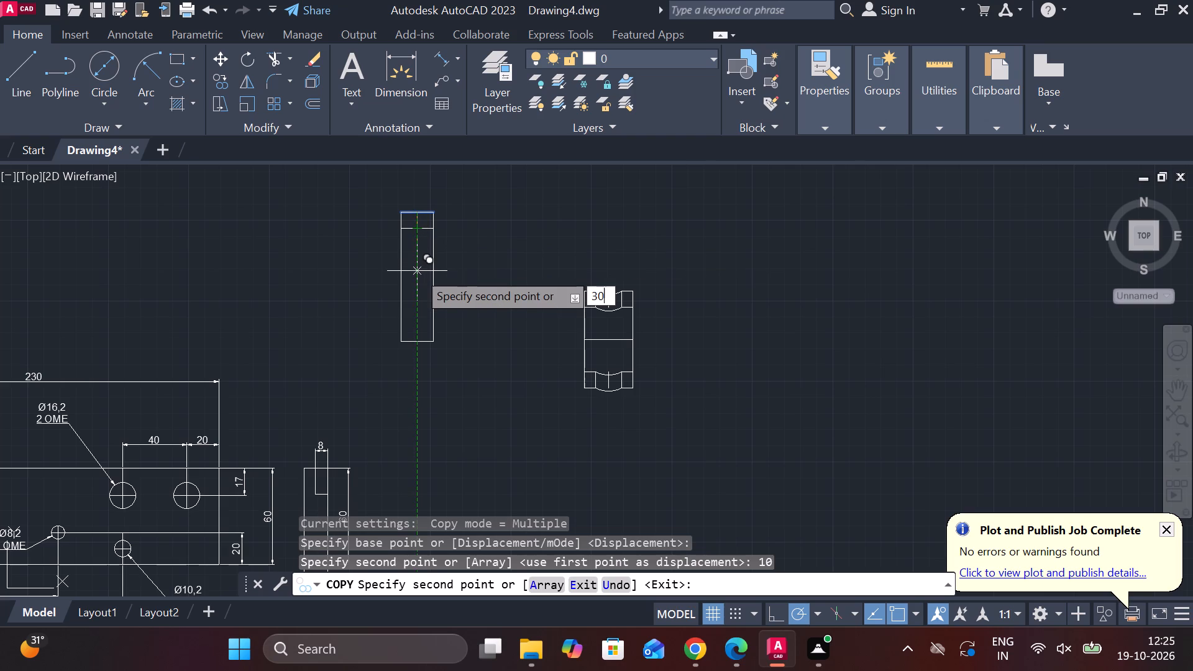
pyautogui.press('Return')
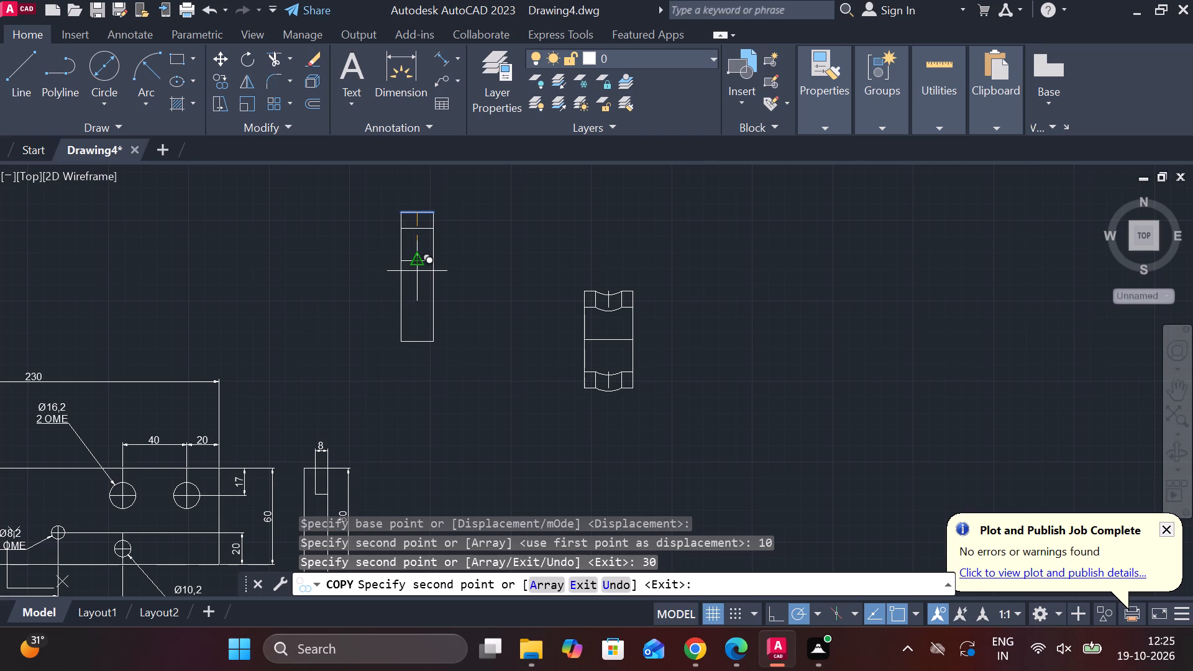
pyautogui.press('Escape')
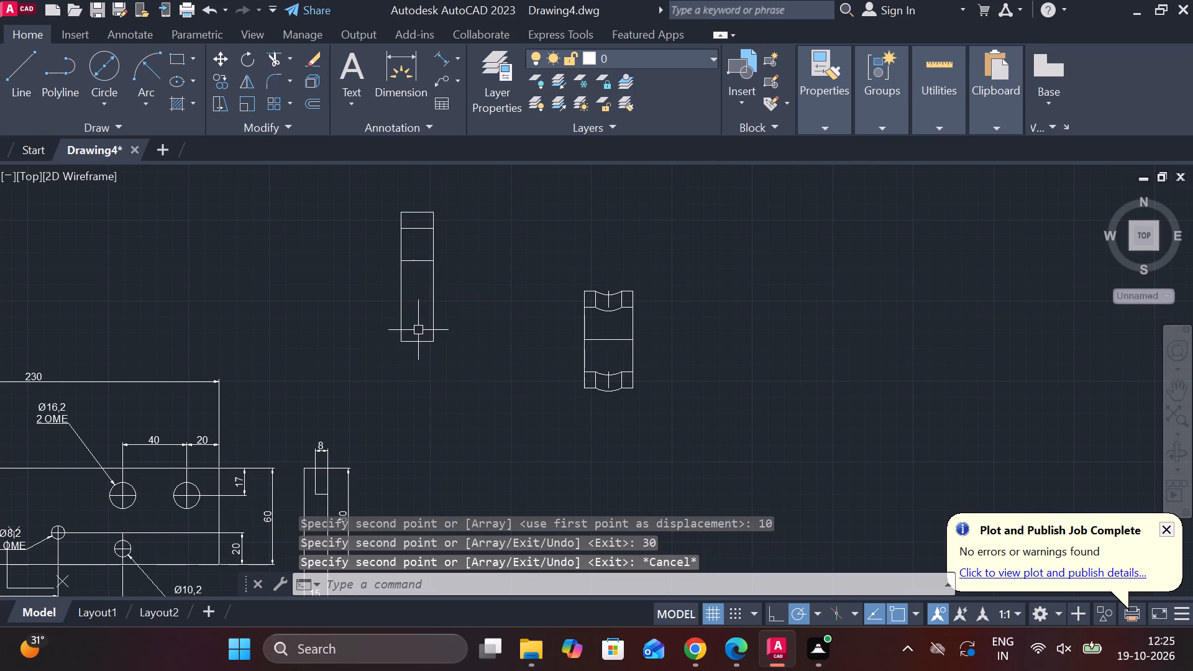
# Copy the bottom edge of the 20 by 80 rectangle upward at distances of 10 and 30.
pyautogui.click(418, 344)
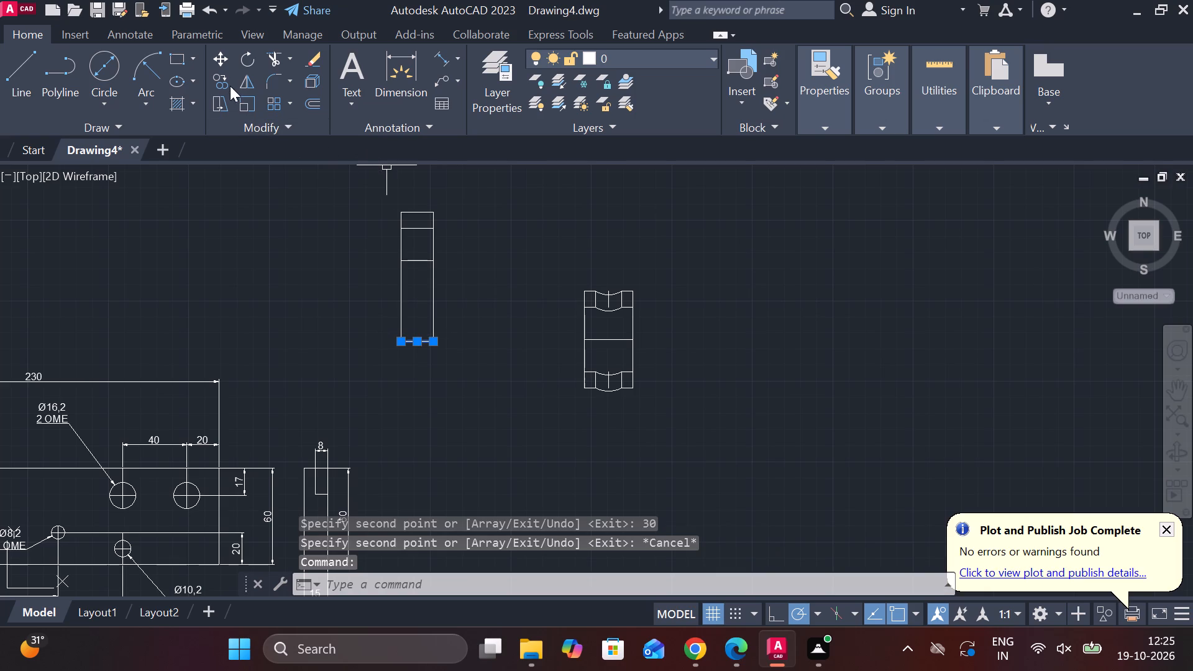
pyautogui.click(221, 81)
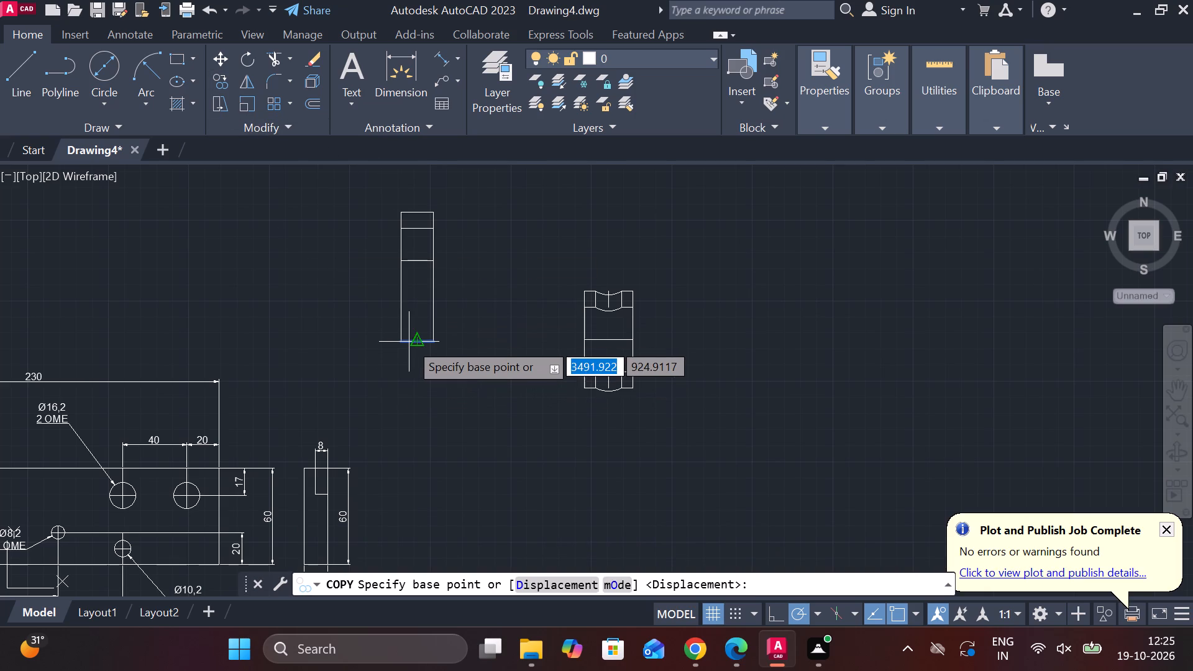
pyautogui.click(412, 342)
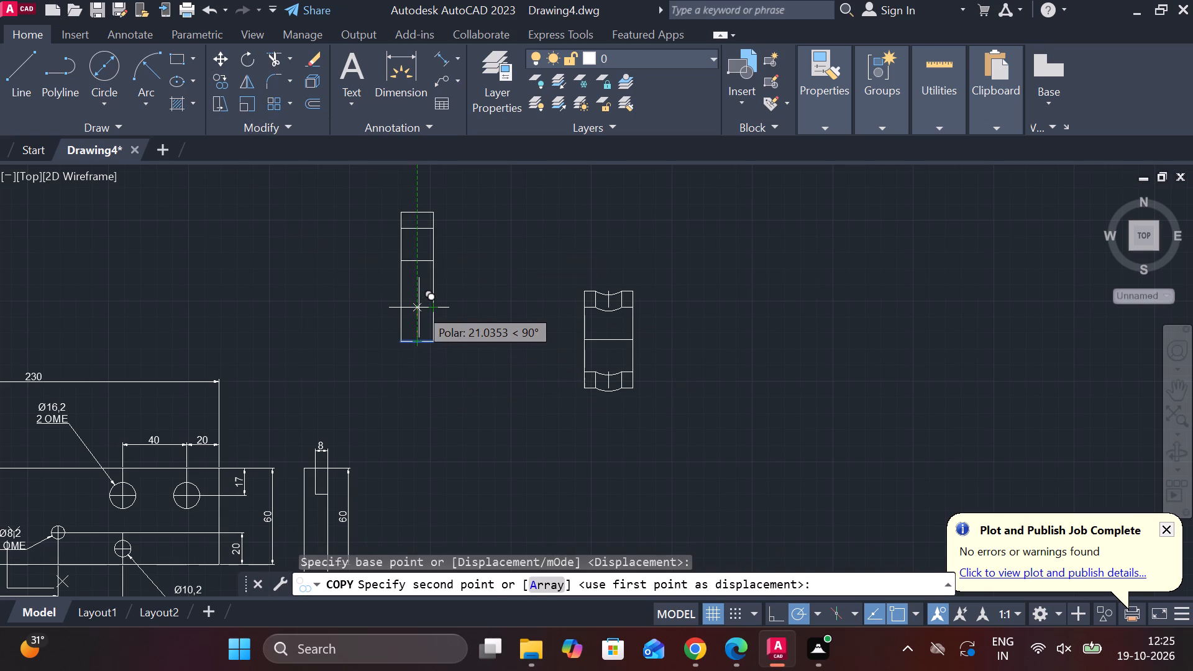
pyautogui.write('10')
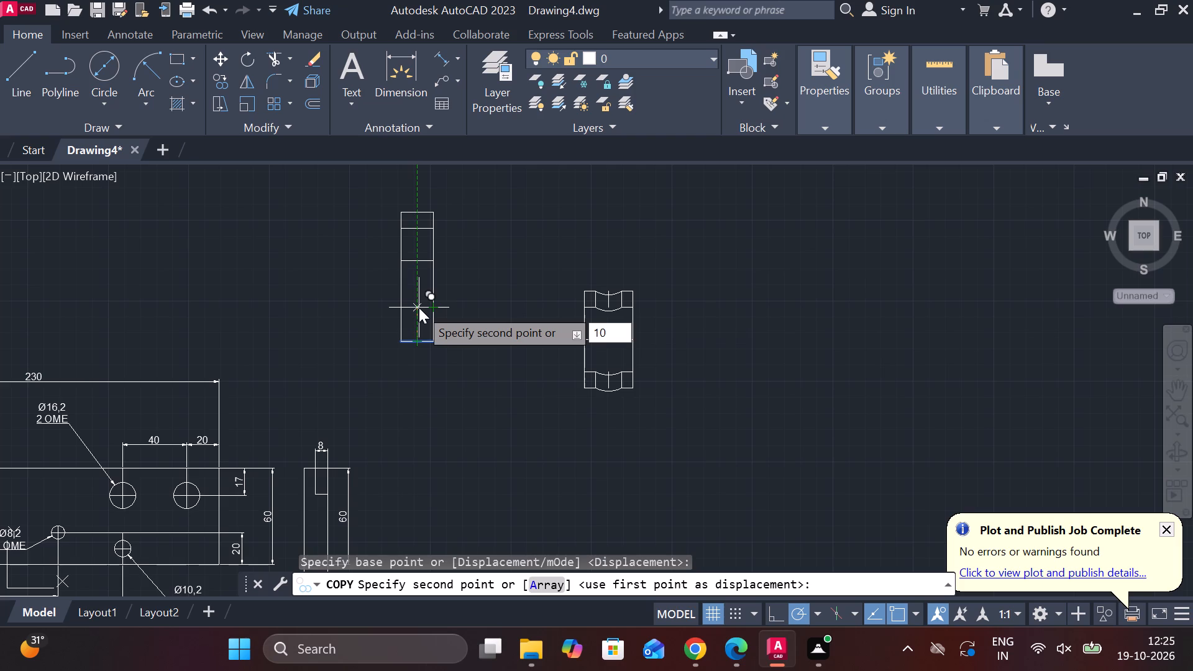
pyautogui.press('Return')
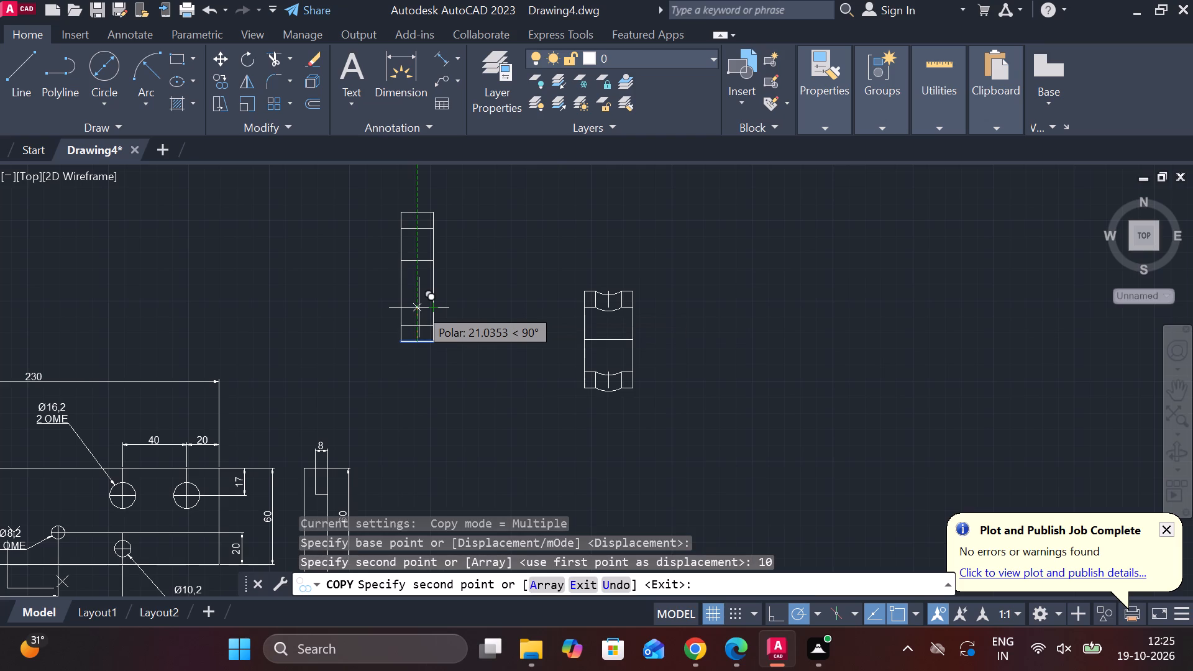
pyautogui.write('30')
pyautogui.press('Return')
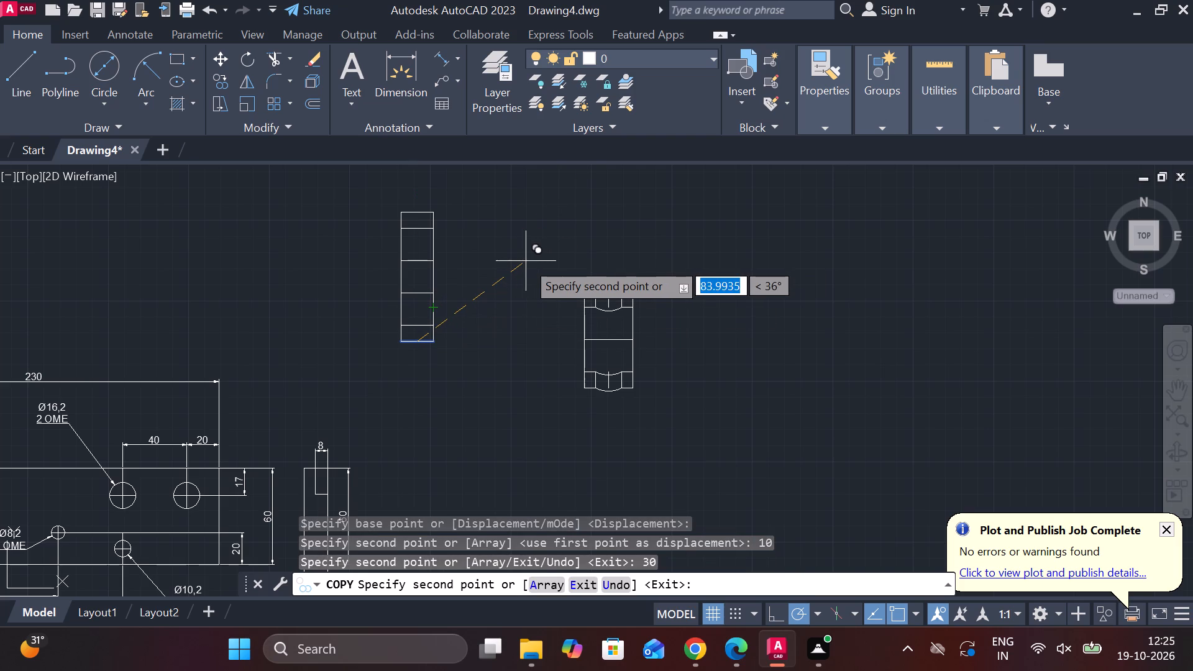
pyautogui.press('Escape')
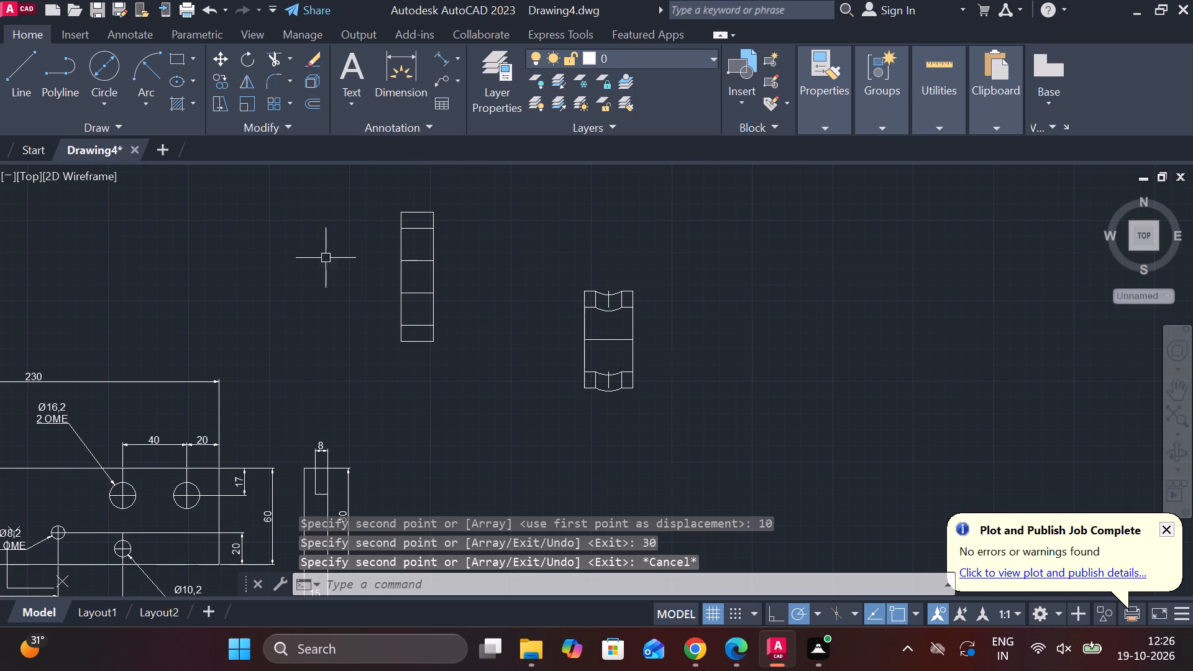
# Draw a vertical centre line from the midpoint of the rectangle's bottom edge to the midpoint of its top edge.
pyautogui.click(17, 71)
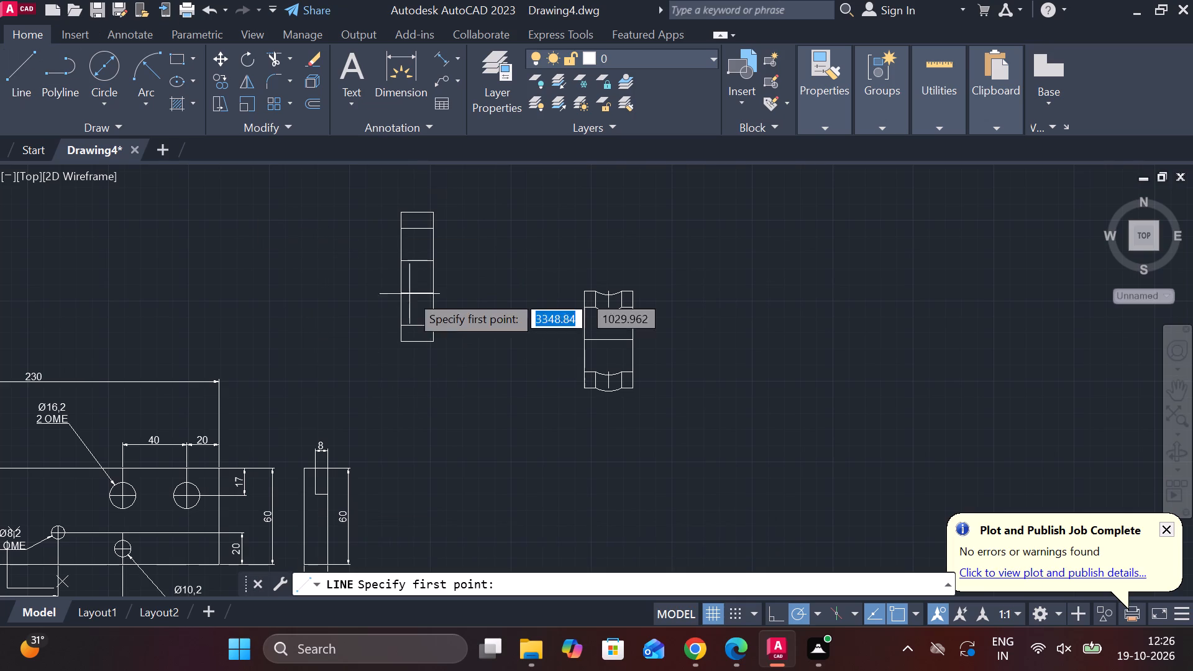
pyautogui.click(418, 344)
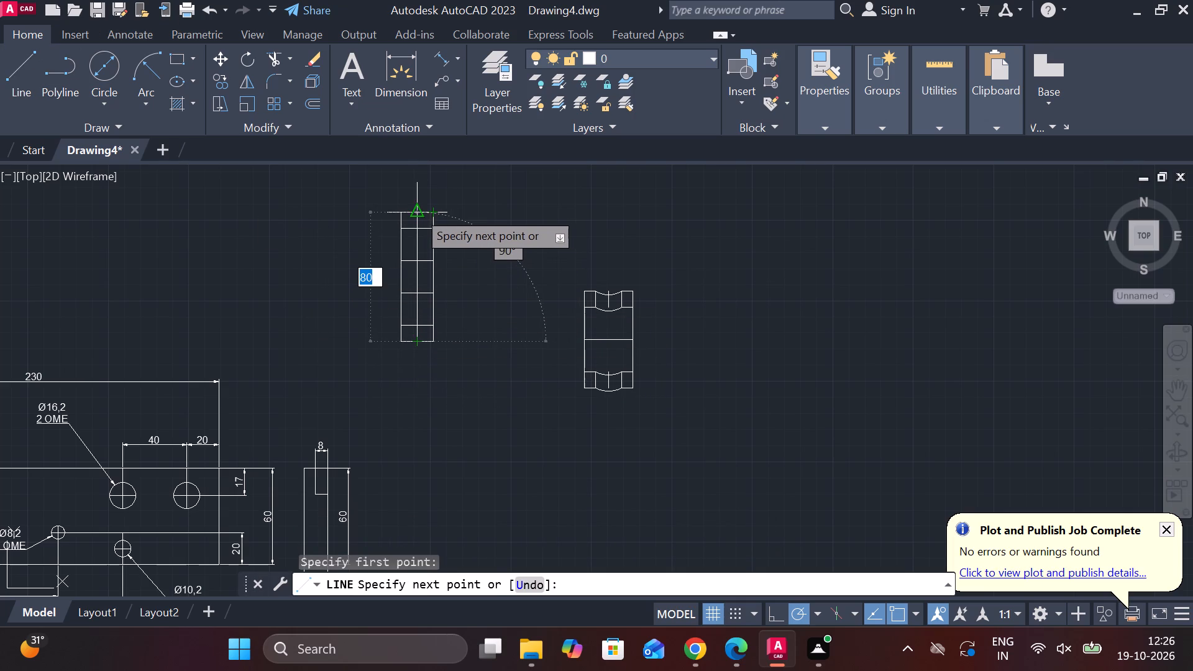
pyautogui.click(416, 211)
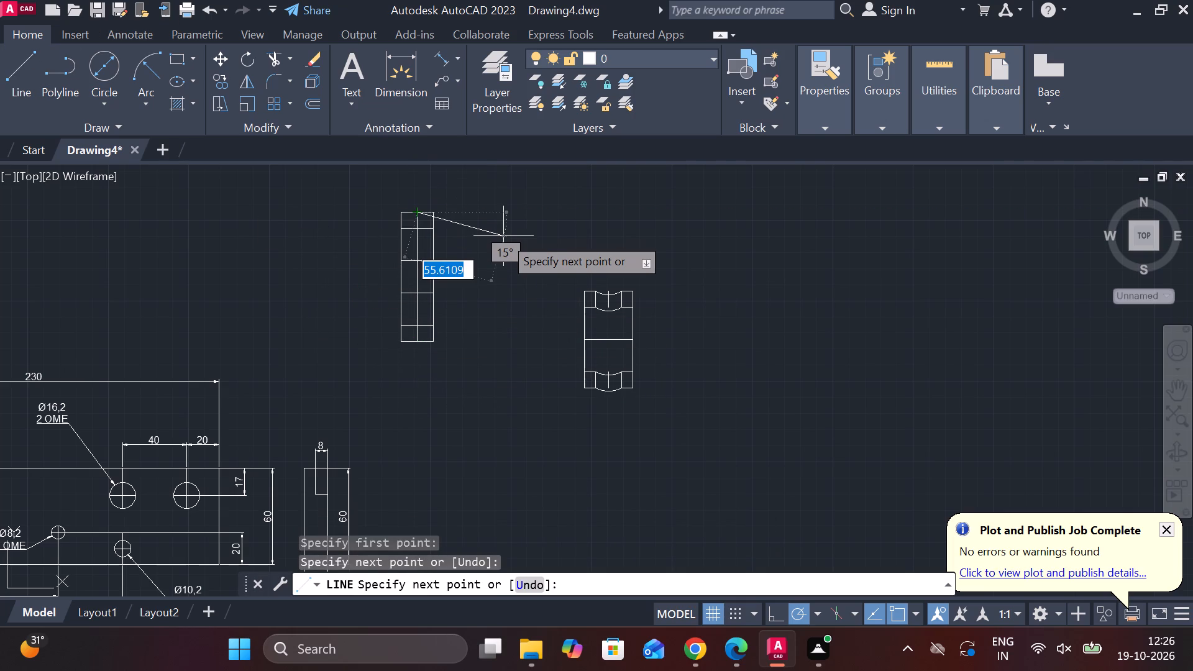
# Draw a horizontal line across the middle of the 20 by 80 rectangle, from the left edge's midpoint to the right edge's midpoint.
pyautogui.press('Escape')
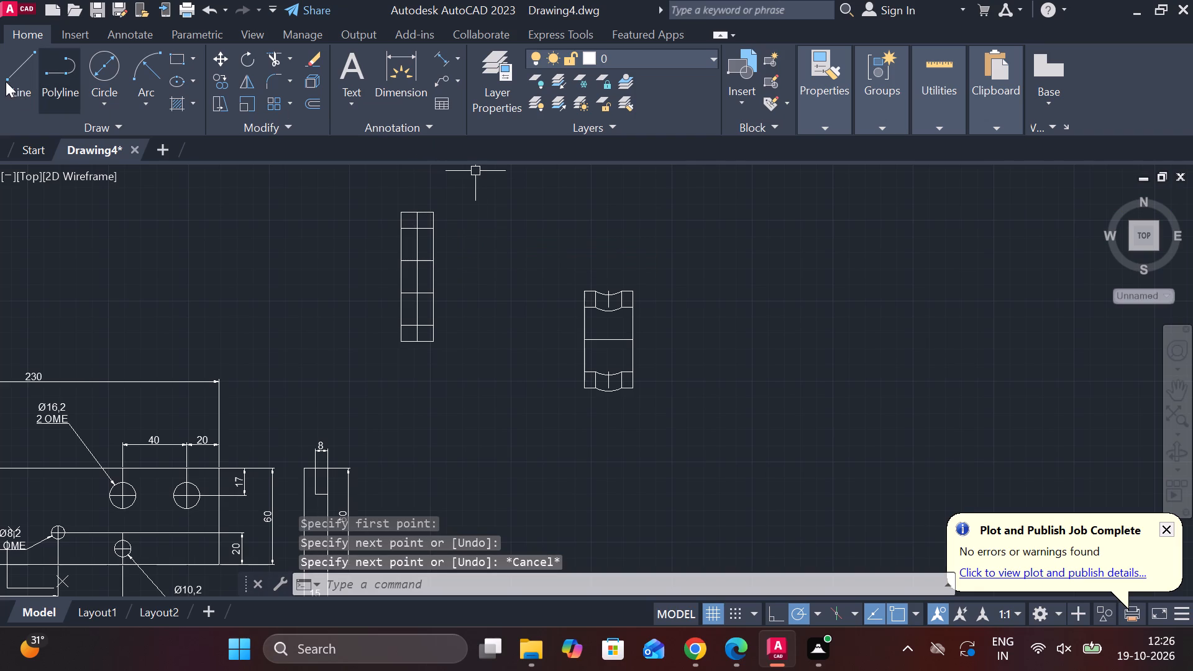
pyautogui.click(6, 81)
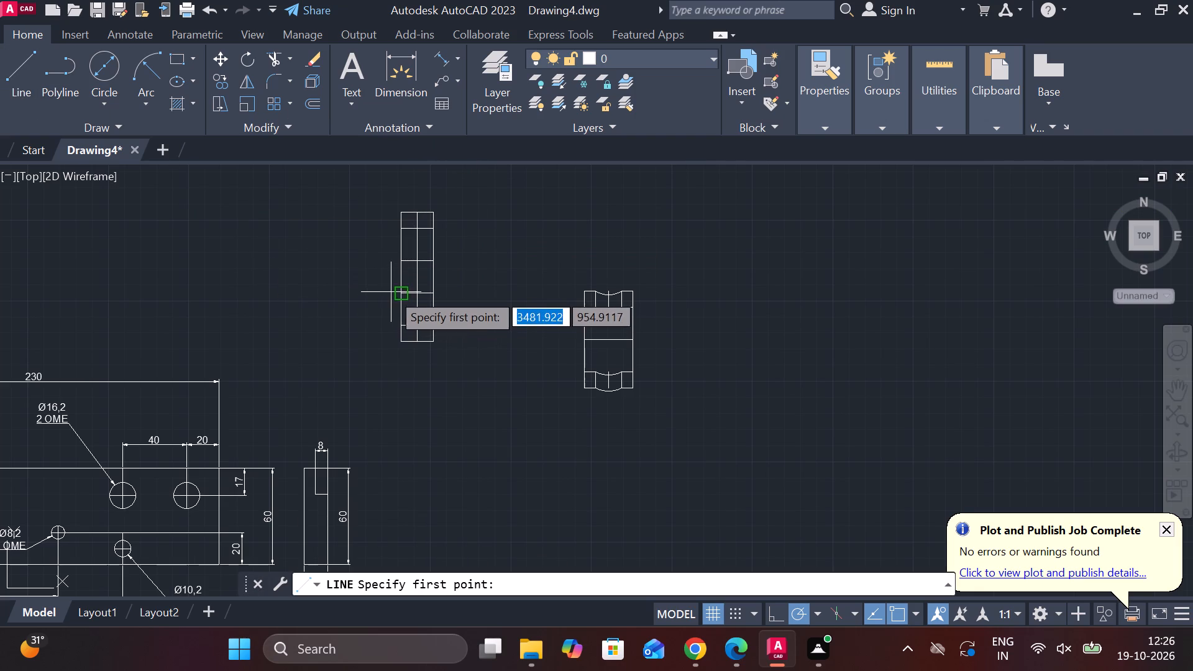
pyautogui.click(400, 273)
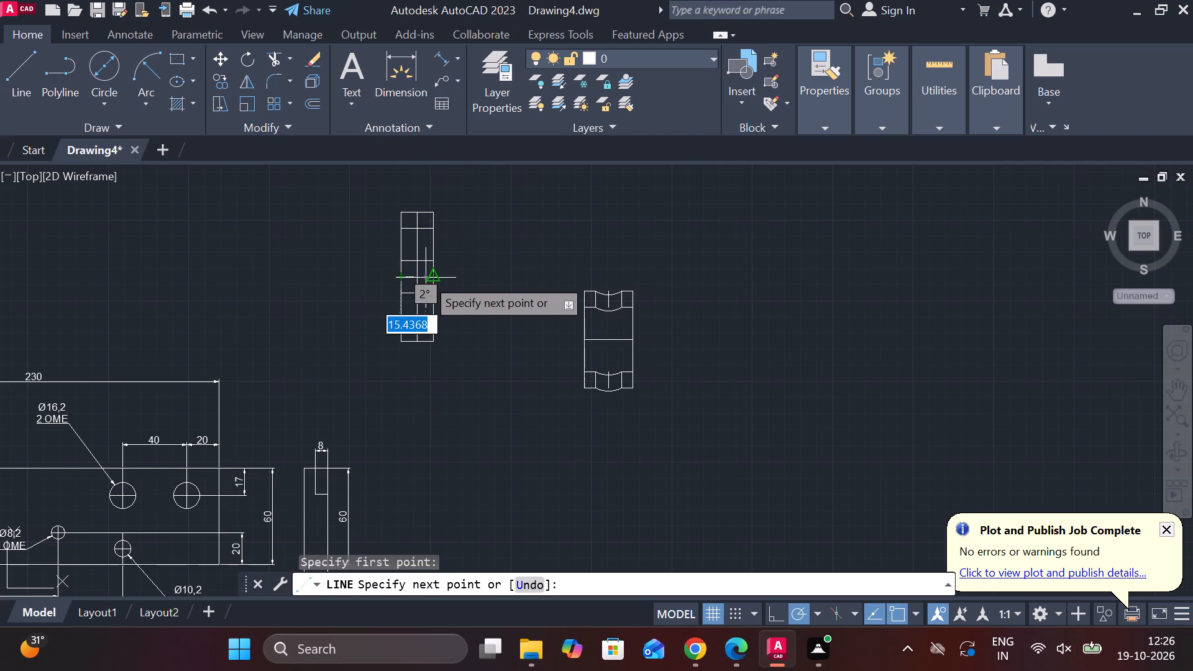
pyautogui.click(428, 277)
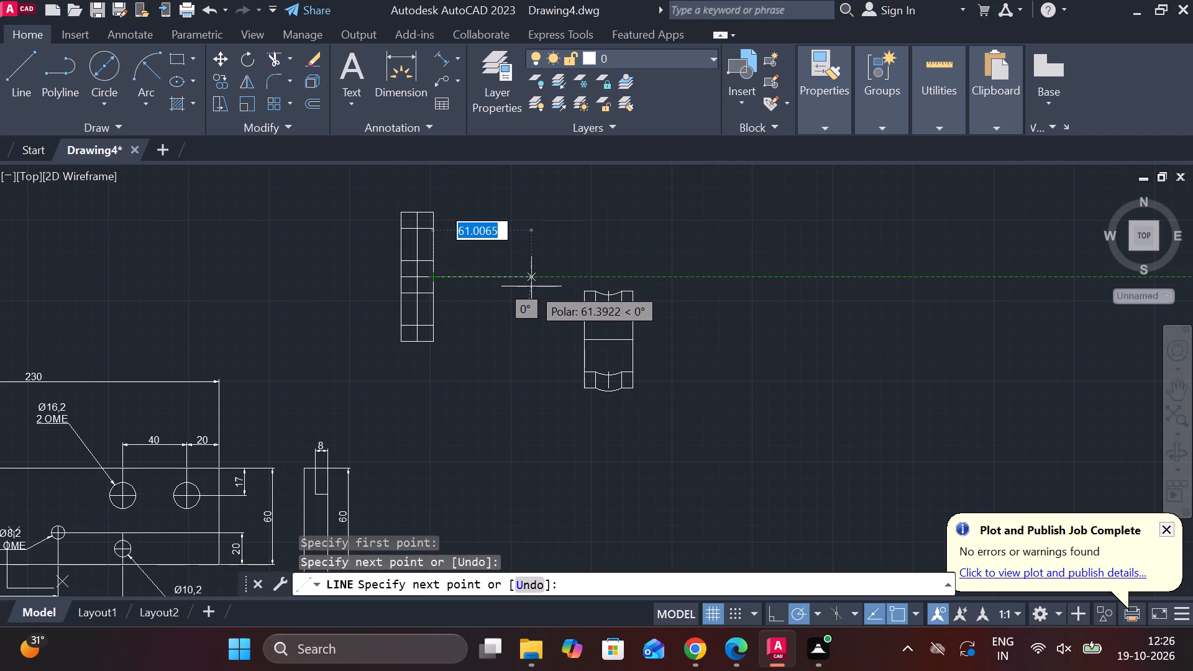
pyautogui.press('Escape')
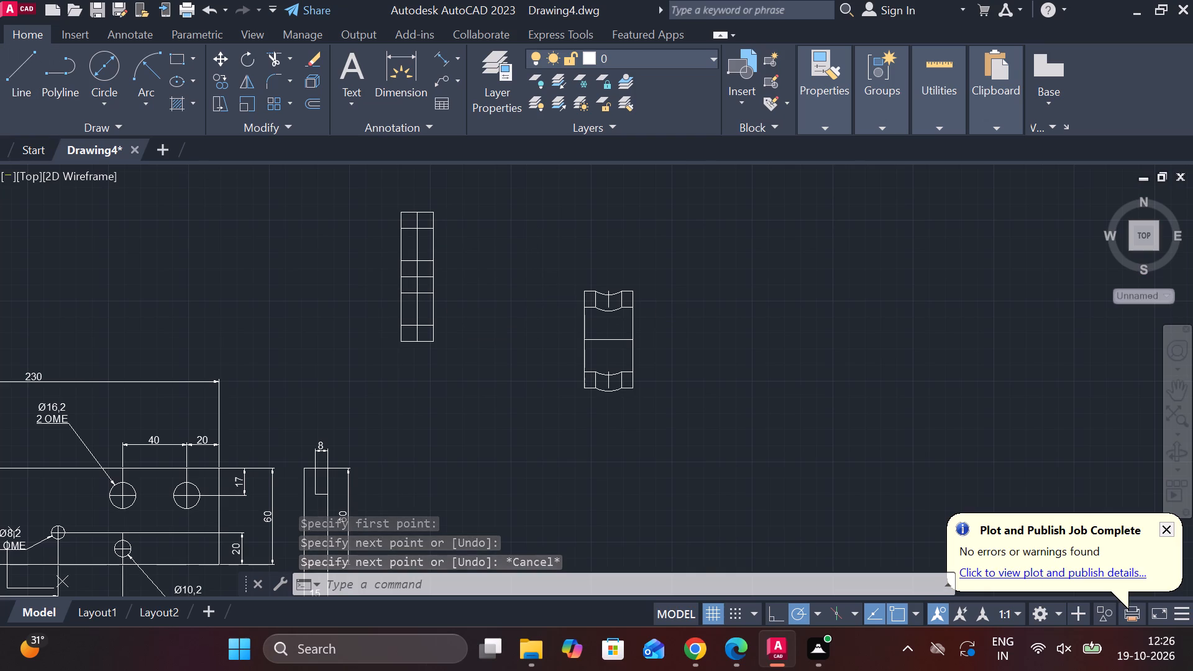
# Draw an 8.2 diameter circle centred where the vertical centre line crosses the lowest dividing line.
pyautogui.click(98, 59)
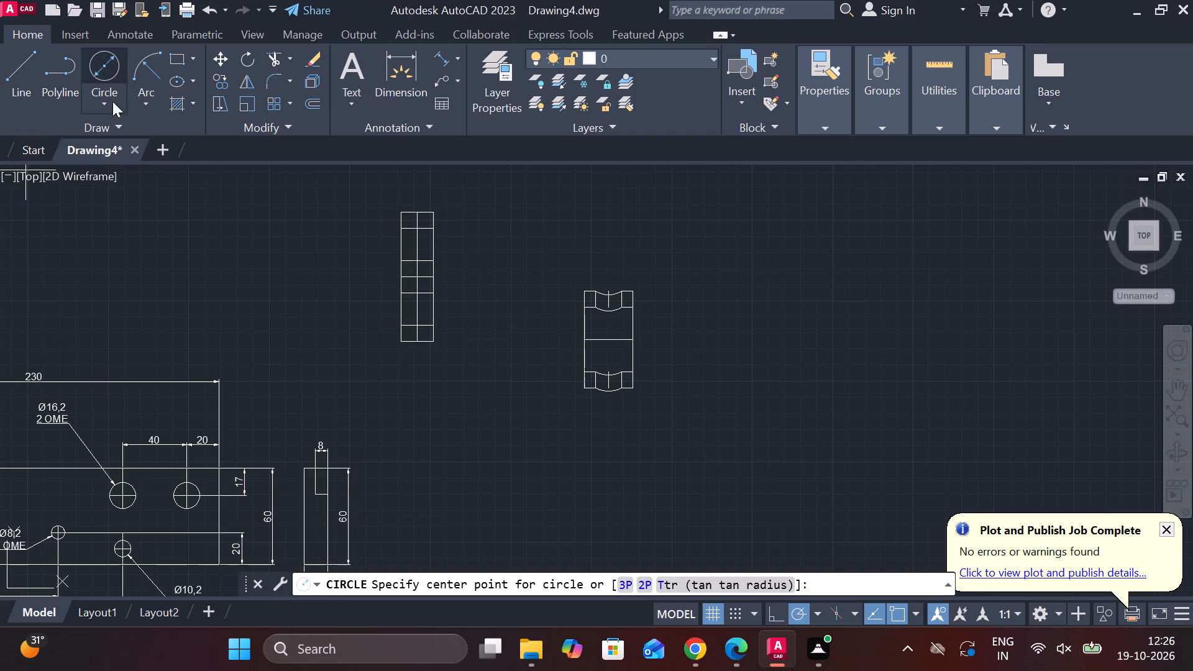
pyautogui.click(415, 324)
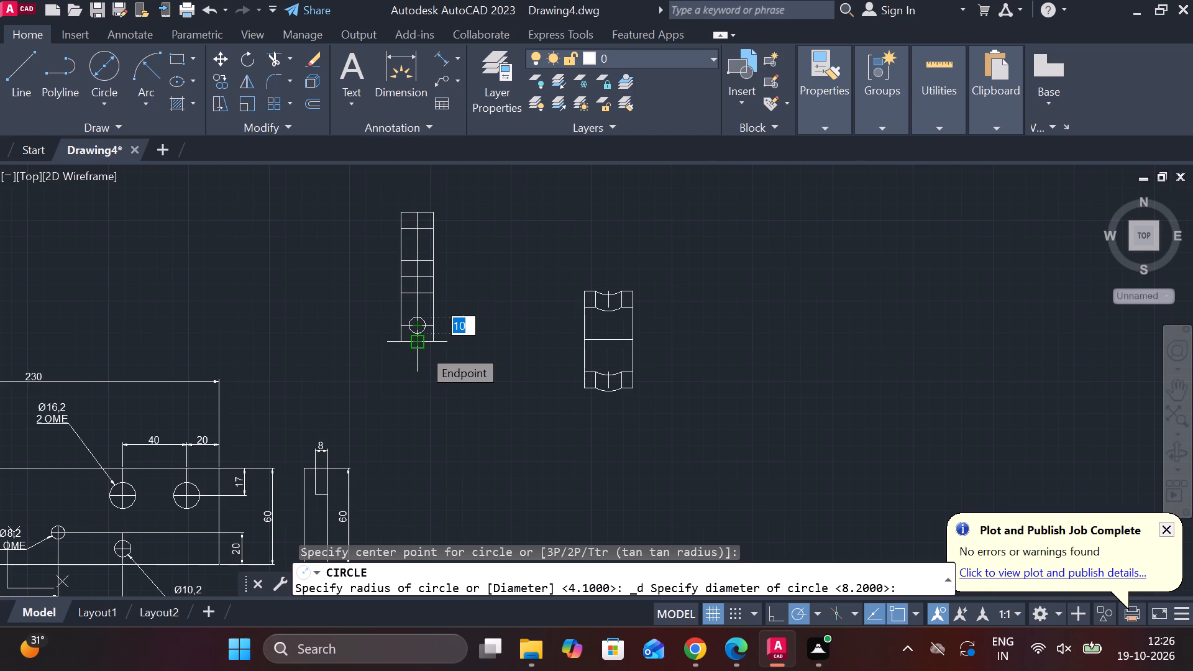
pyautogui.write('8.2')
pyautogui.press('Return')
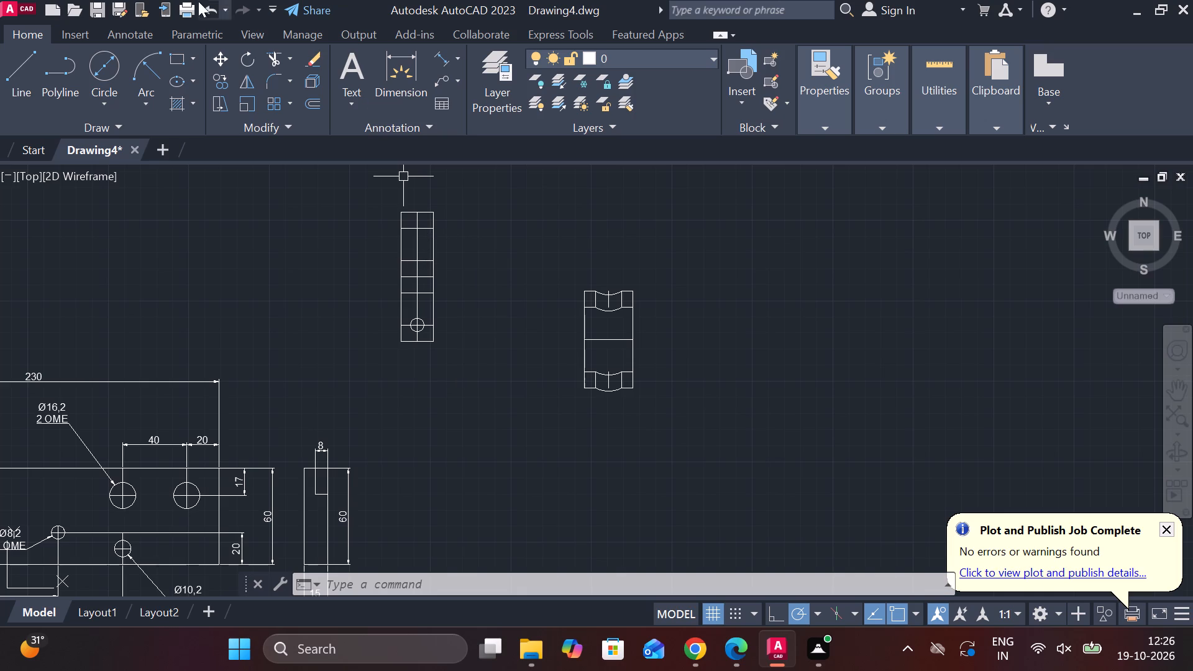
# Add a vertical linear dimension between the uppermost and lowest dividing lines, placed outside the rectangle's right edge.
pyautogui.click(456, 58)
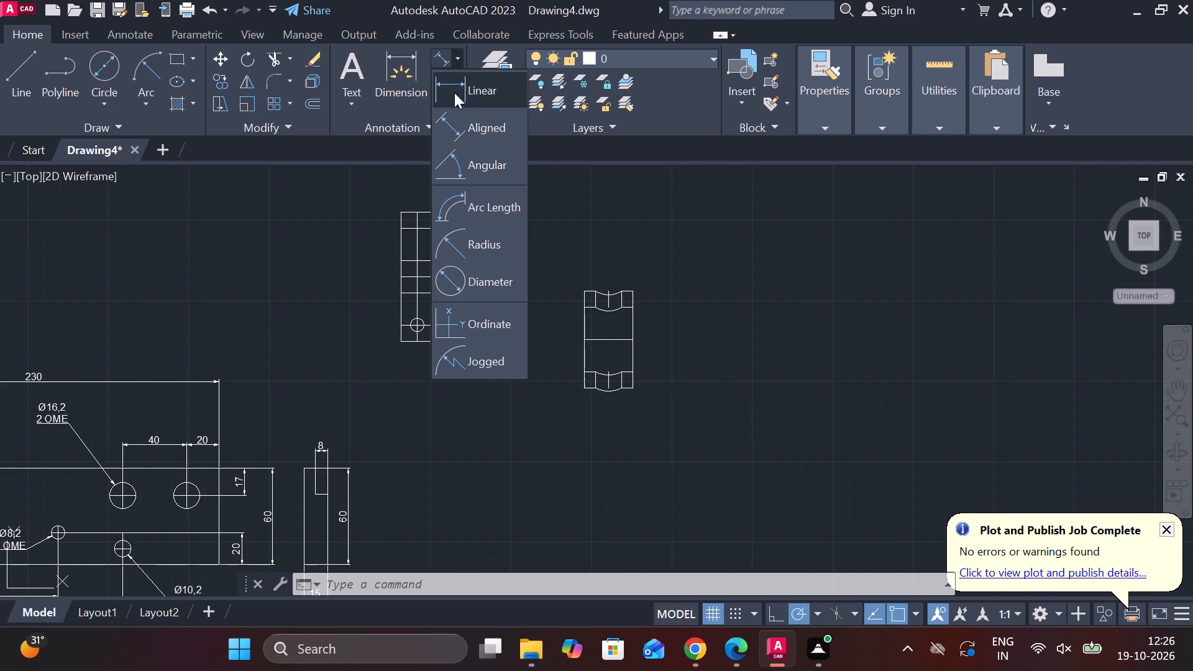
pyautogui.click(473, 92)
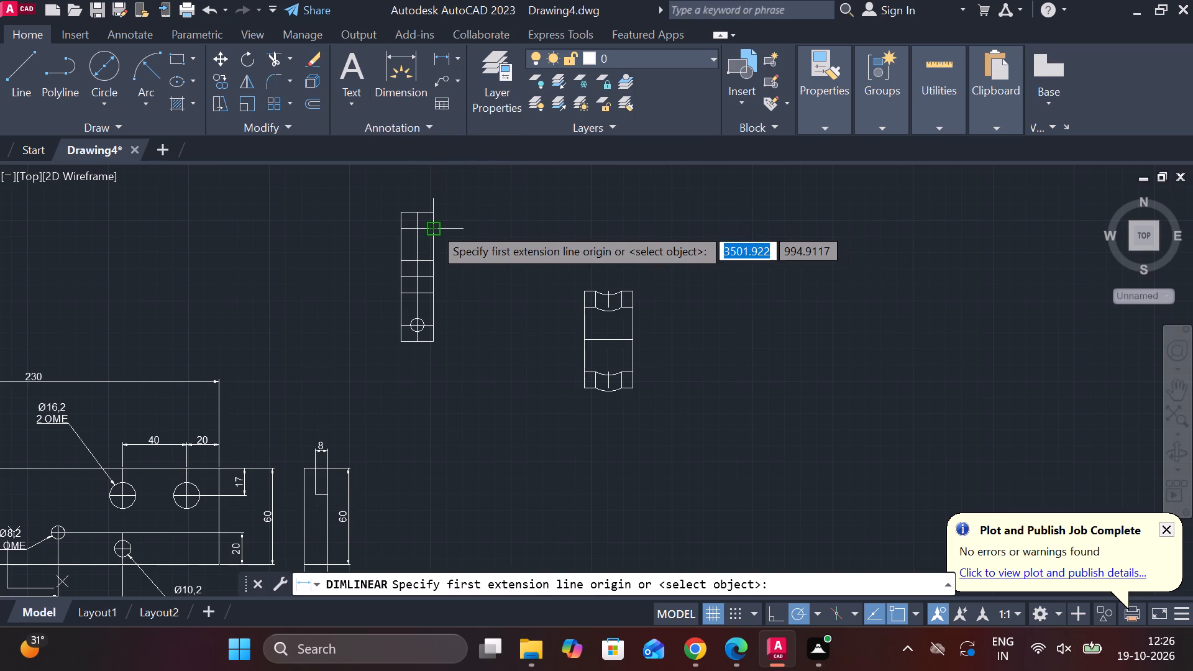
pyautogui.click(433, 226)
pyautogui.click(429, 327)
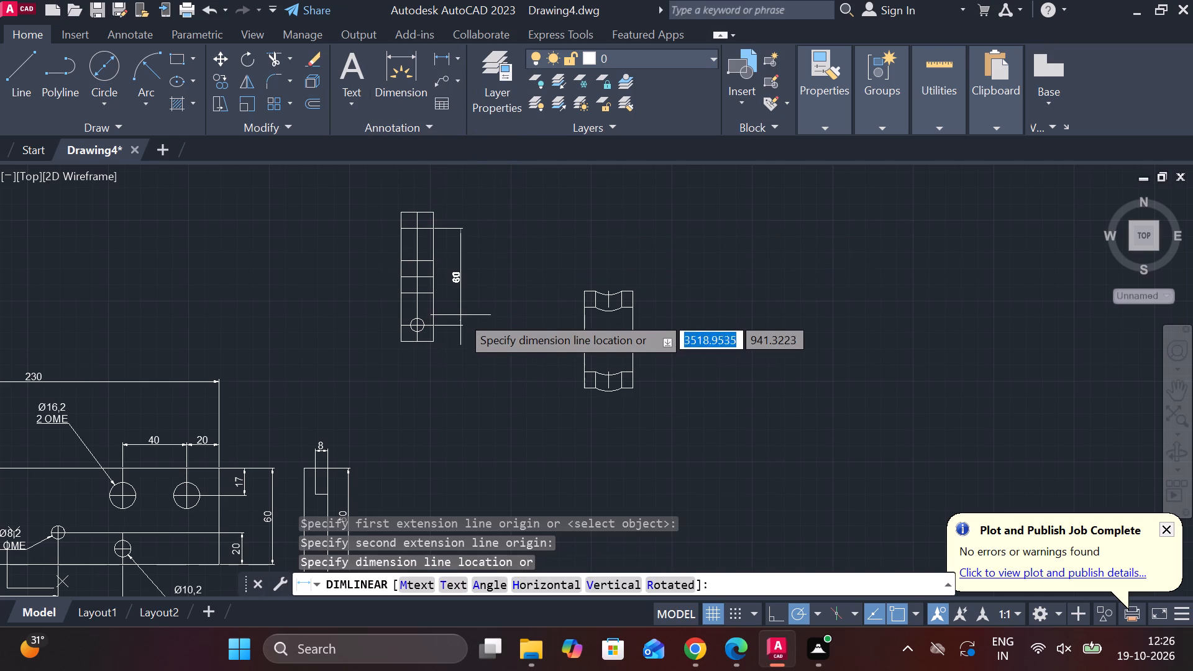
pyautogui.click(476, 315)
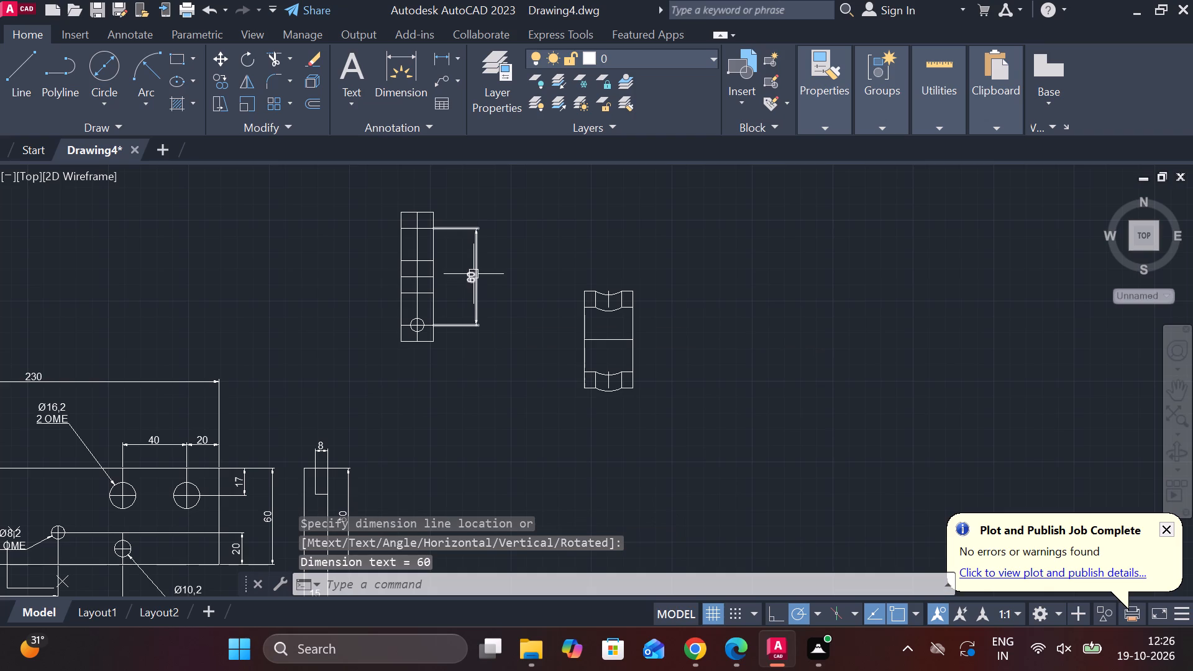
# Edit the text of the new vertical dimension to read 3*20=60.
pyautogui.doubleClick(469, 282)
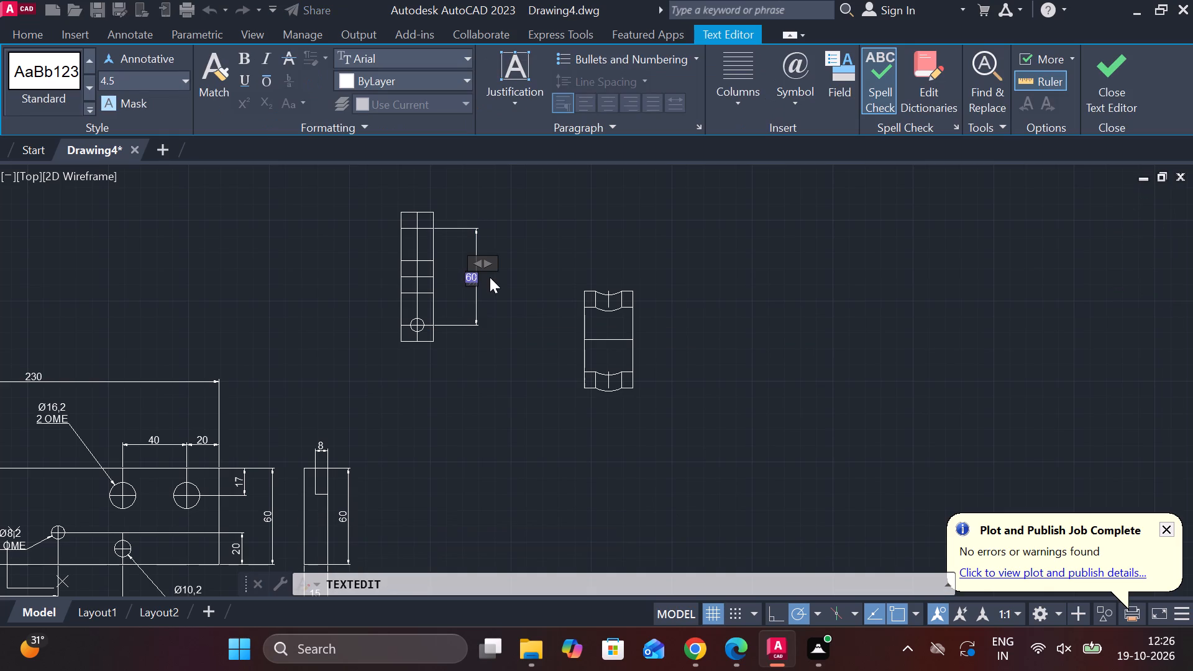
pyautogui.press('3')
pyautogui.hotkey('shift', '*')
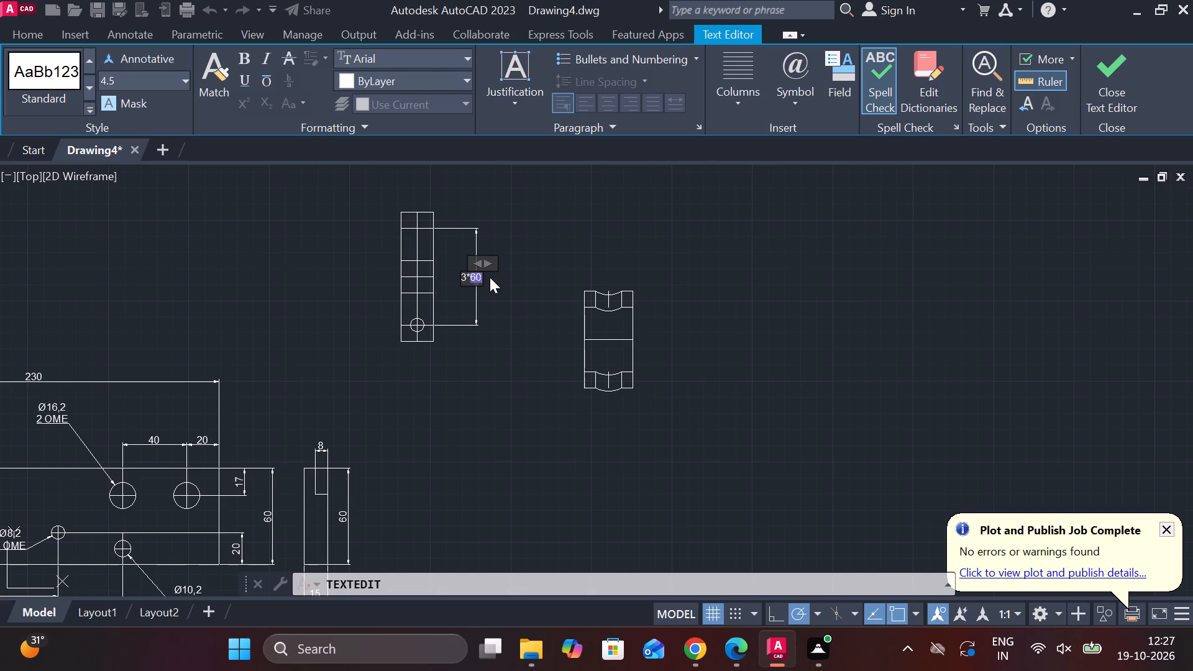
pyautogui.write('20')
pyautogui.press('=')
pyautogui.click(490, 340)
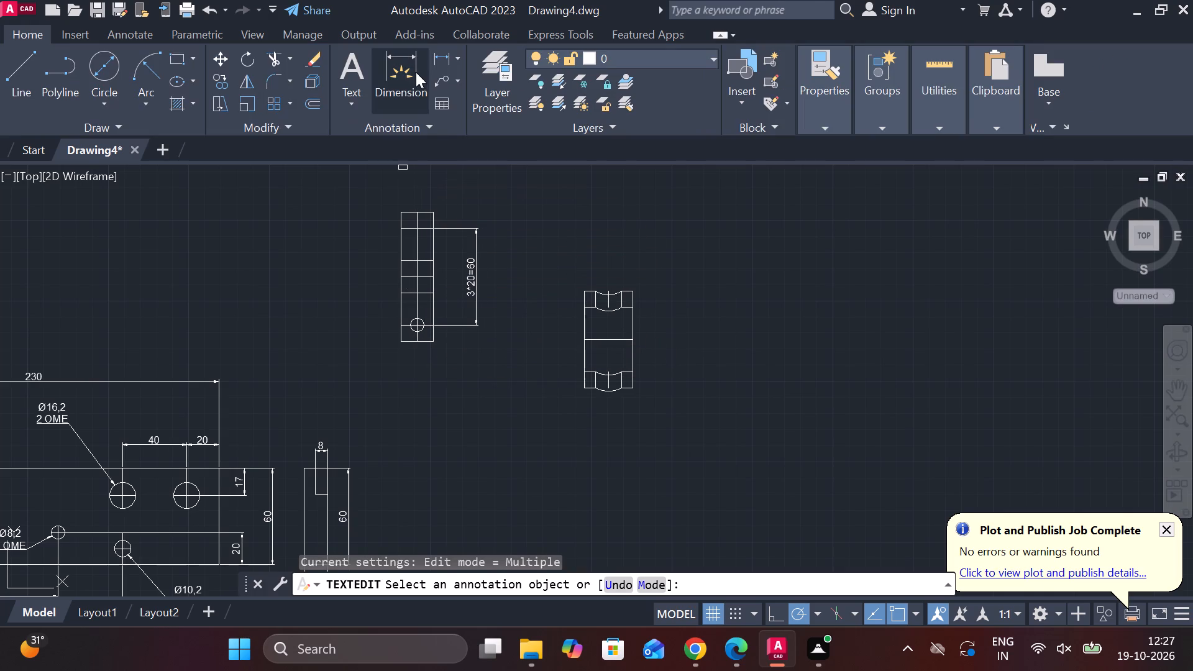
# Dimension the spacings from the top edge to the first dividing line and from the first to the second, beside the rectangle's right edge.
pyautogui.click(443, 48)
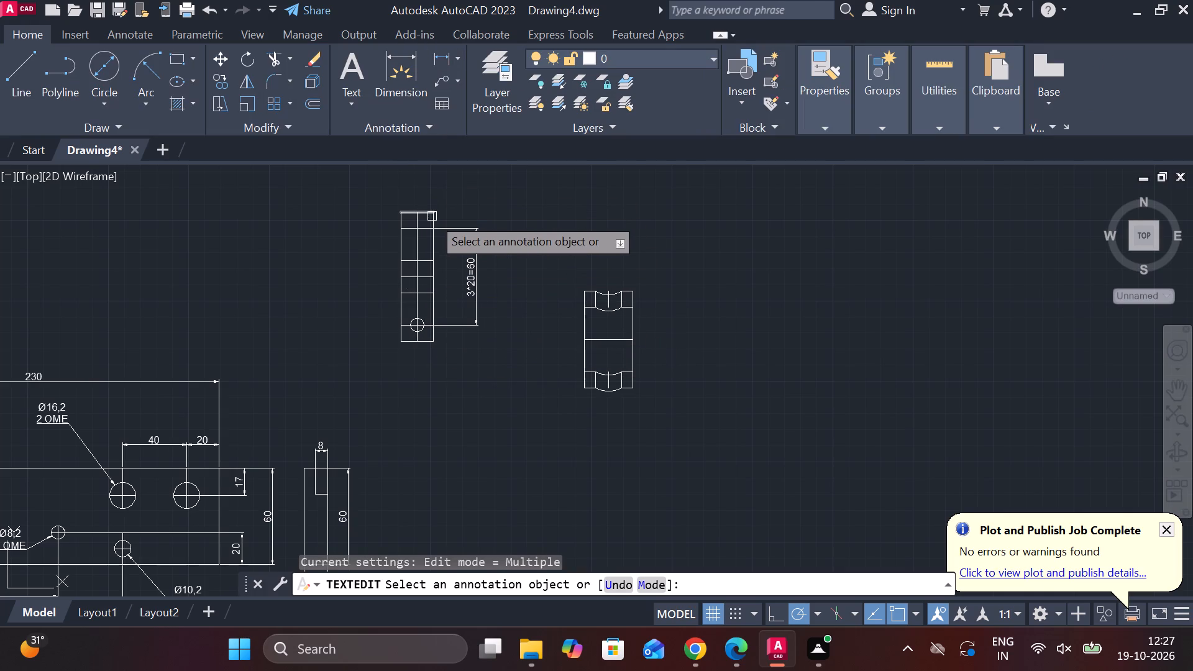
pyautogui.click(444, 58)
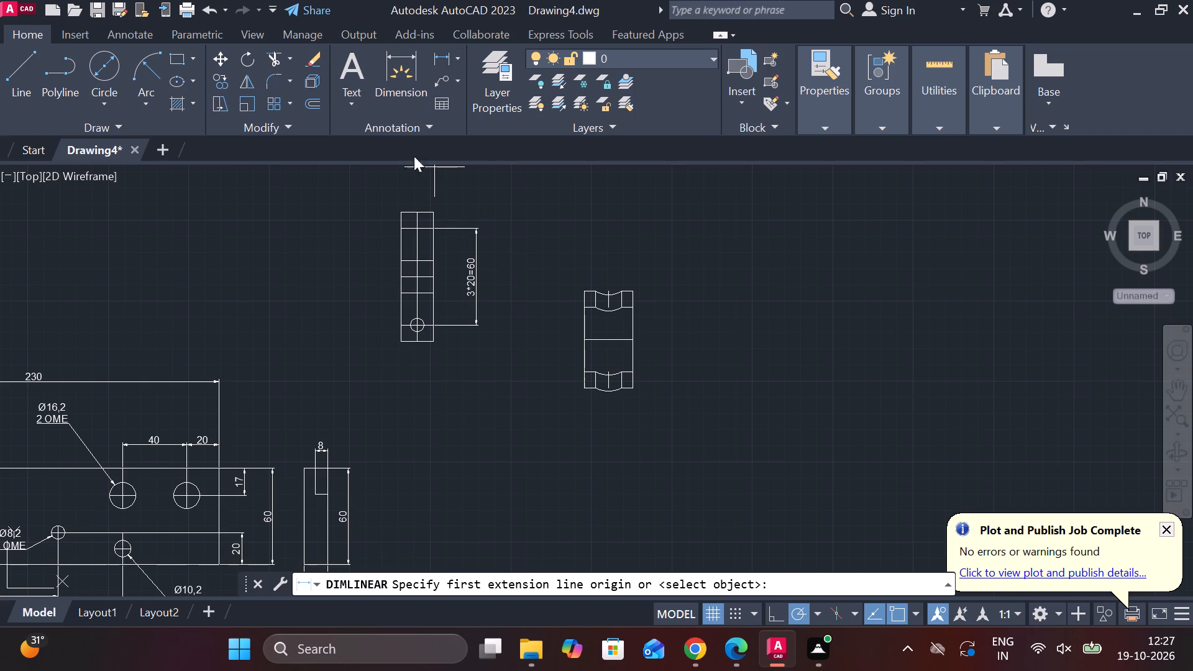
pyautogui.click(432, 207)
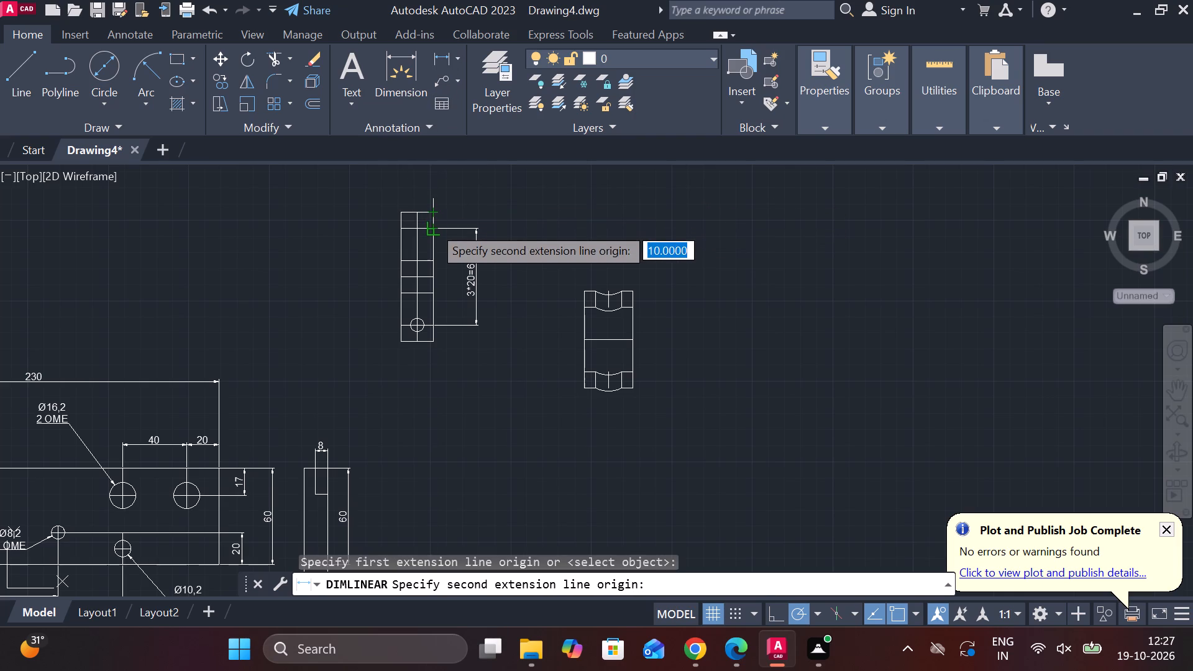
pyautogui.click(432, 227)
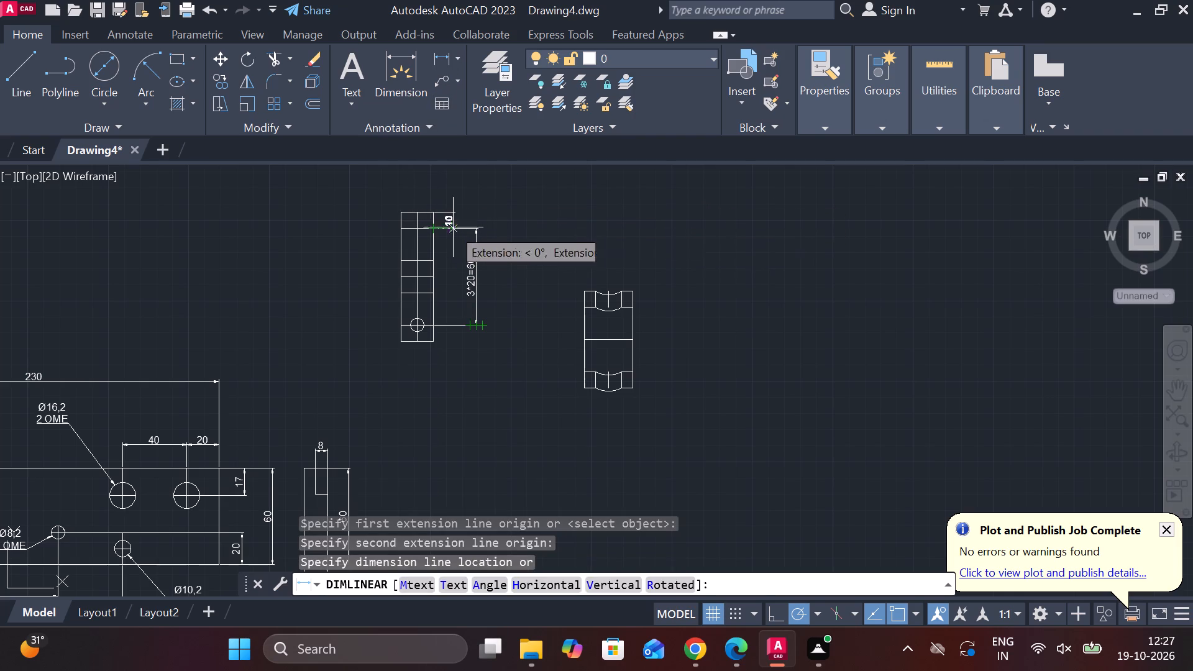
pyautogui.click(455, 227)
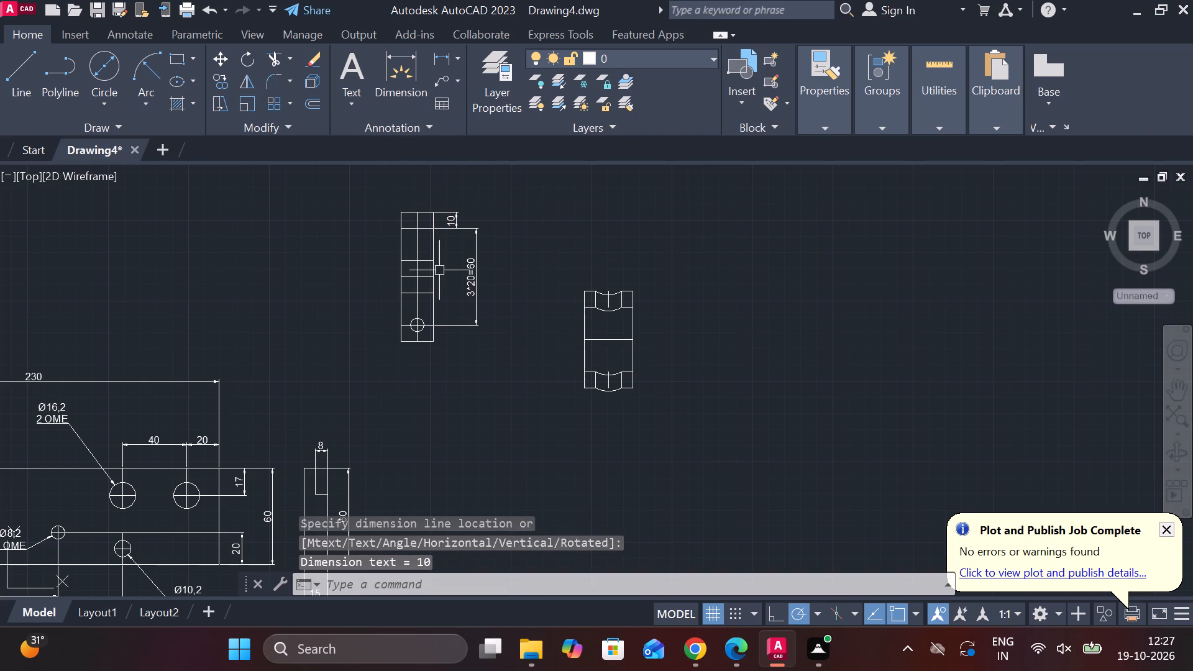
pyautogui.click(437, 53)
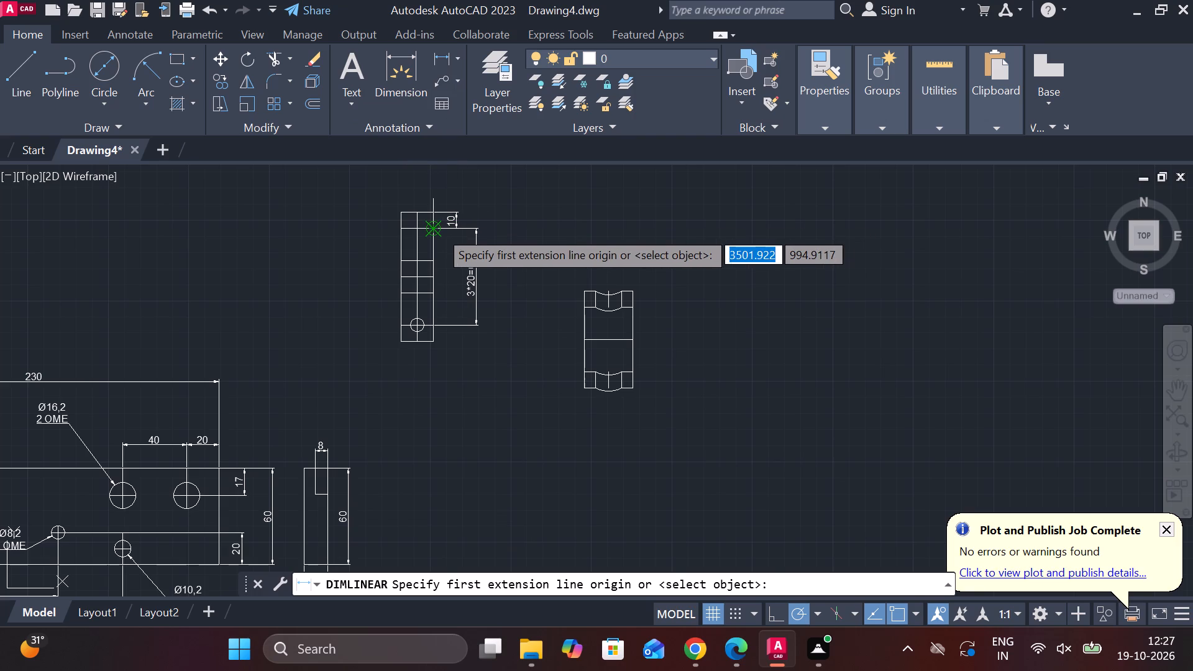
pyautogui.click(439, 230)
pyautogui.click(431, 260)
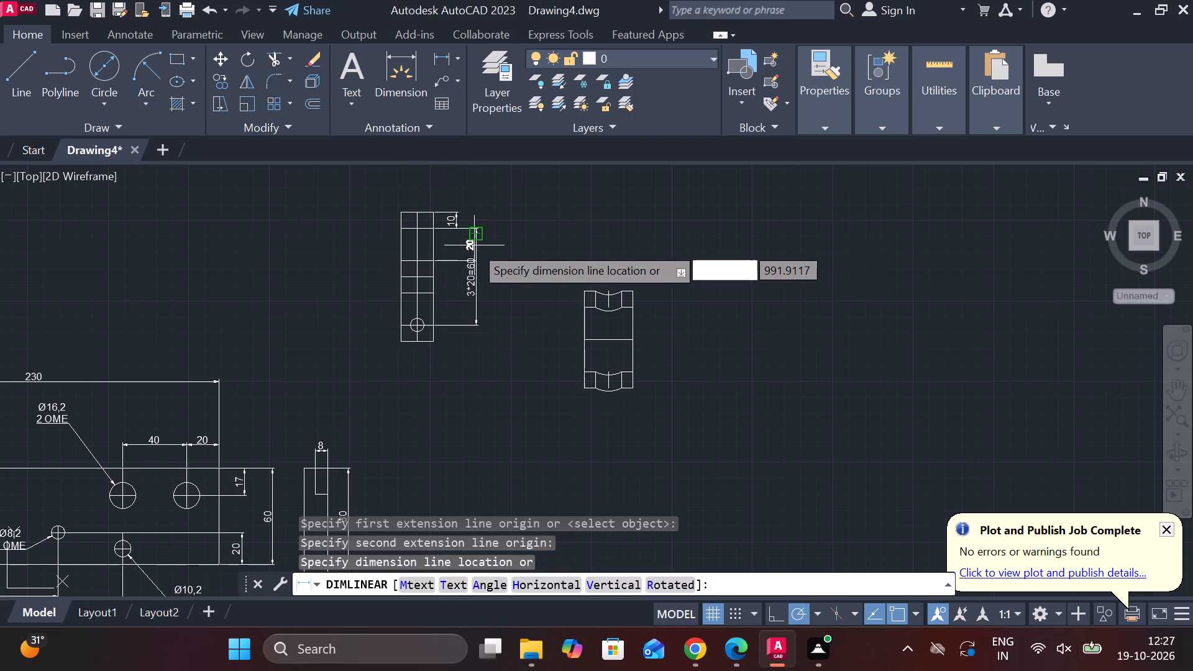
pyautogui.click(456, 251)
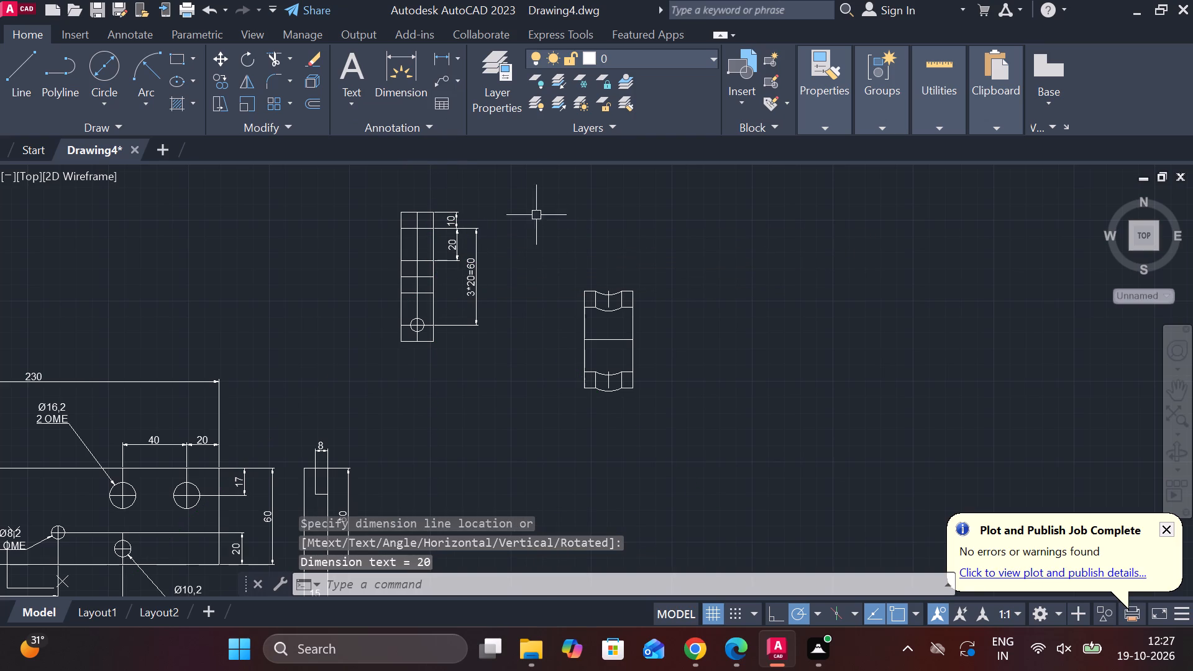
# Dimension the horizontal distance from the rectangle's bottom-left corner to the centre line, placed below the part.
pyautogui.click(446, 62)
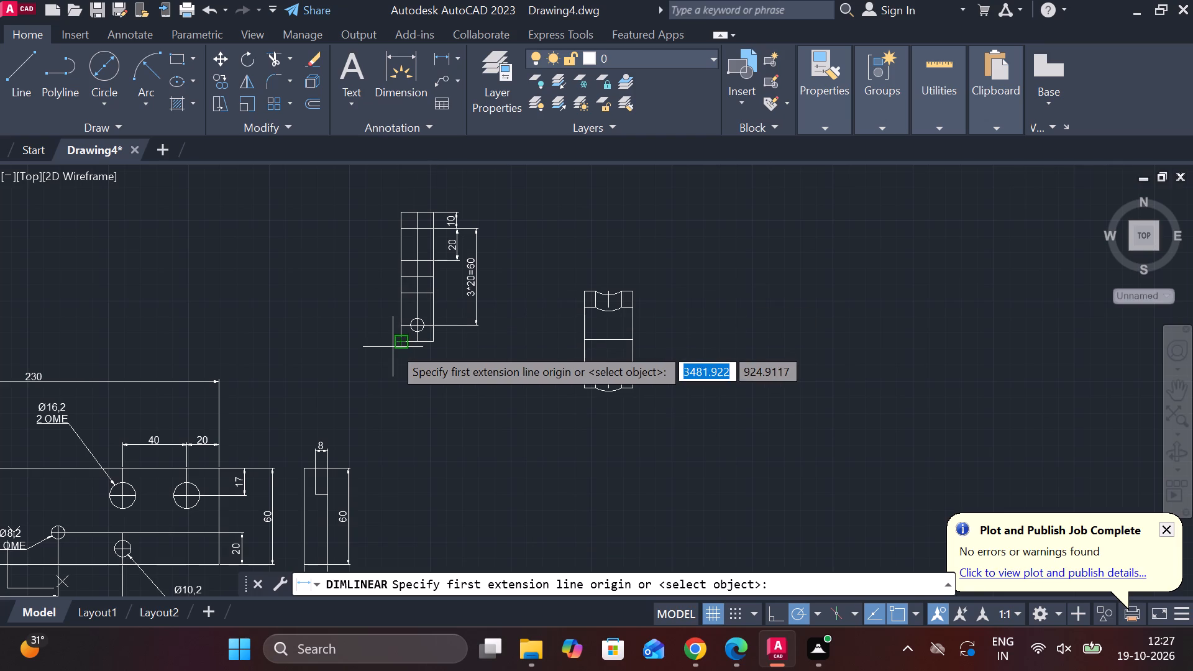
pyautogui.click(399, 343)
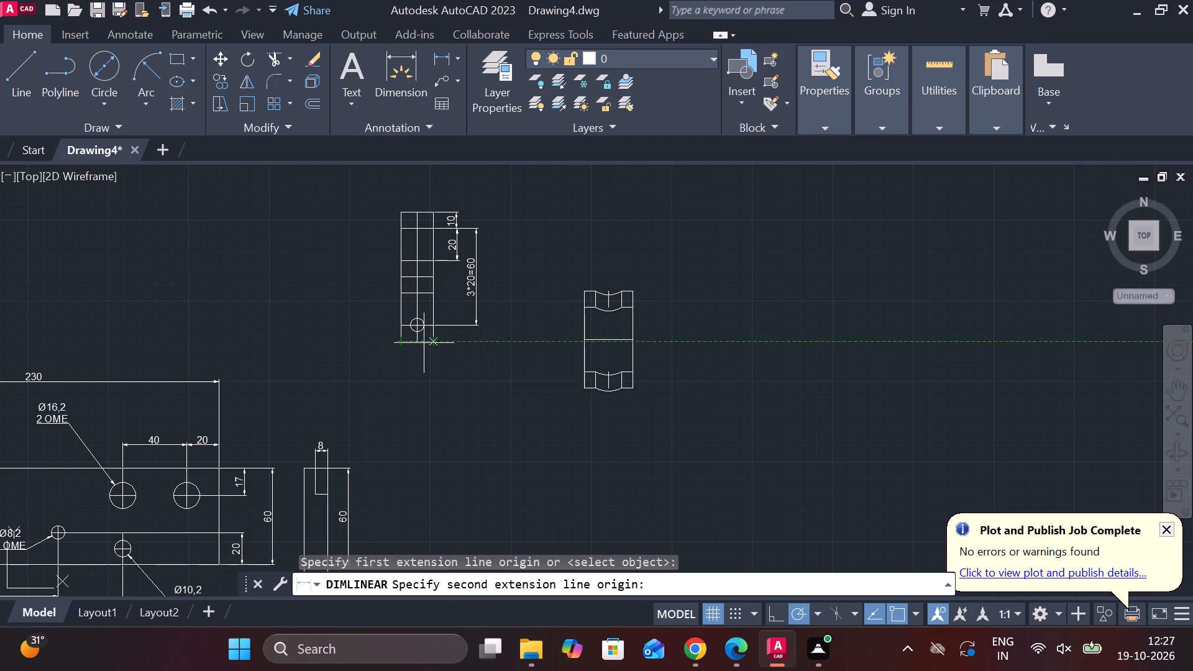
pyautogui.click(418, 343)
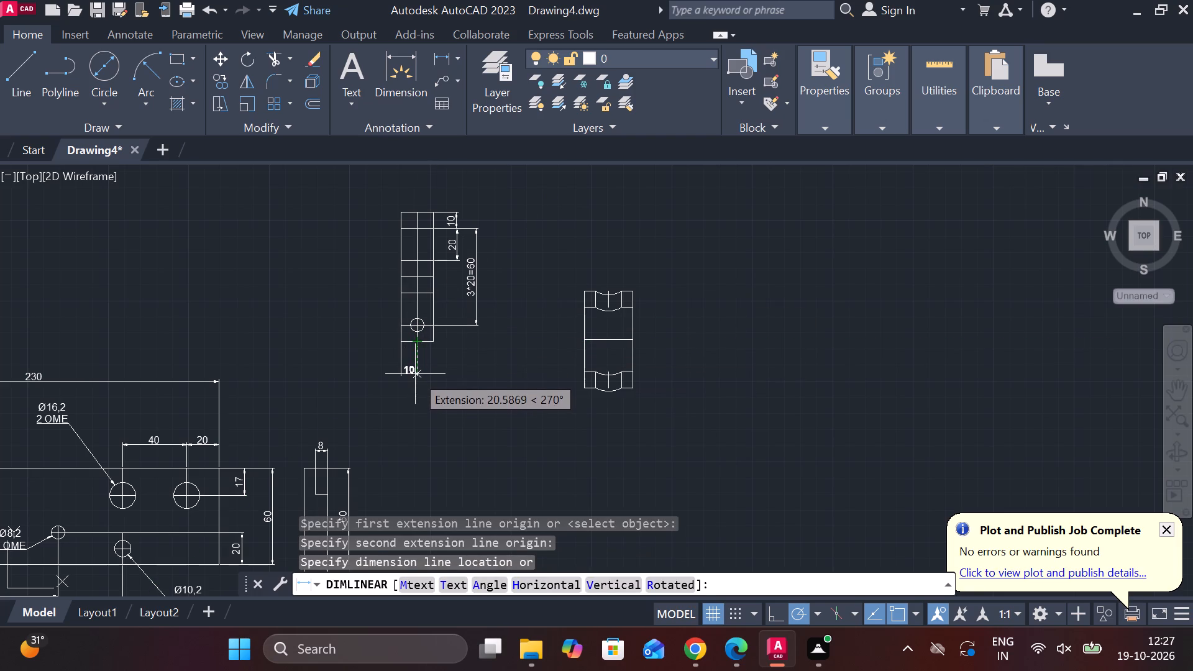
pyautogui.click(415, 365)
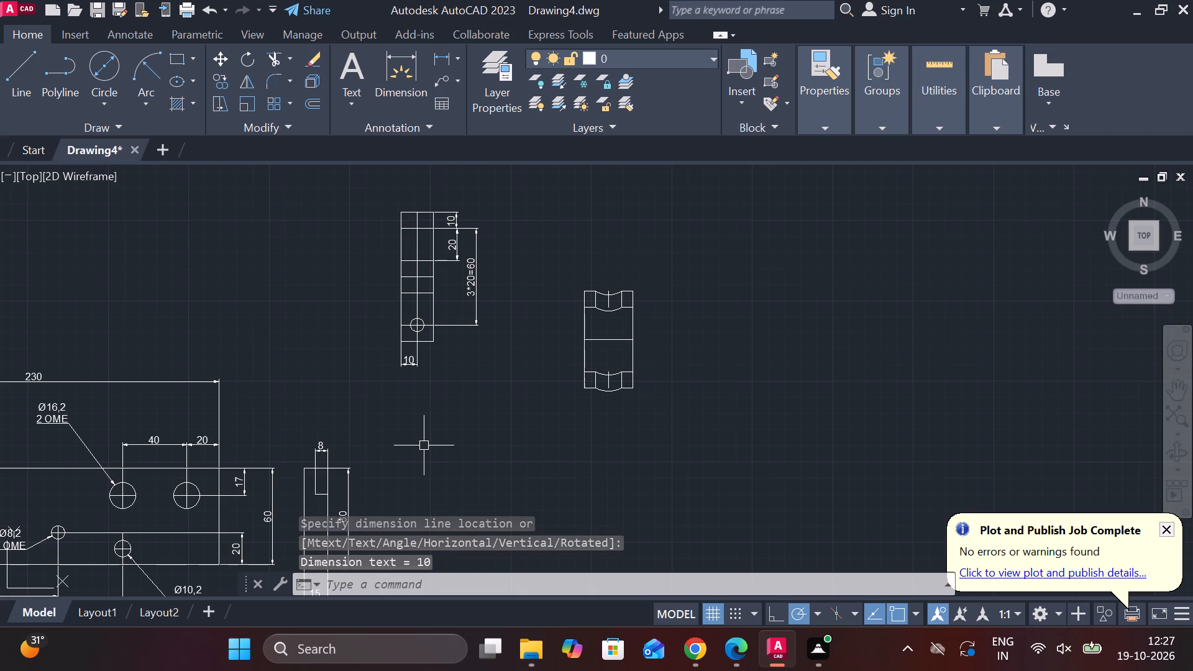
# Add a vertical dimension outside the left edge, from the rectangle's top-left corner to the lowest dividing line.
pyautogui.click(442, 62)
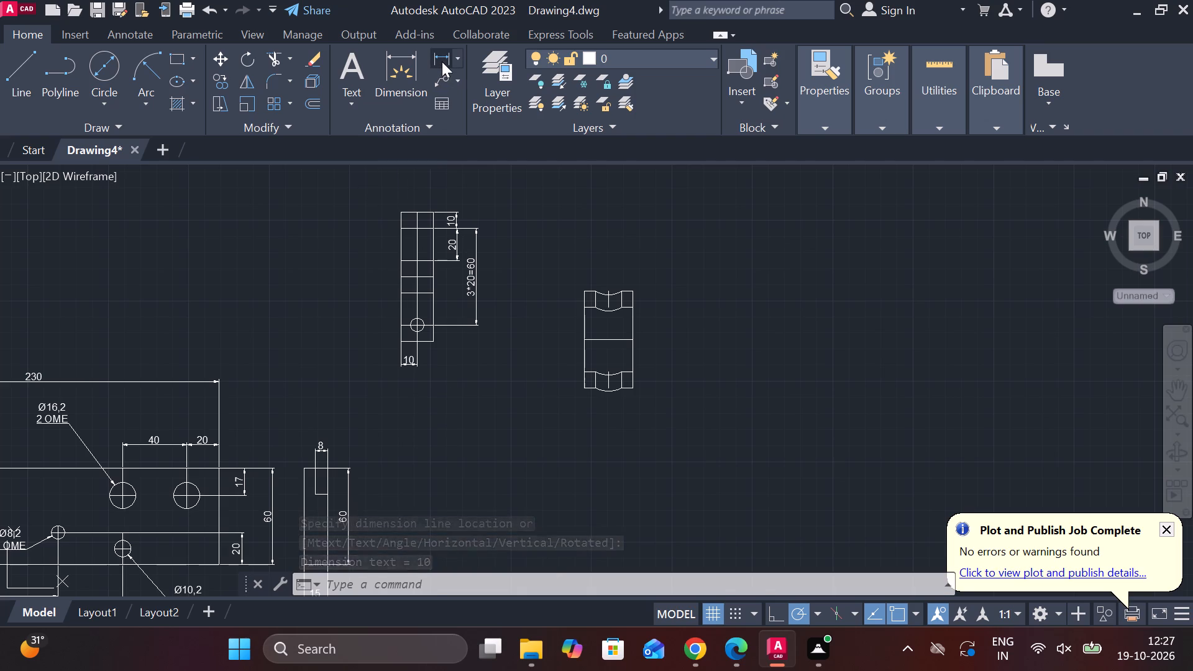
pyautogui.click(401, 206)
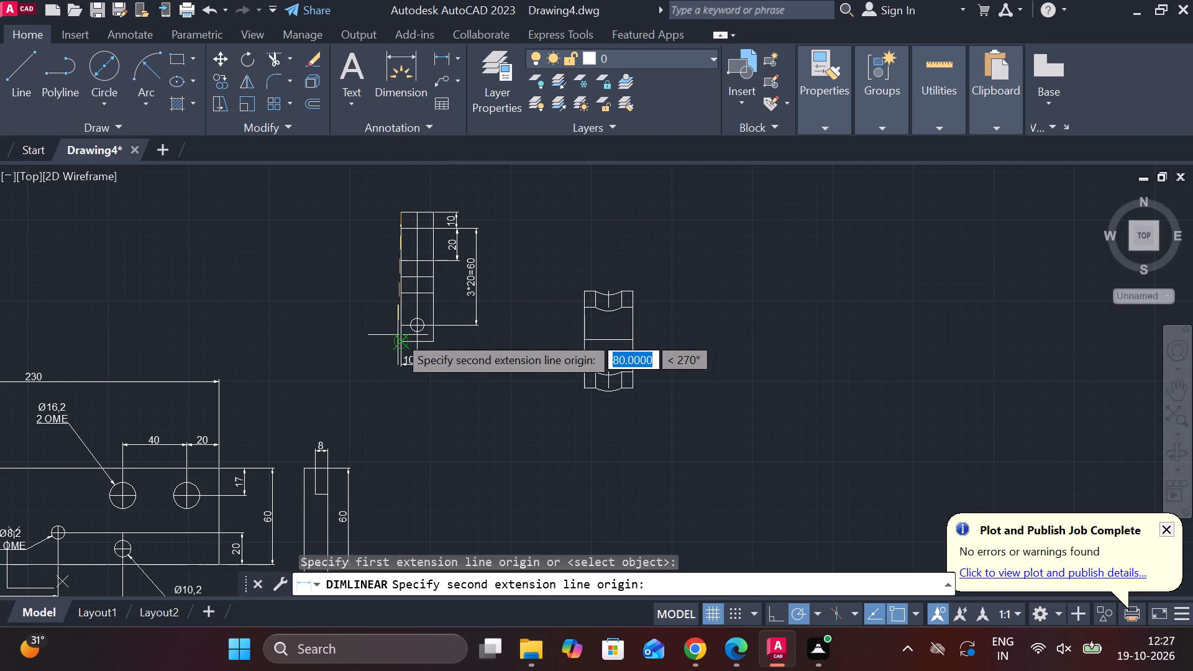
pyautogui.click(399, 329)
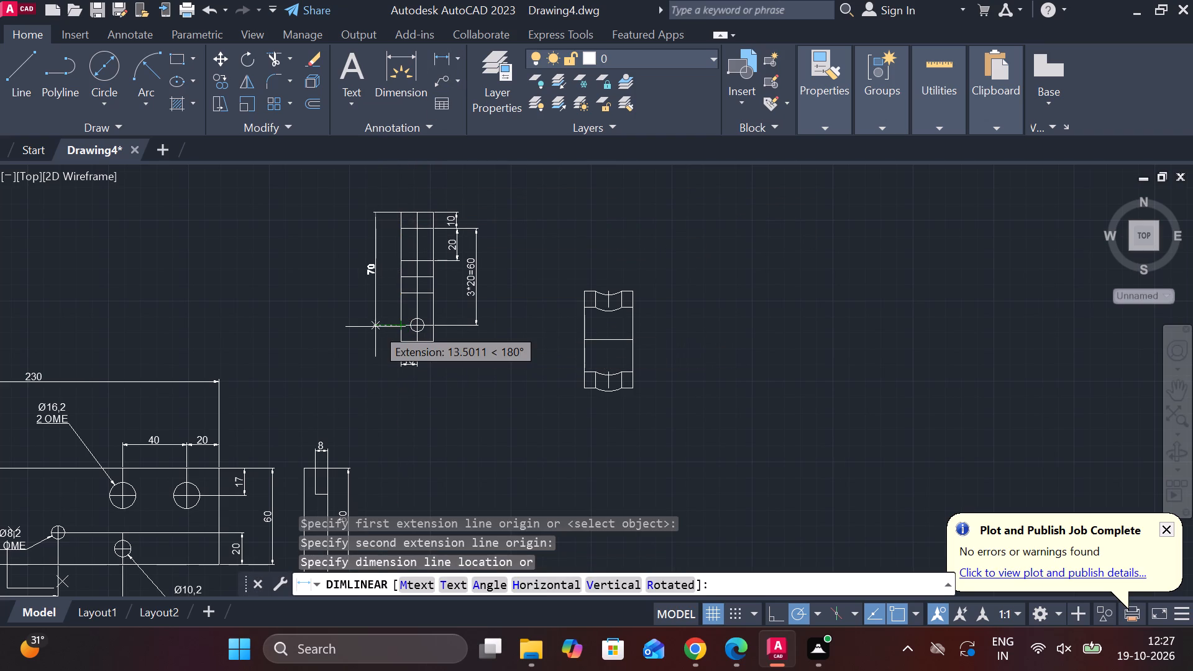
pyautogui.click(375, 327)
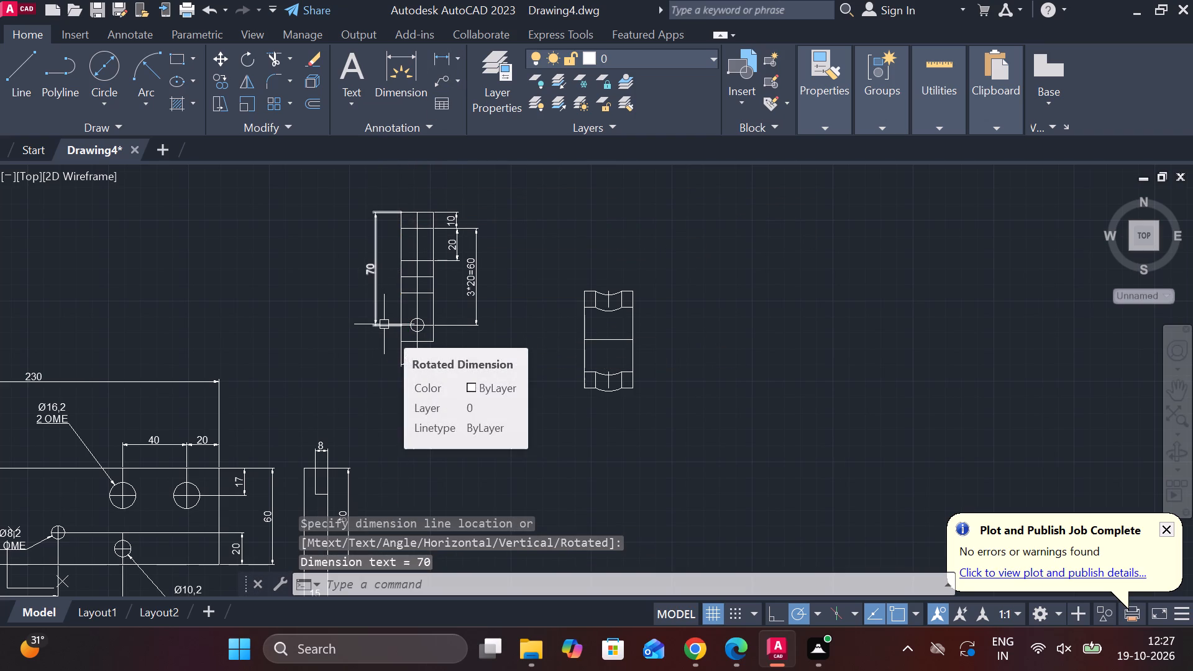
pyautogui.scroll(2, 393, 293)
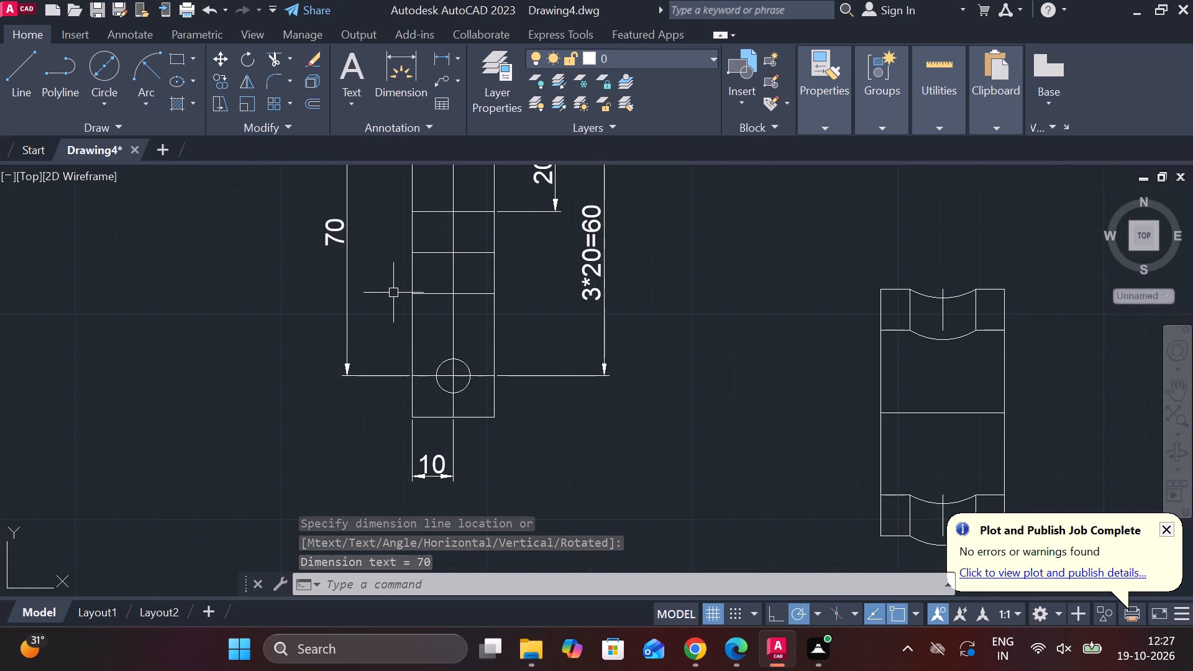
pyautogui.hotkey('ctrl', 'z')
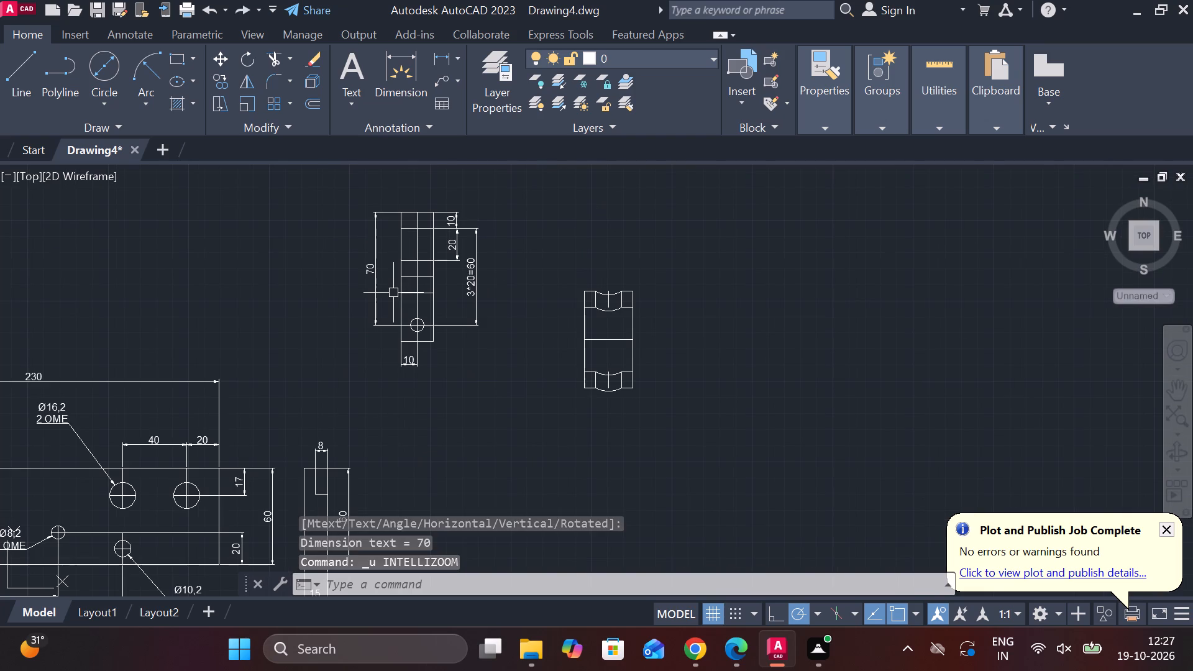
# Undo the last vertical dimension placed outside the rectangle's left edge.
pyautogui.press('Escape')
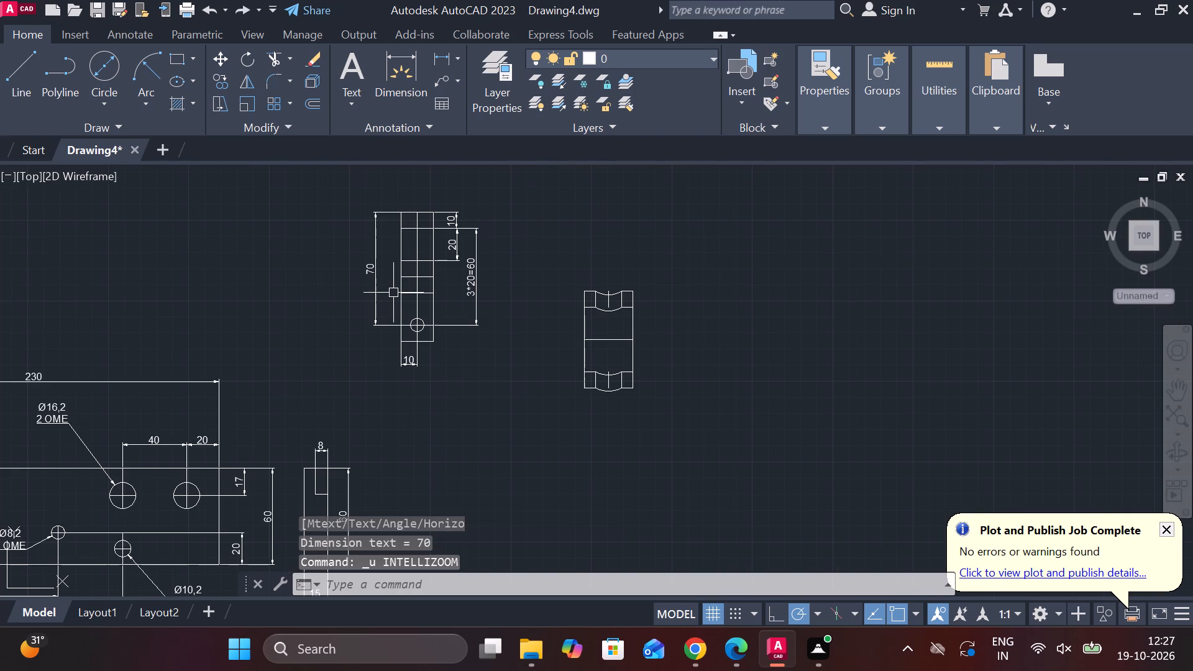
pyautogui.hotkey('ctrl', 'z')
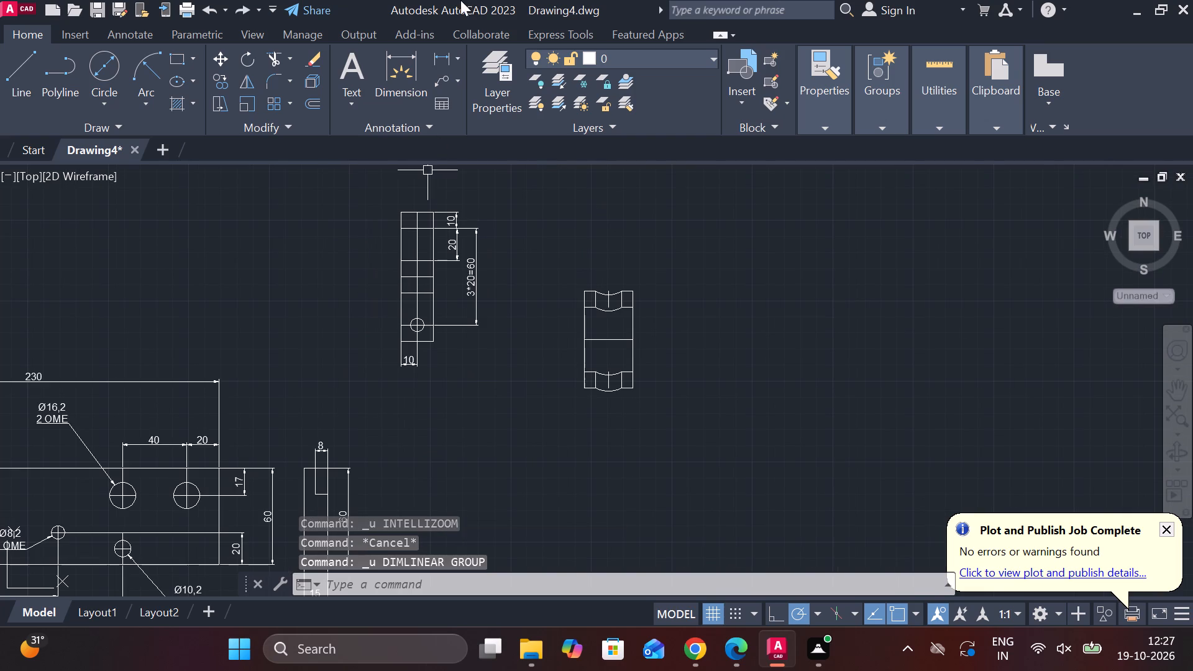
# Dimension the rectangle's full height from its top-left to its bottom-left corner, placed outside the left edge.
pyautogui.click(441, 53)
pyautogui.scroll(2, 404, 189)
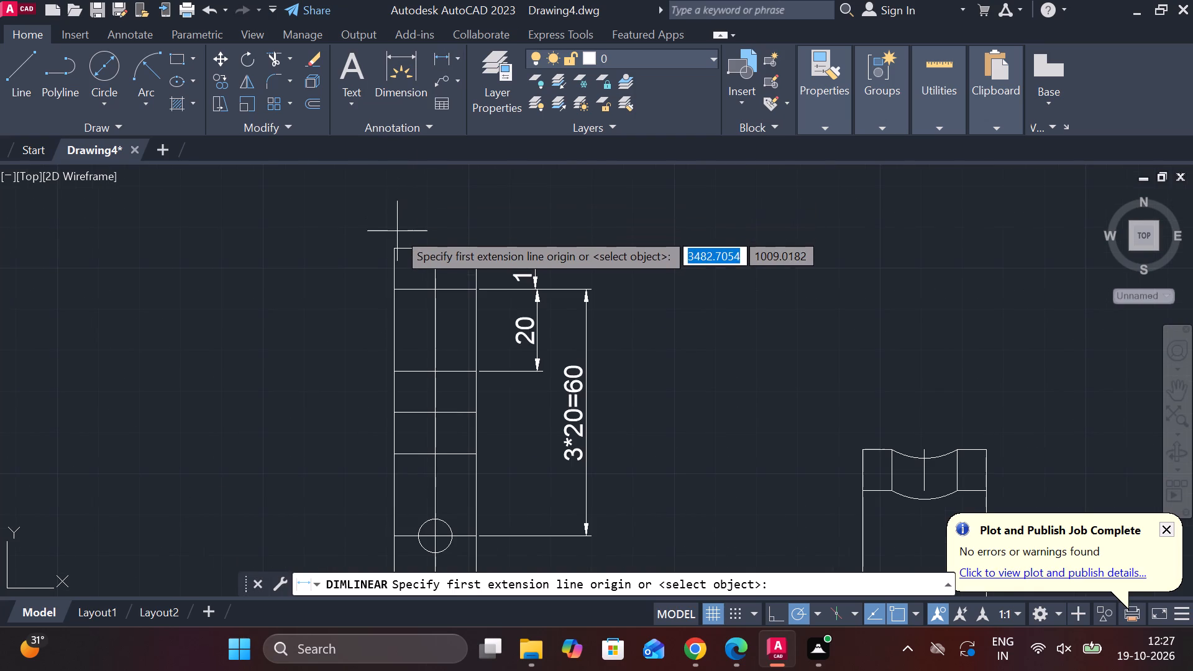
pyautogui.click(395, 245)
pyautogui.scroll(-2, 395, 275)
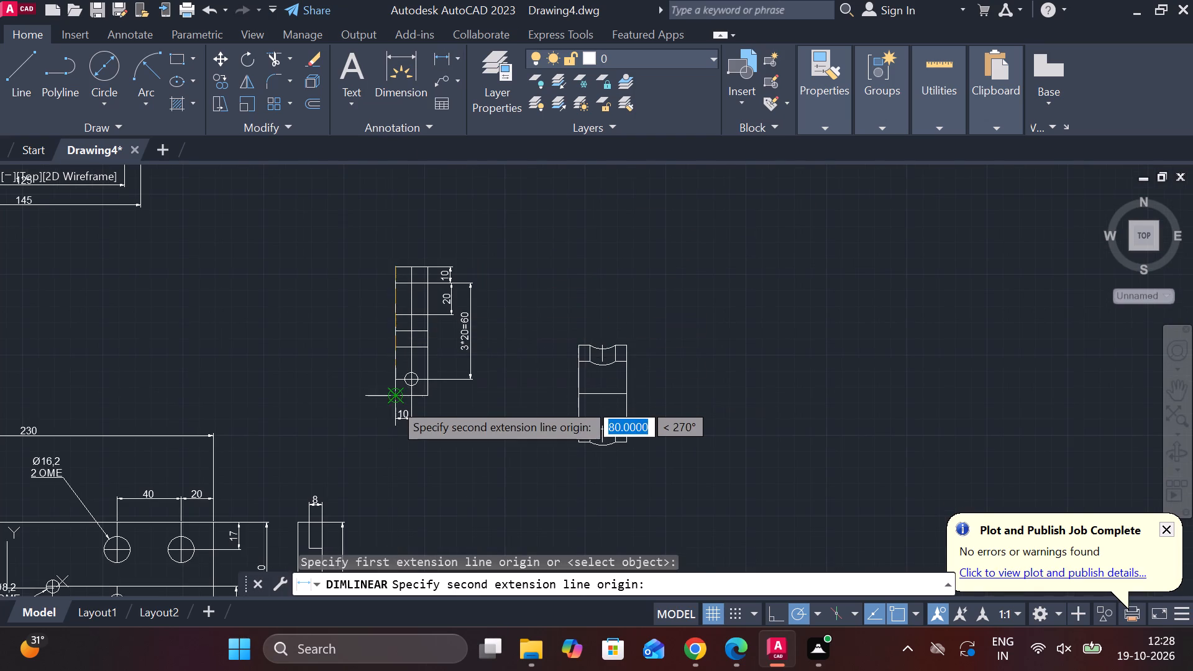
pyautogui.scroll(2, 393, 402)
pyautogui.click(398, 385)
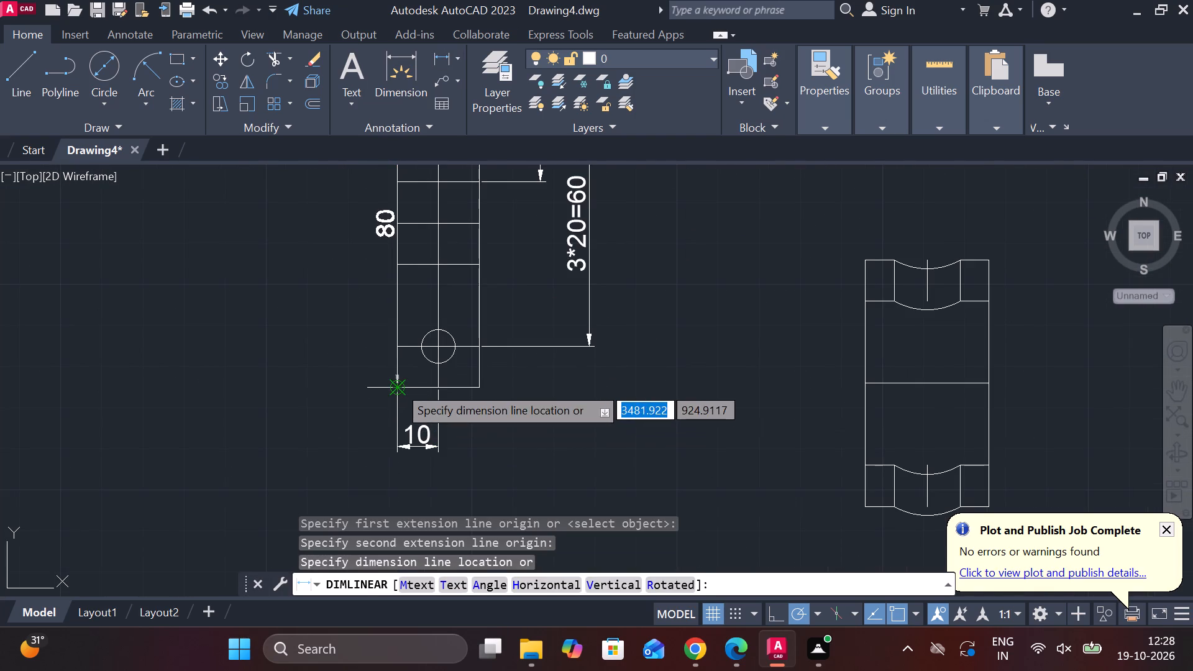
pyautogui.click(337, 379)
# Set the linetype of the rectangle's vertical centre line and its four horizontal dividing lines, except the middle one, to CENTER.
pyautogui.scroll(-2, 471, 365)
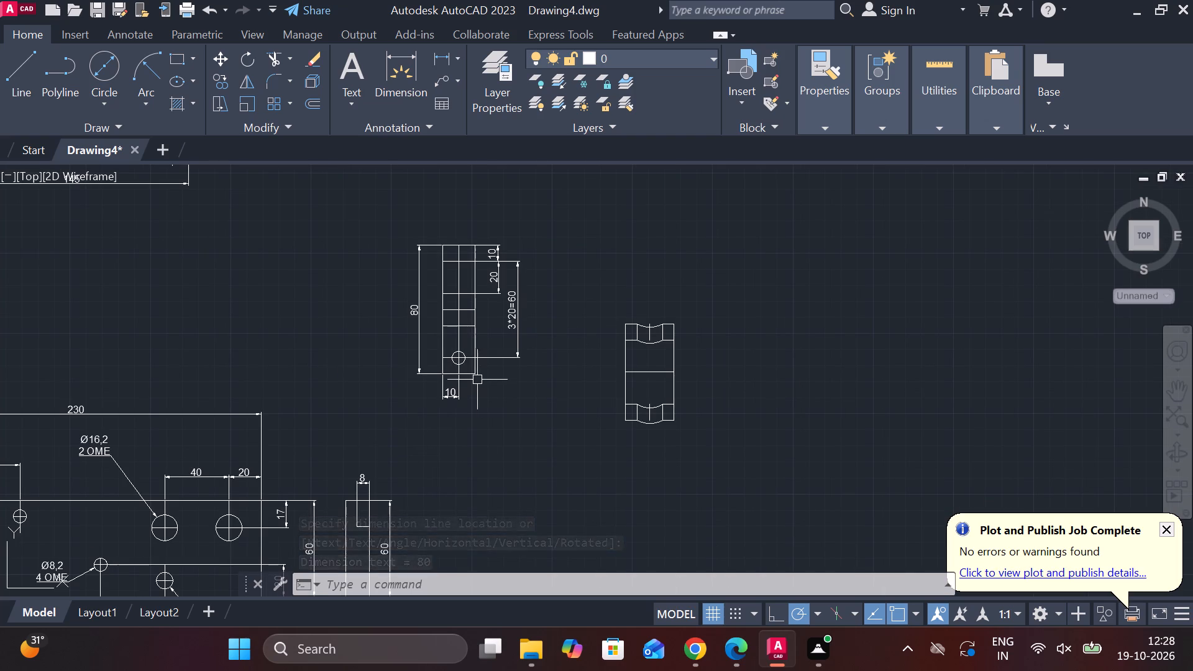
pyautogui.scroll(2, 474, 299)
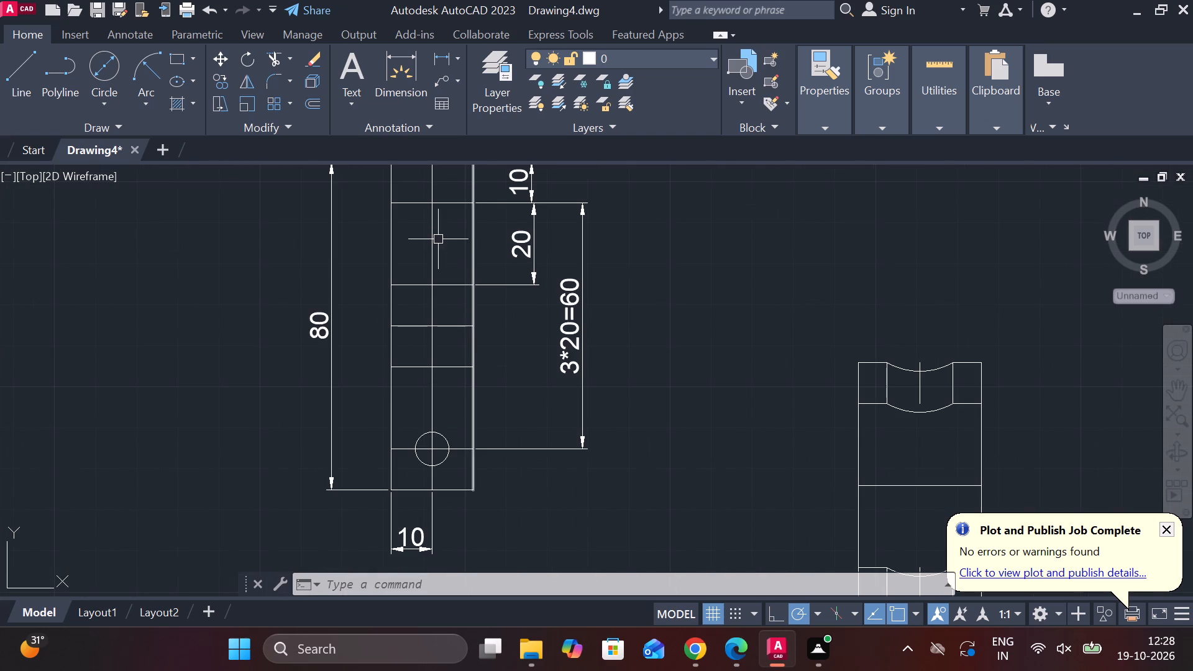
pyautogui.click(433, 239)
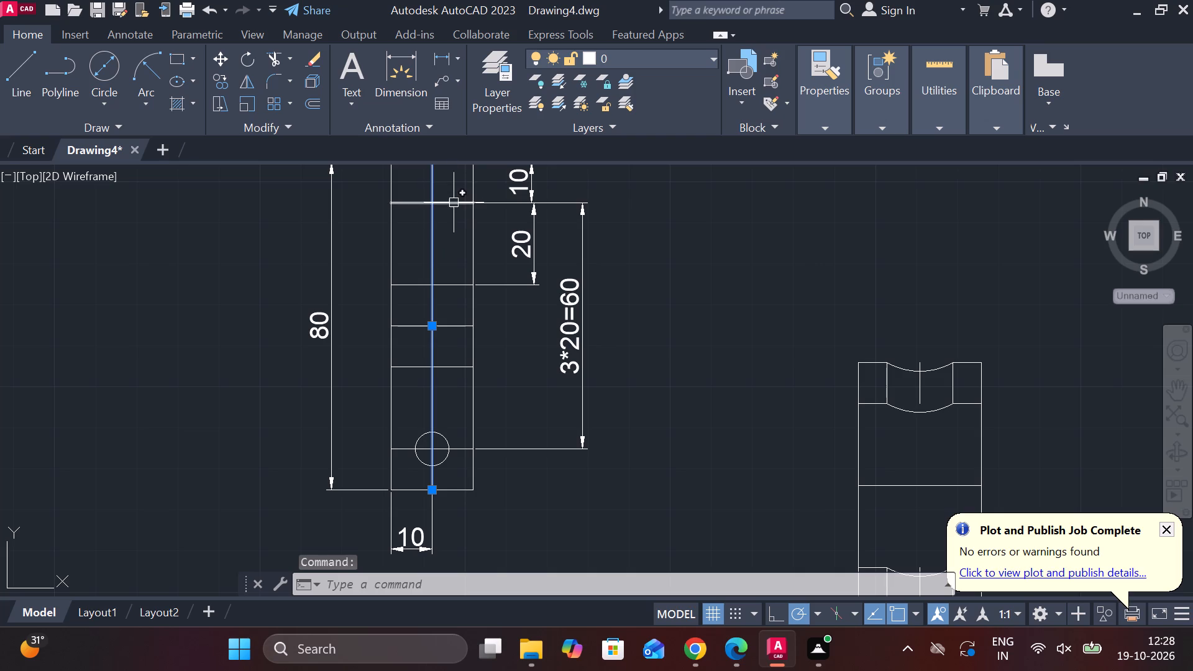
pyautogui.click(454, 203)
pyautogui.click(452, 290)
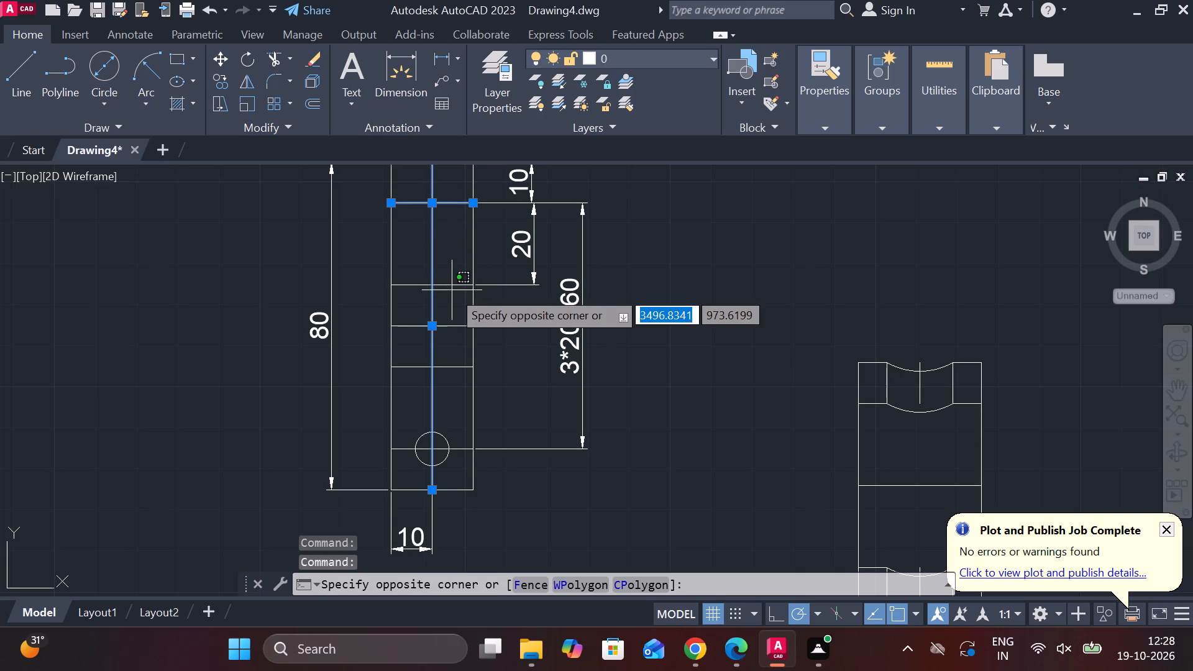
pyautogui.click(453, 283)
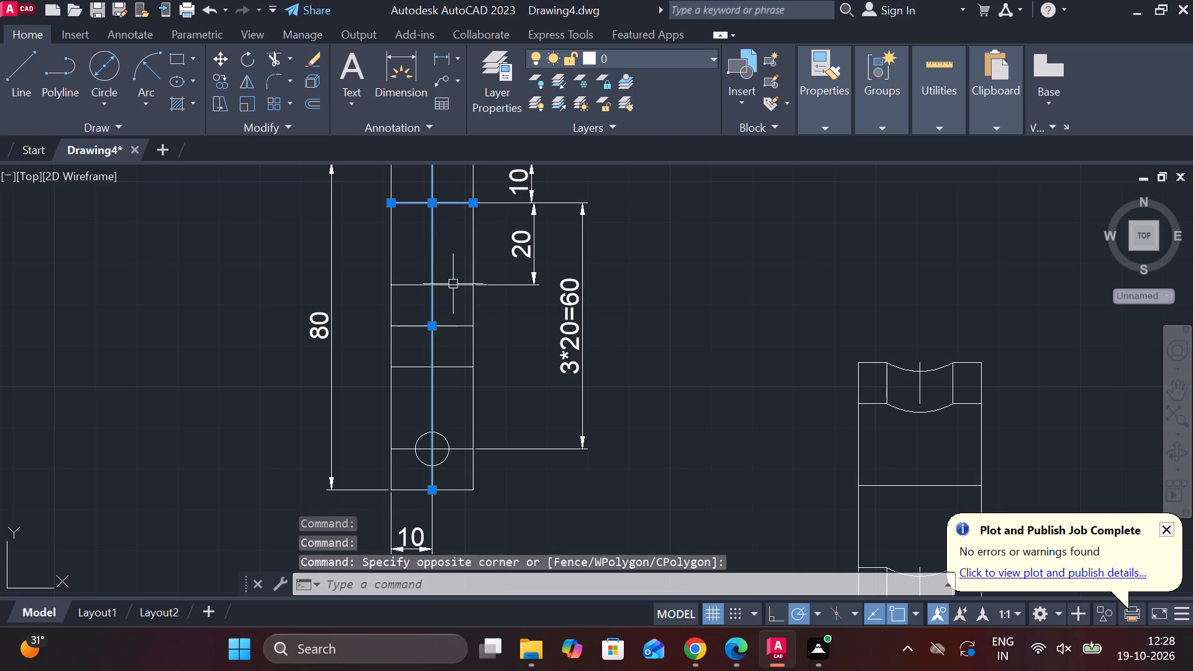
pyautogui.click(453, 284)
pyautogui.click(449, 367)
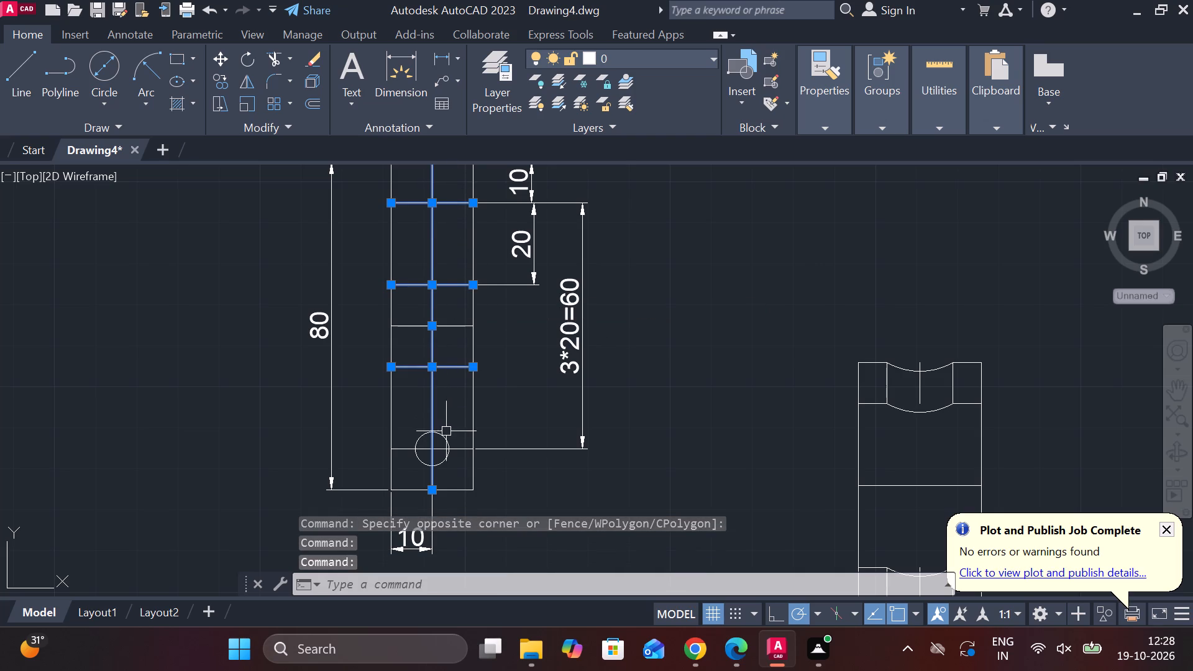
pyautogui.click(465, 449)
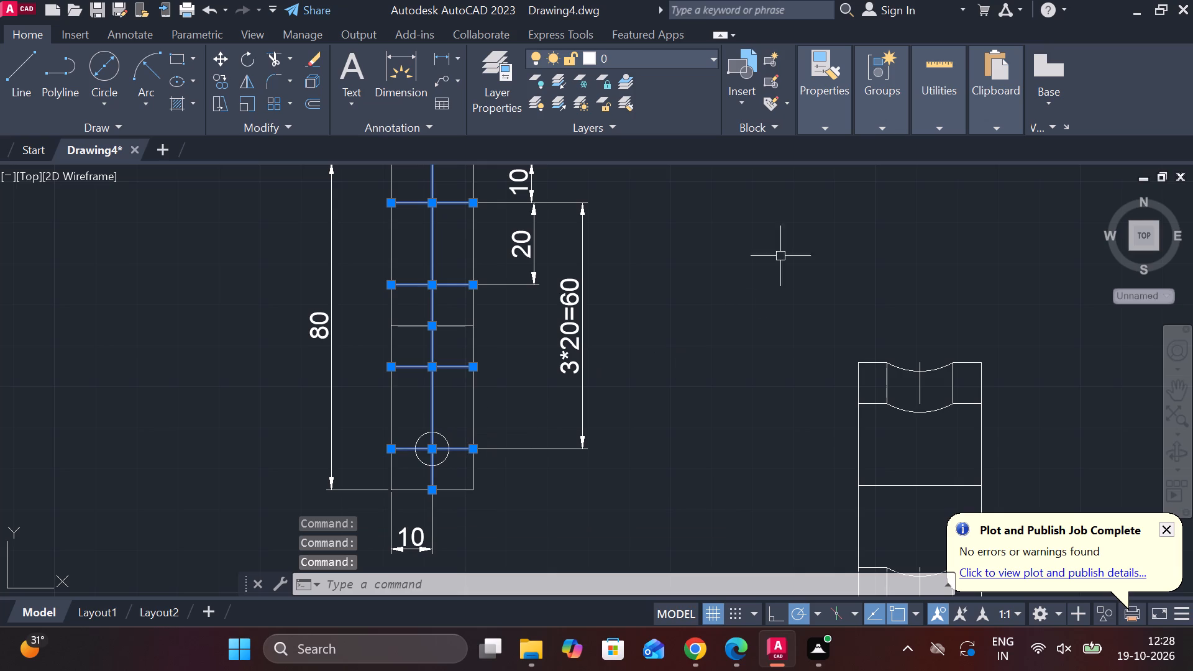
pyautogui.click(821, 118)
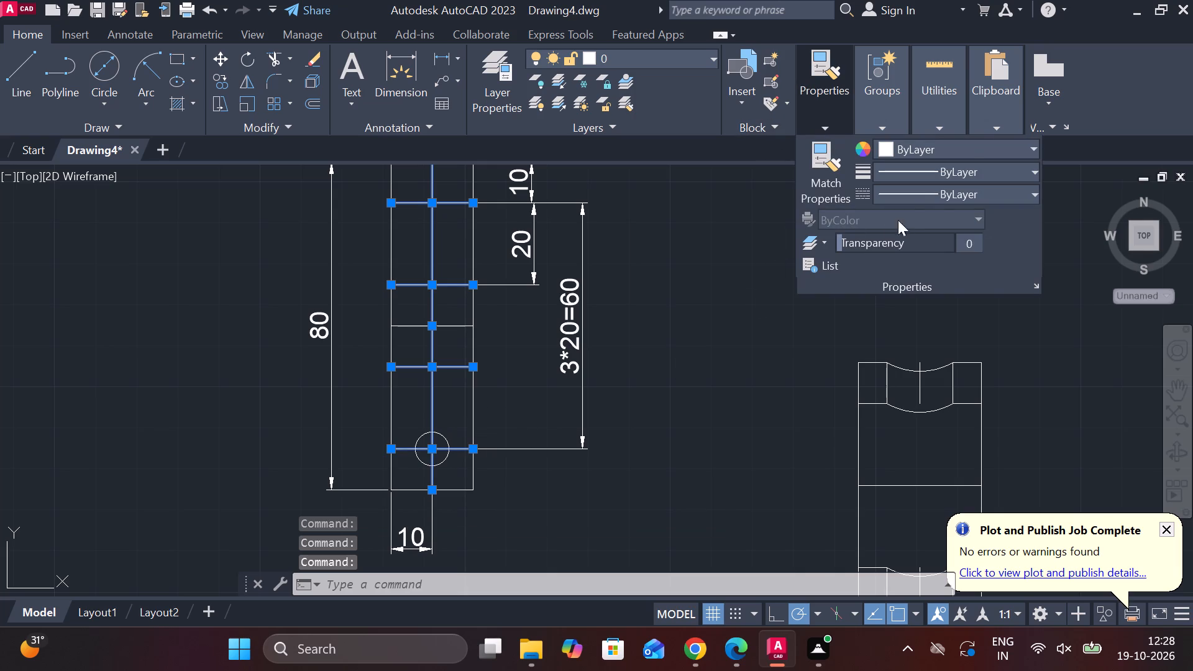
pyautogui.click(932, 196)
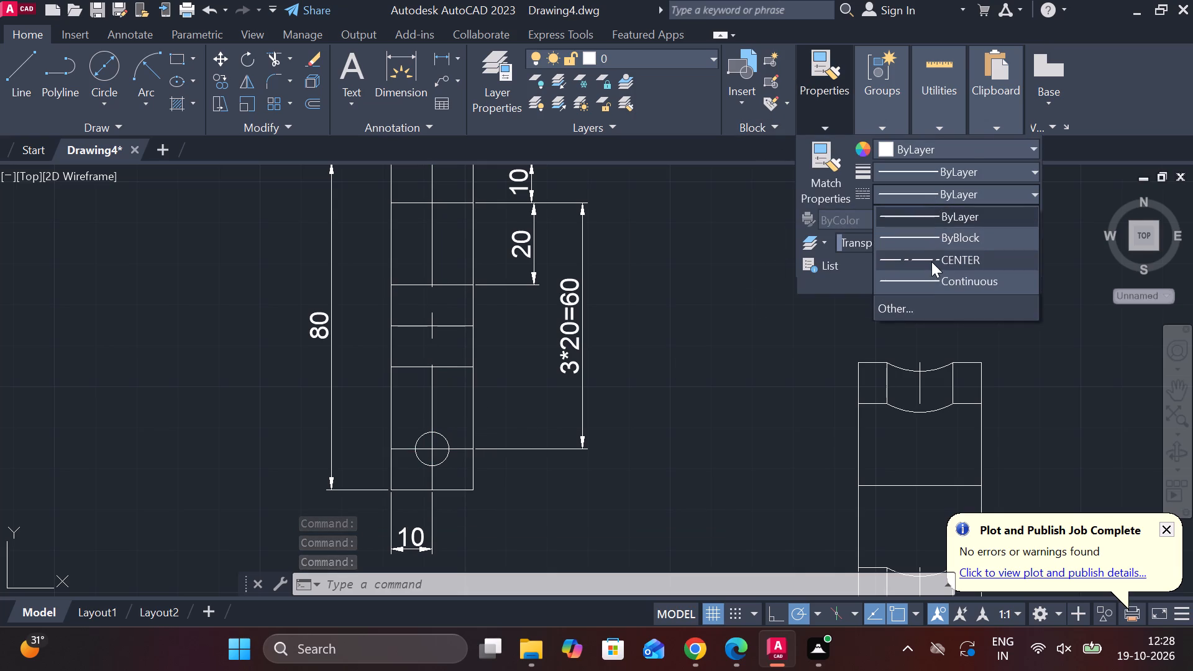
pyautogui.click(931, 262)
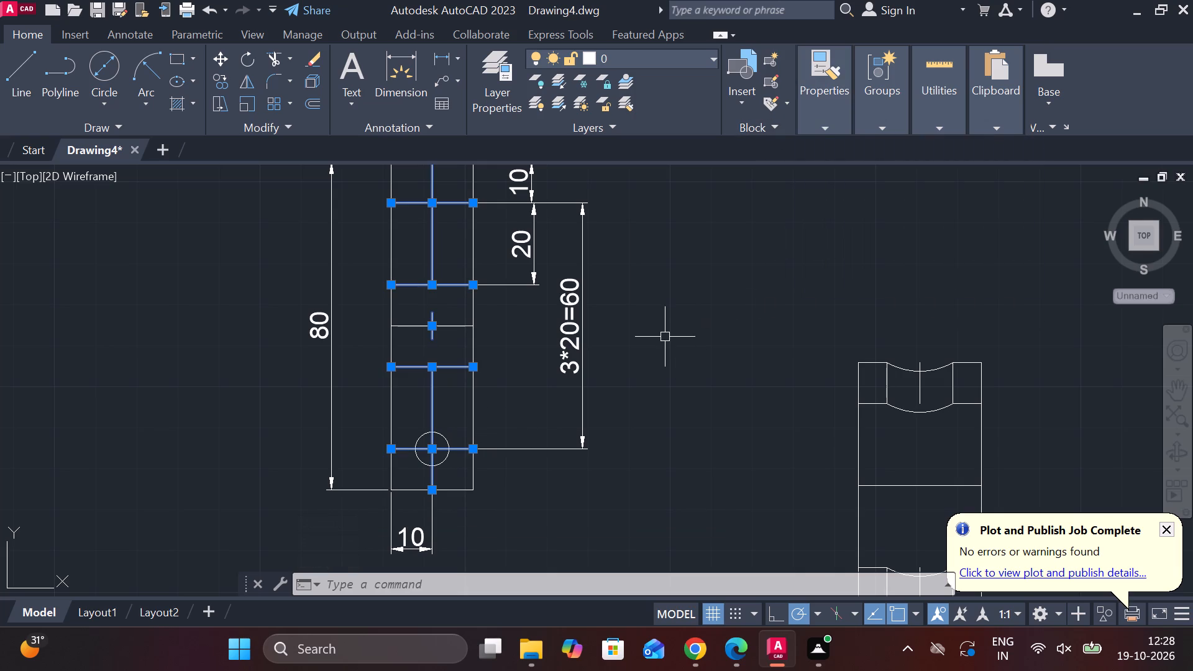
pyautogui.press('Escape')
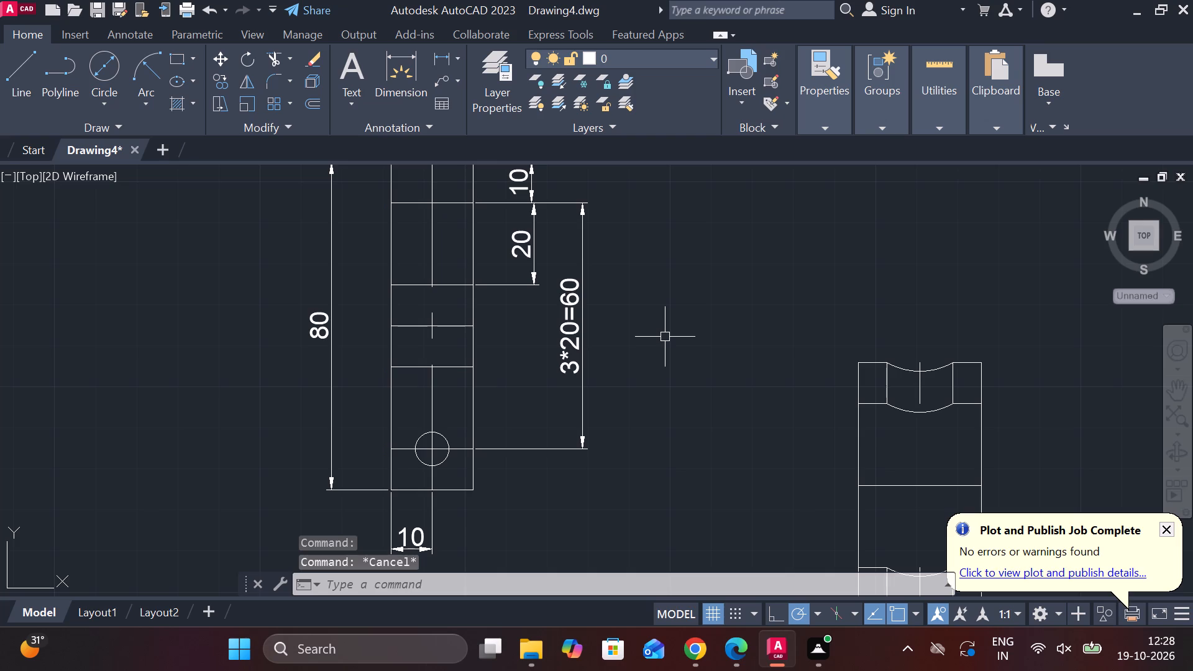
# Dimension the width of the upper arc notch between its two ends, placed above the arc-notched part.
pyautogui.scroll(-2, 665, 337)
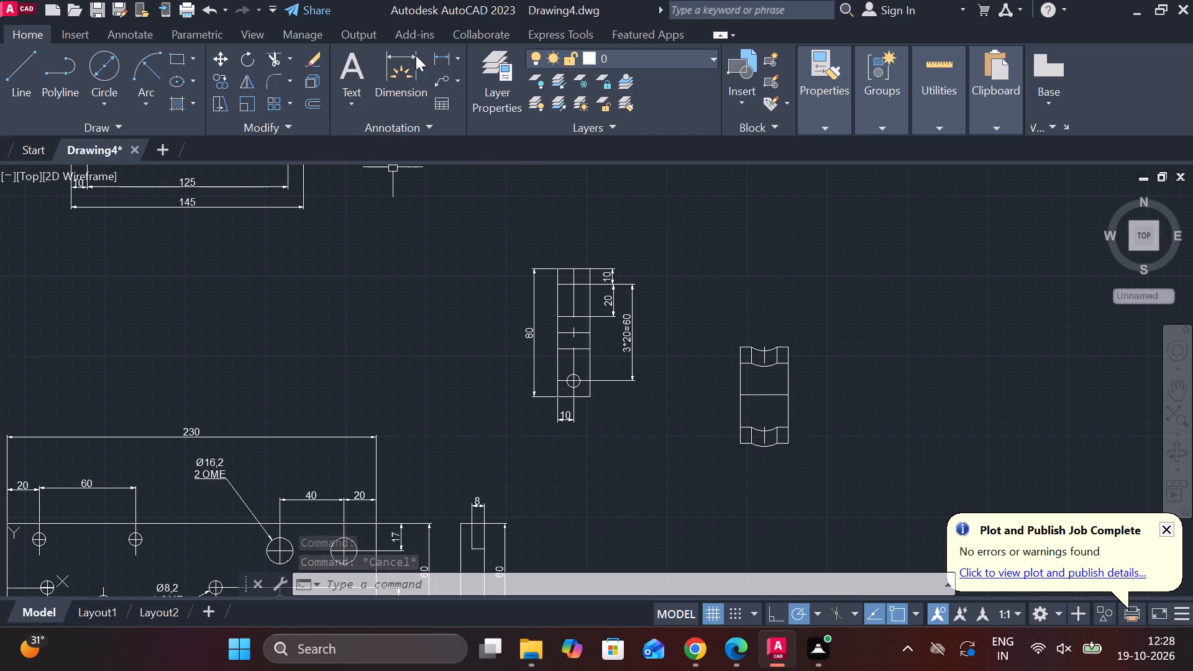
pyautogui.click(448, 61)
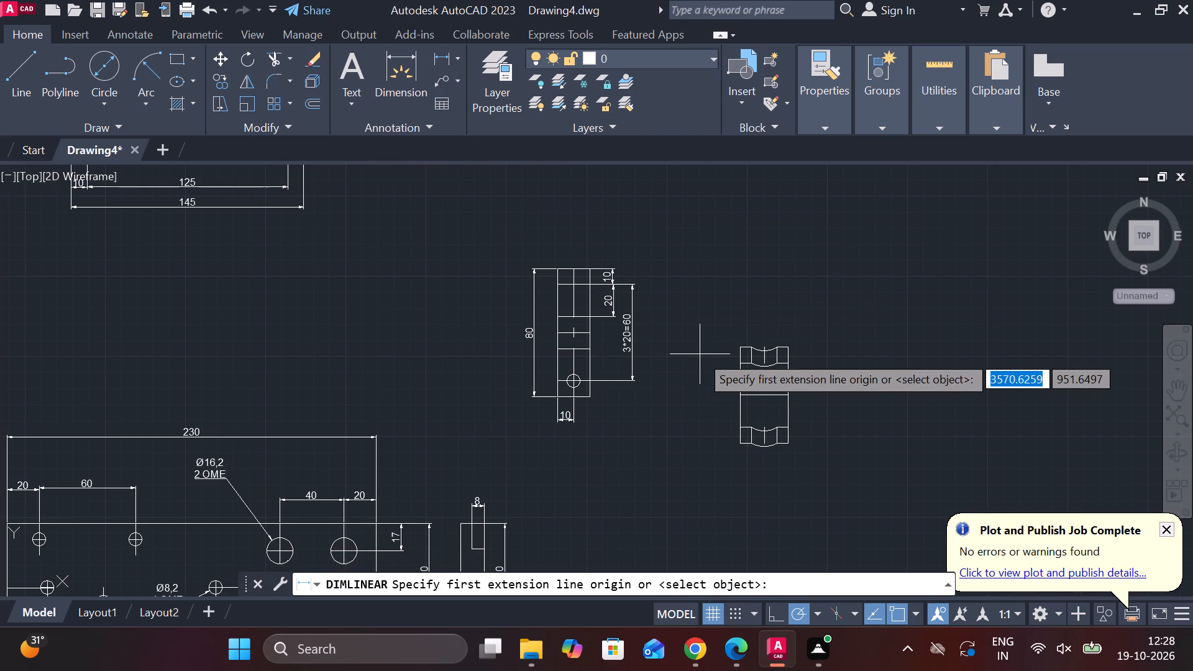
pyautogui.scroll(2, 760, 351)
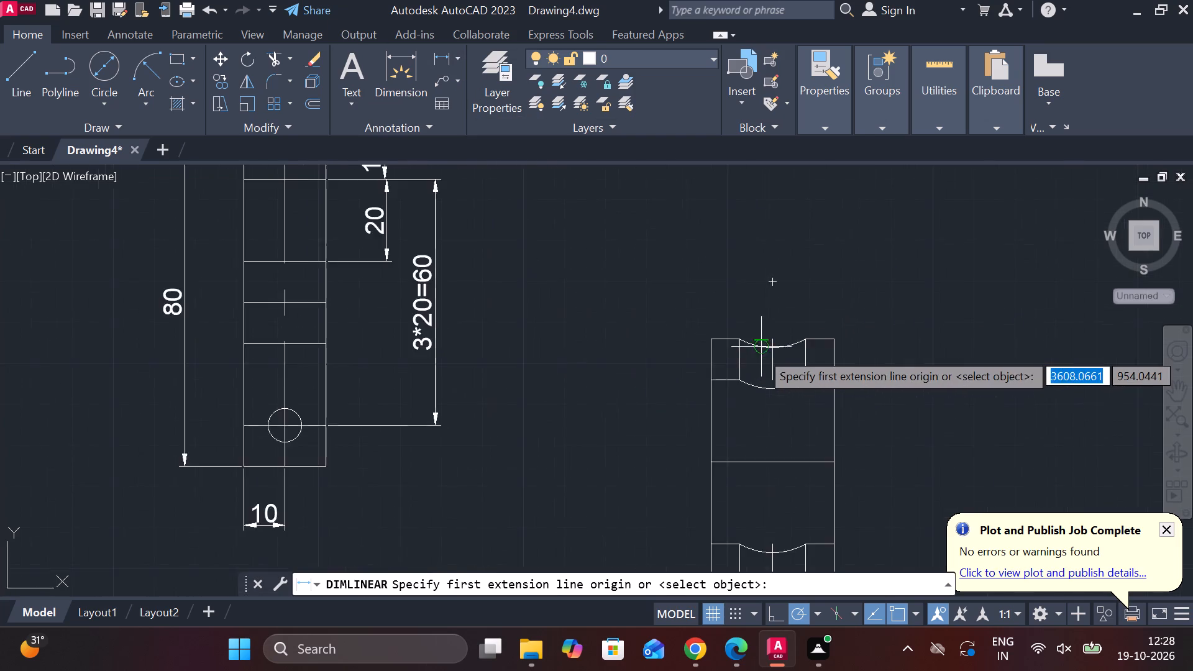
pyautogui.click(744, 340)
pyautogui.click(802, 334)
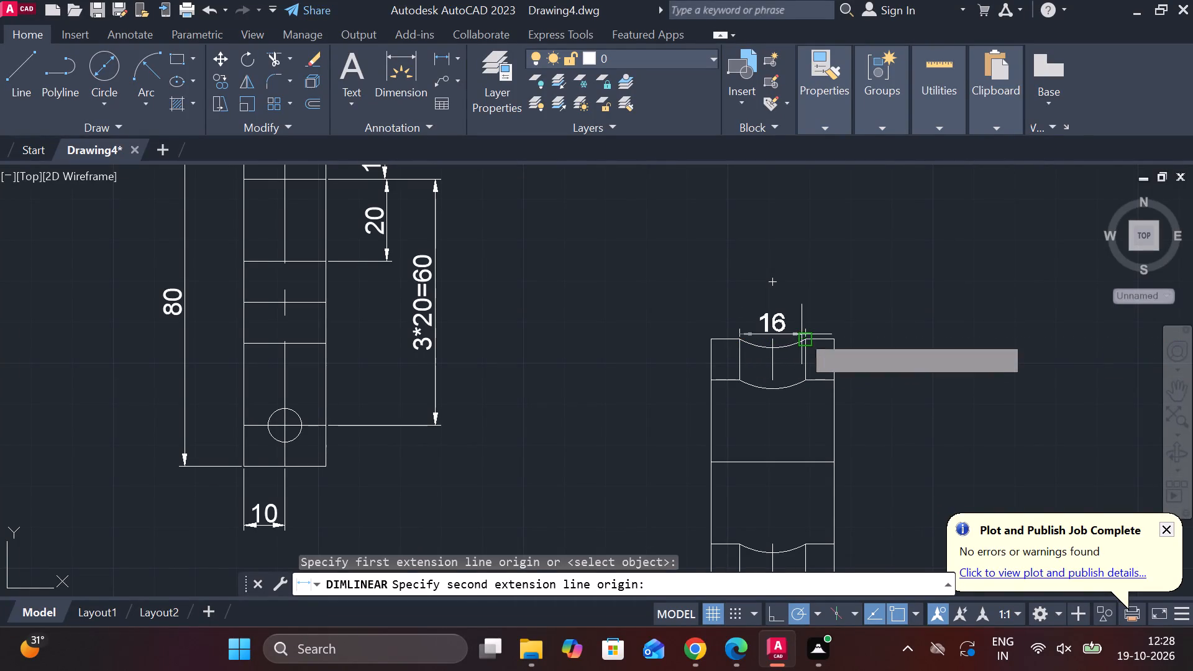
pyautogui.click(793, 317)
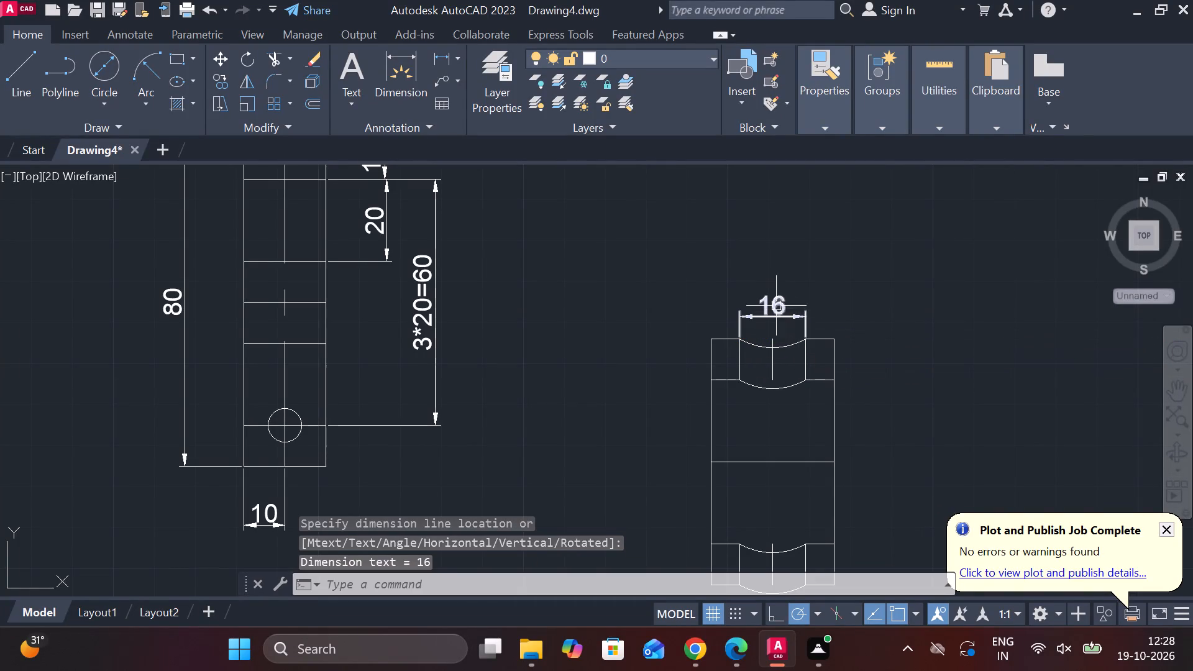
# Edit the notch width dimension text to read M16.
pyautogui.doubleClick(776, 306)
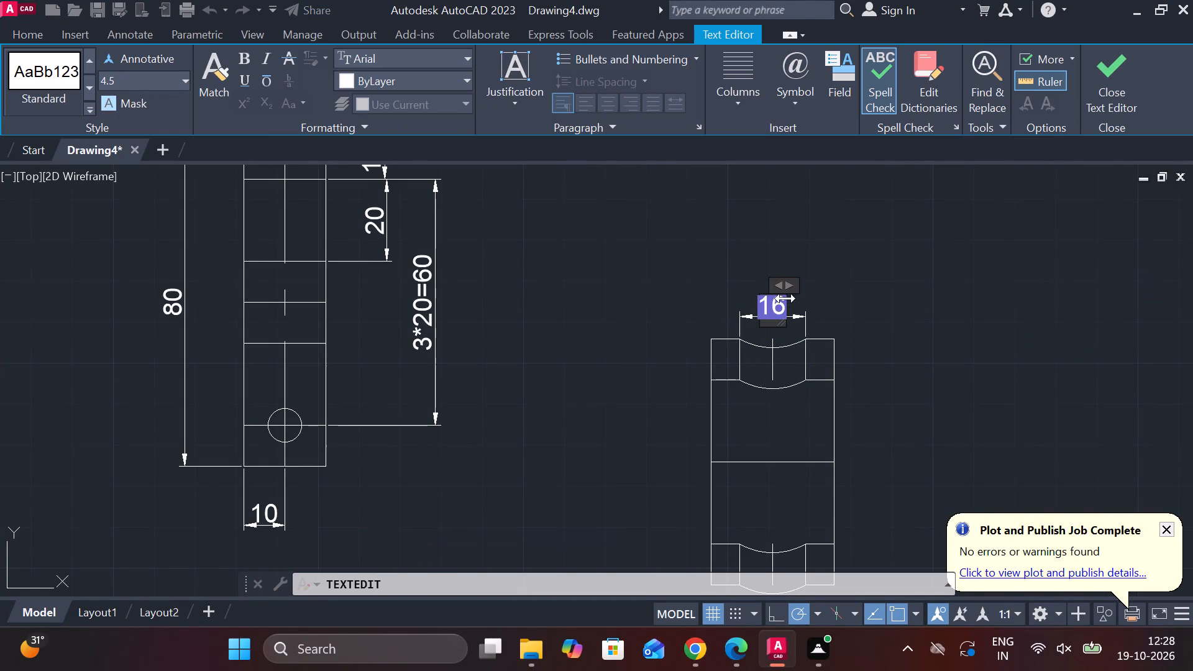
pyautogui.press('m')
pyautogui.click(936, 266)
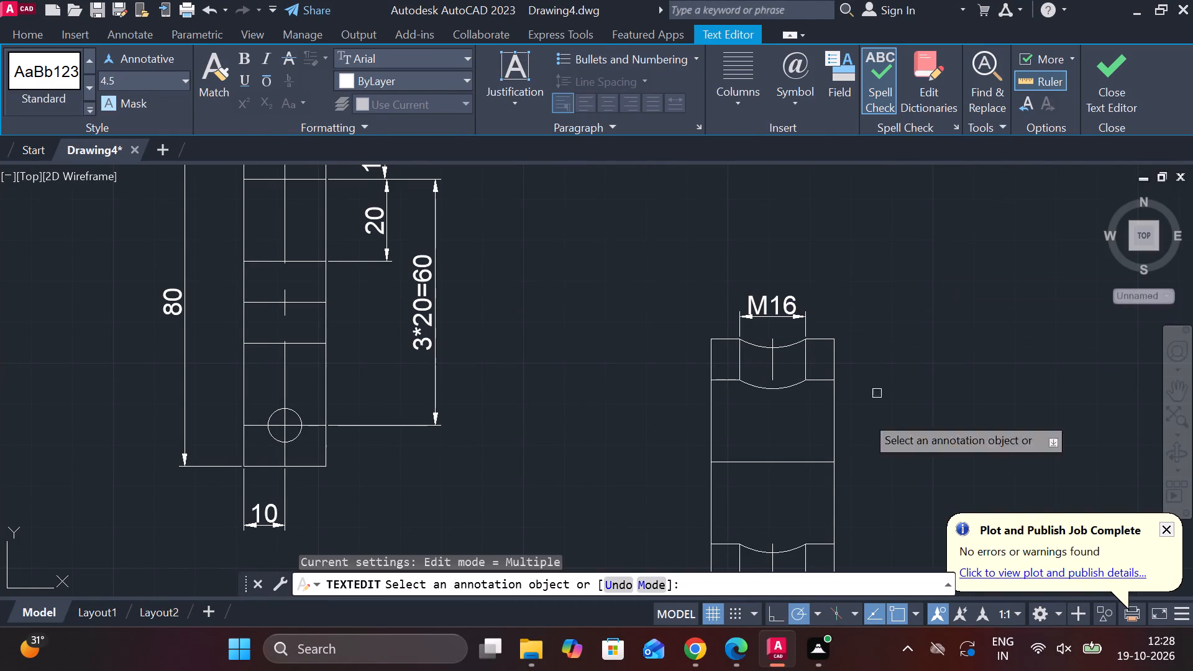
# Dimension the arc-notched part's full height along its left edge, placed well outside the part.
pyautogui.scroll(-1, 745, 433)
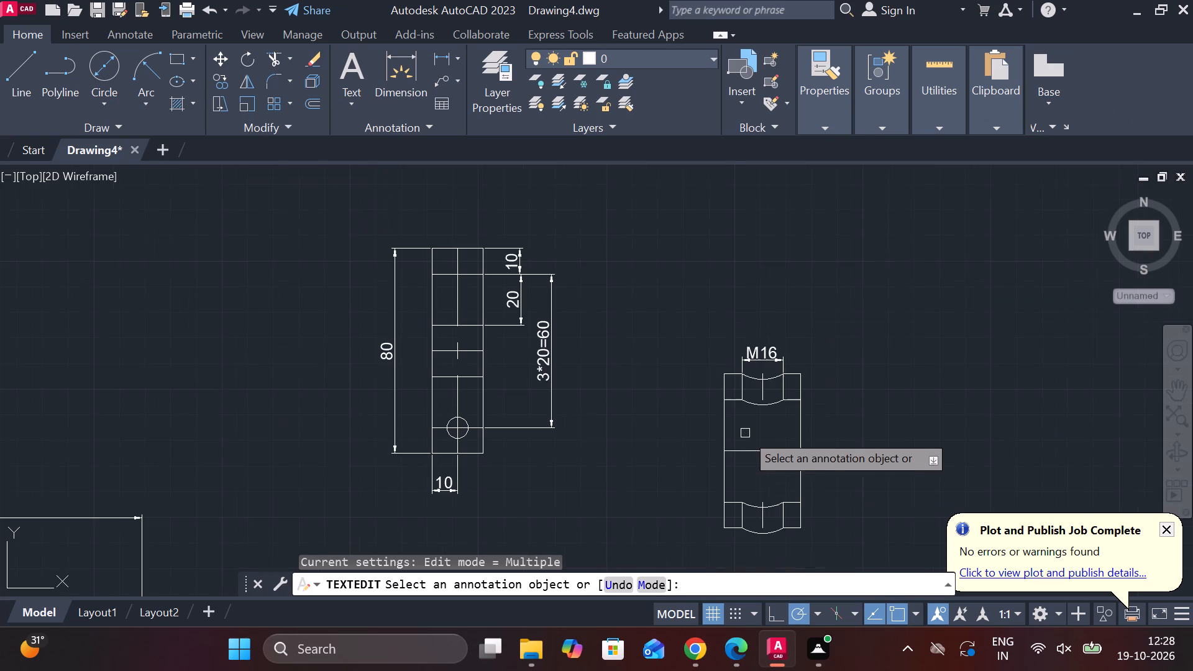
pyautogui.click(437, 62)
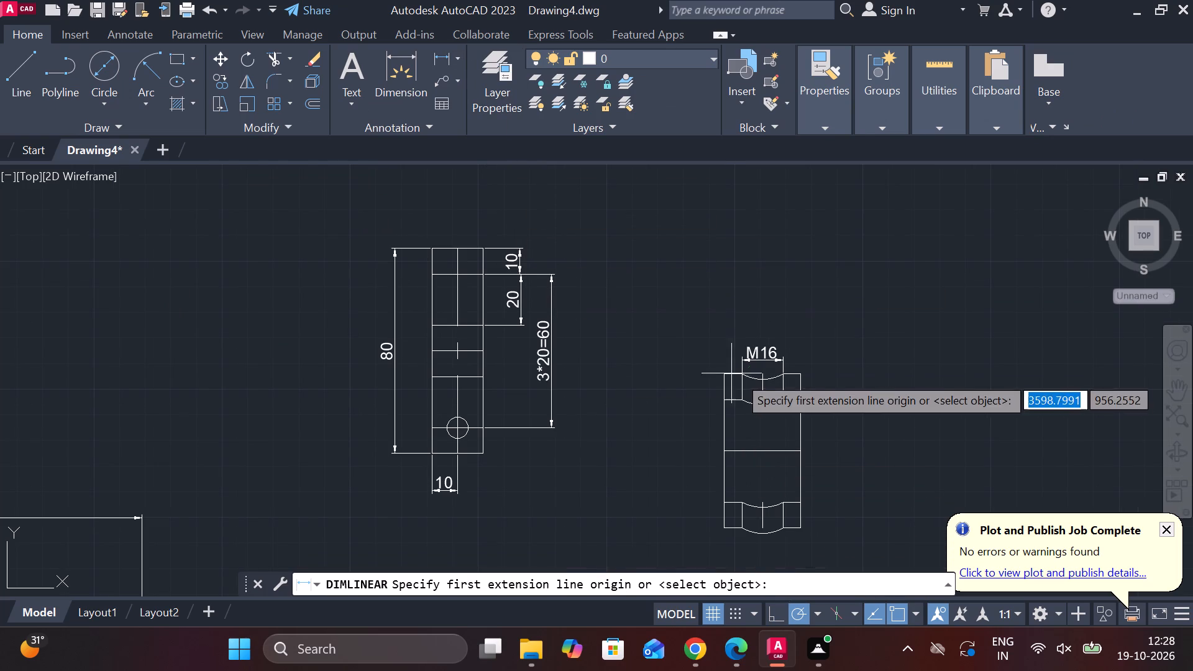
pyautogui.click(724, 375)
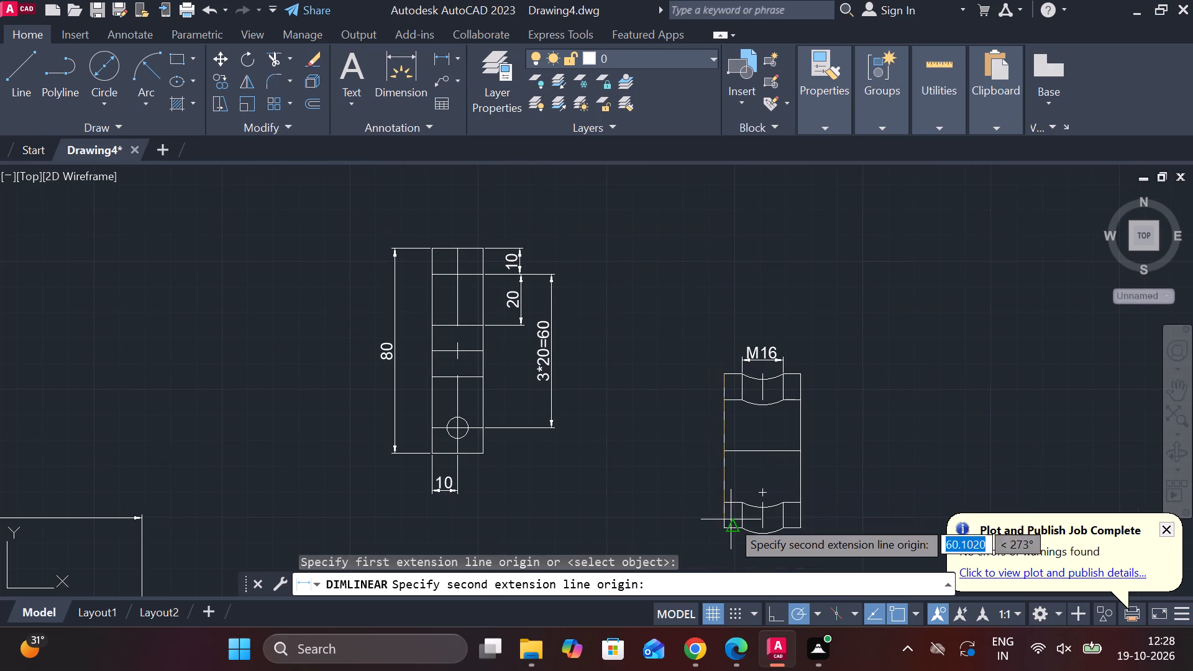
pyautogui.click(721, 528)
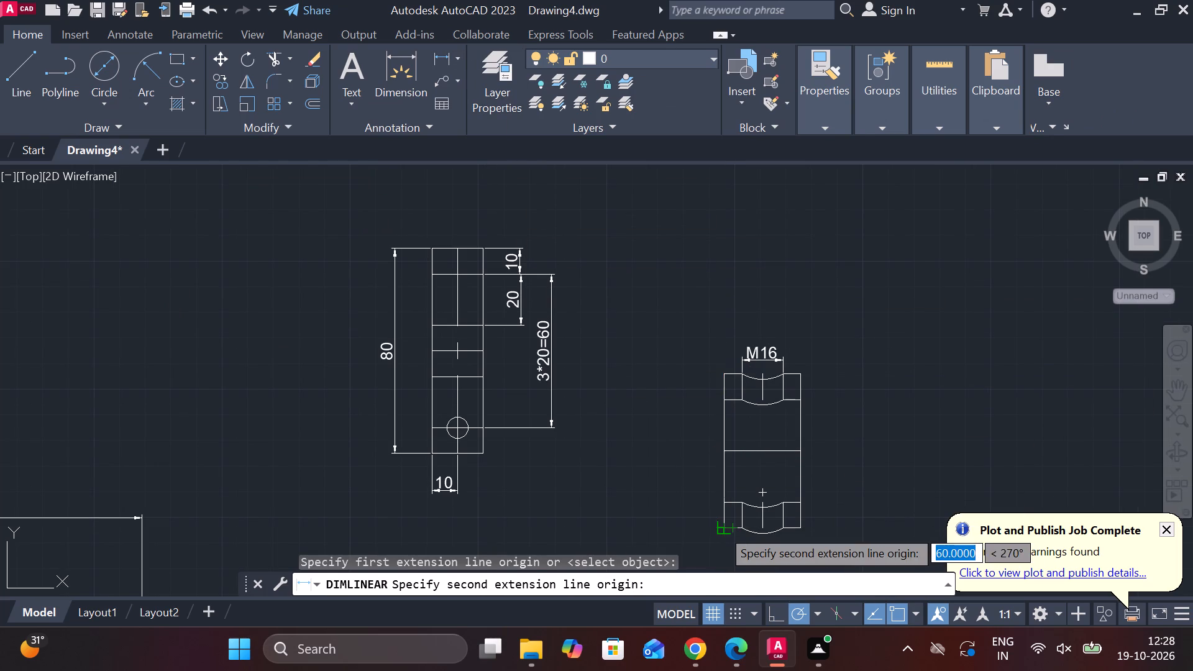
pyautogui.click(664, 505)
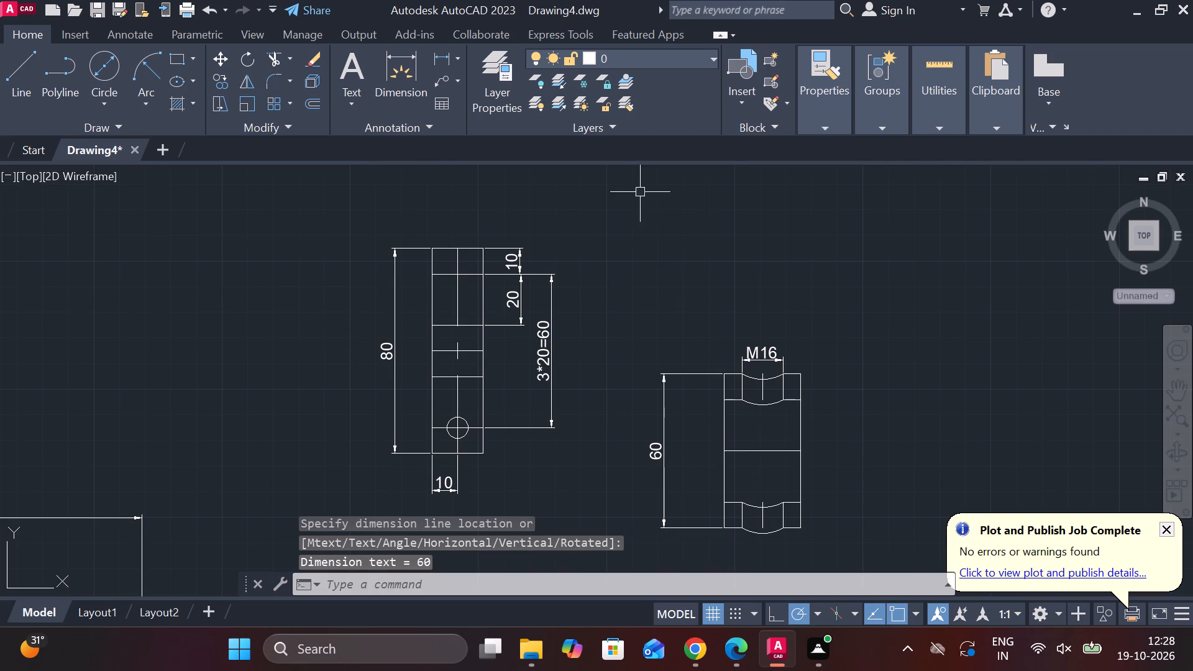
# Dimension the vertical distance between the arc-notched part's upper and lower step lines, placed between the left edge and the overall height dimension.
pyautogui.click(442, 53)
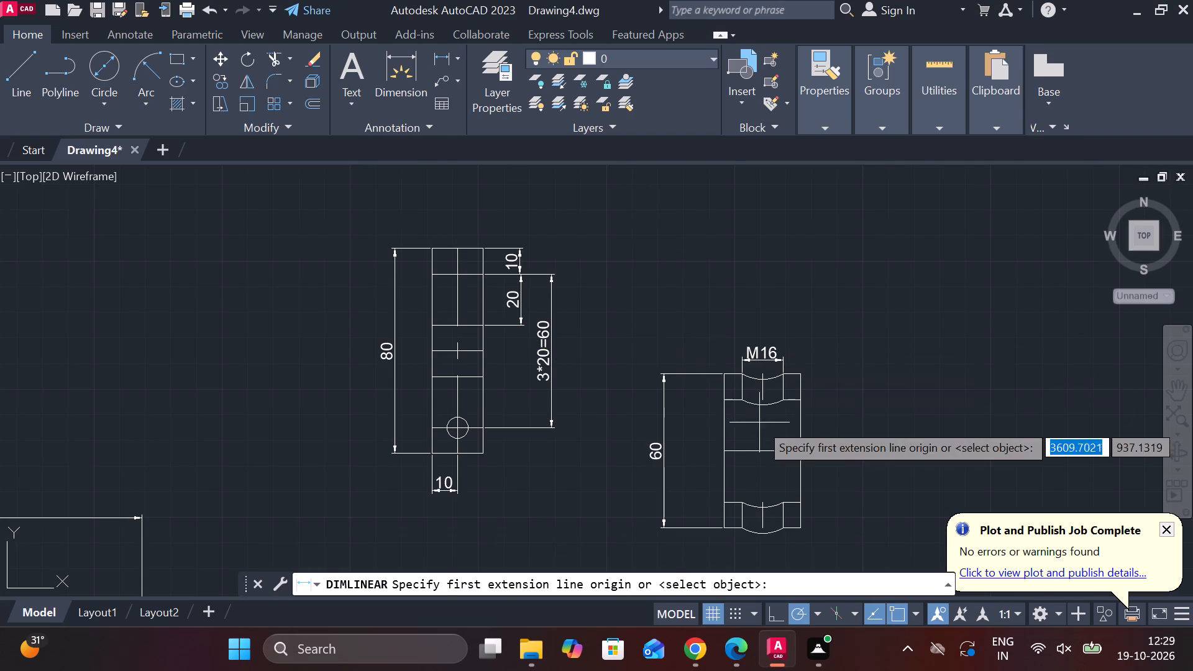
pyautogui.click(724, 404)
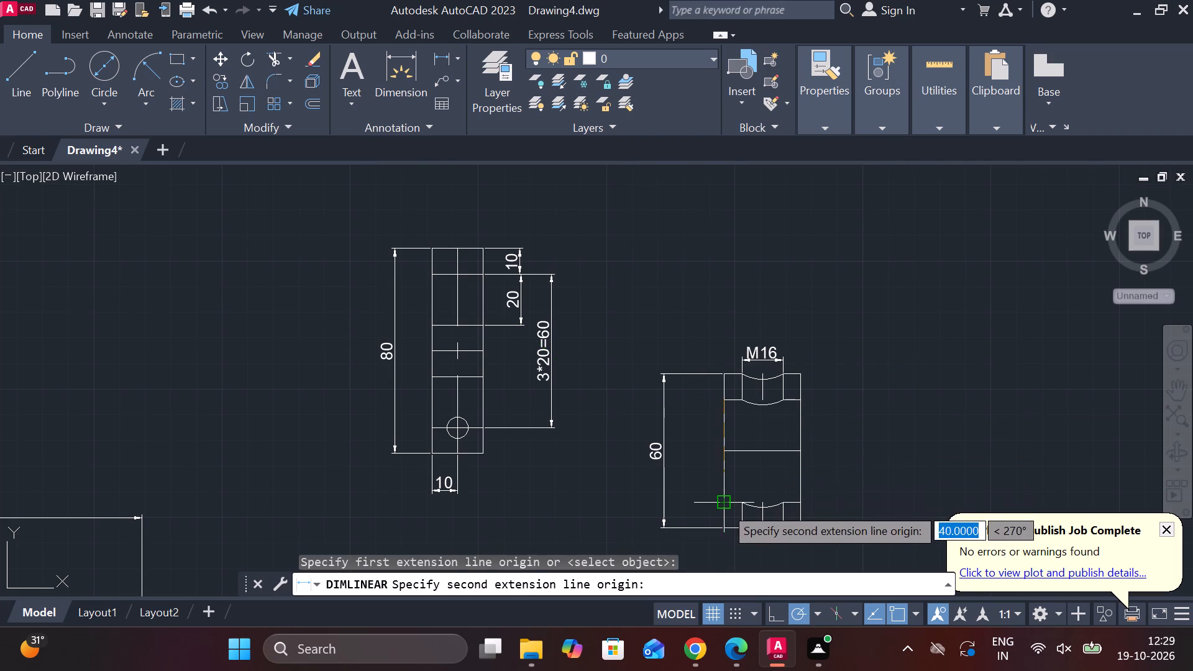
pyautogui.click(724, 506)
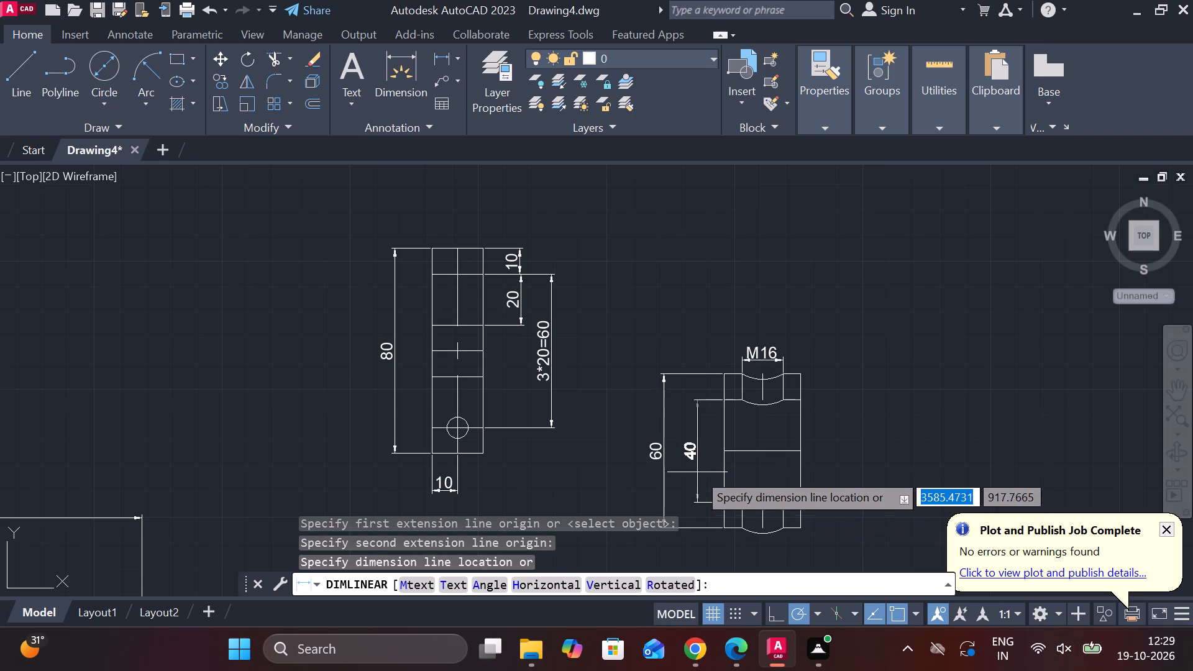
pyautogui.click(697, 464)
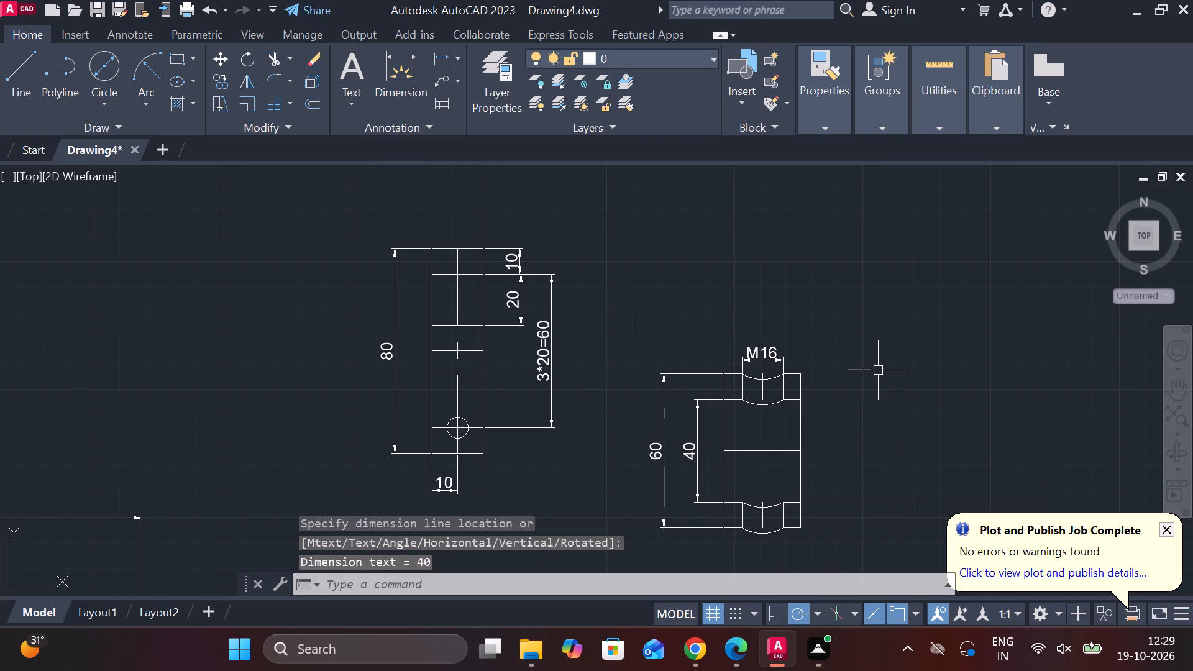
# Dimension the arc-notched part's overall width along its bottom edge, placed below the part.
pyautogui.click(437, 54)
pyautogui.scroll(-2, 800, 561)
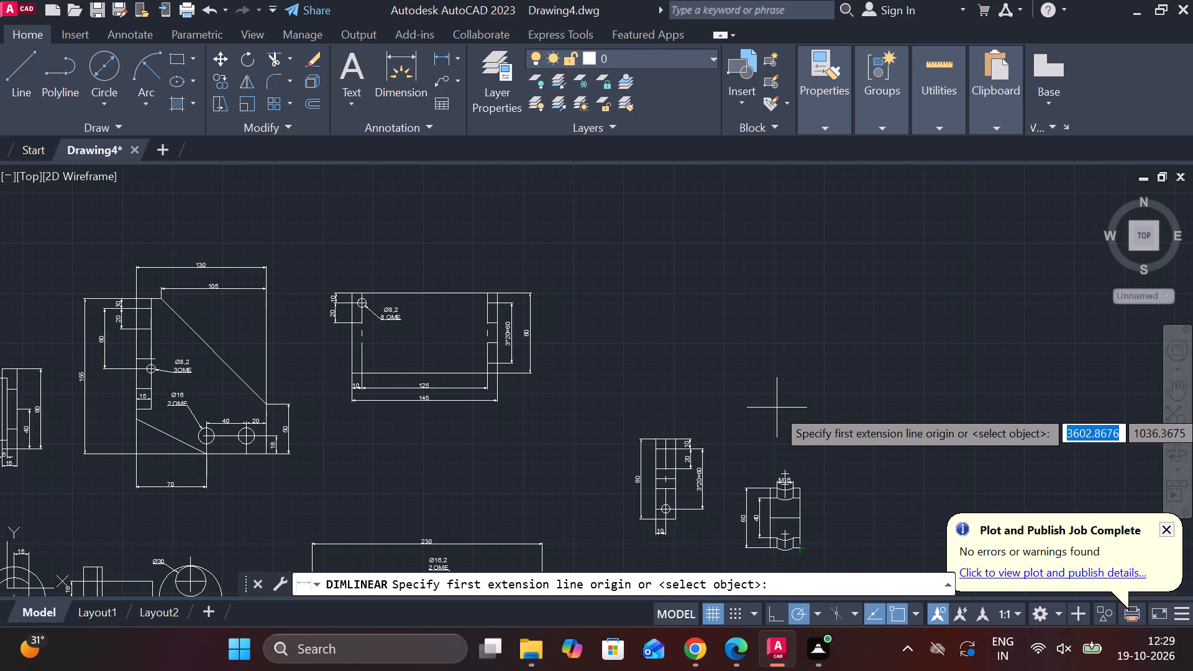
pyautogui.scroll(-3, 777, 413)
pyautogui.scroll(2, 785, 466)
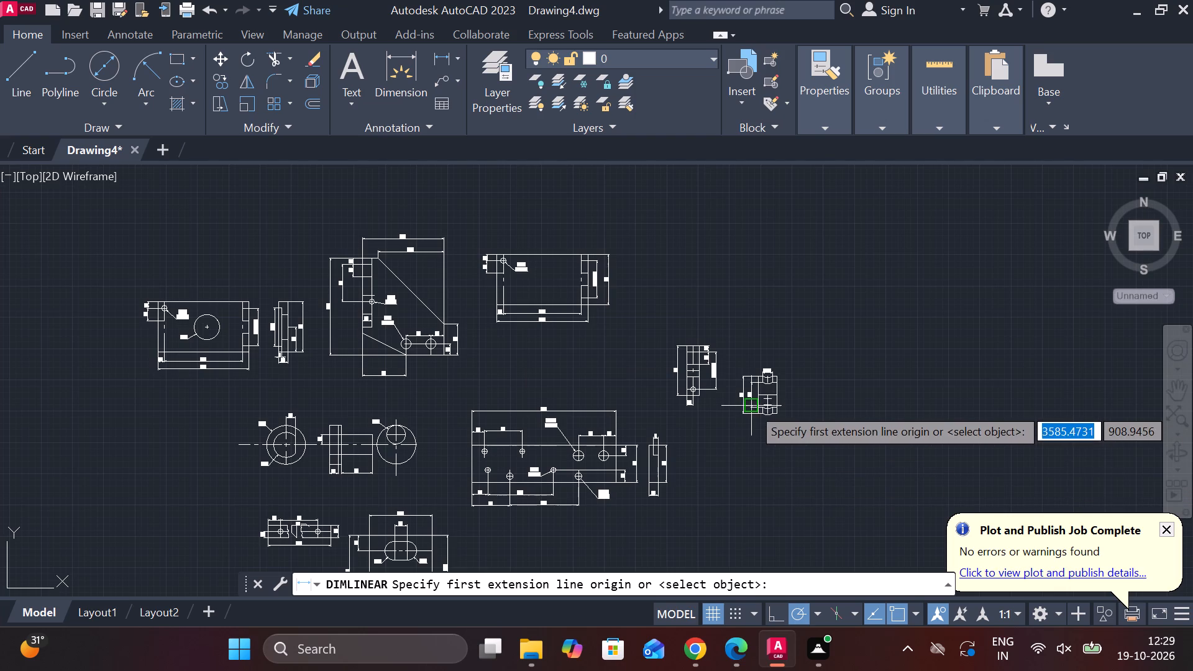
pyautogui.scroll(3, 751, 405)
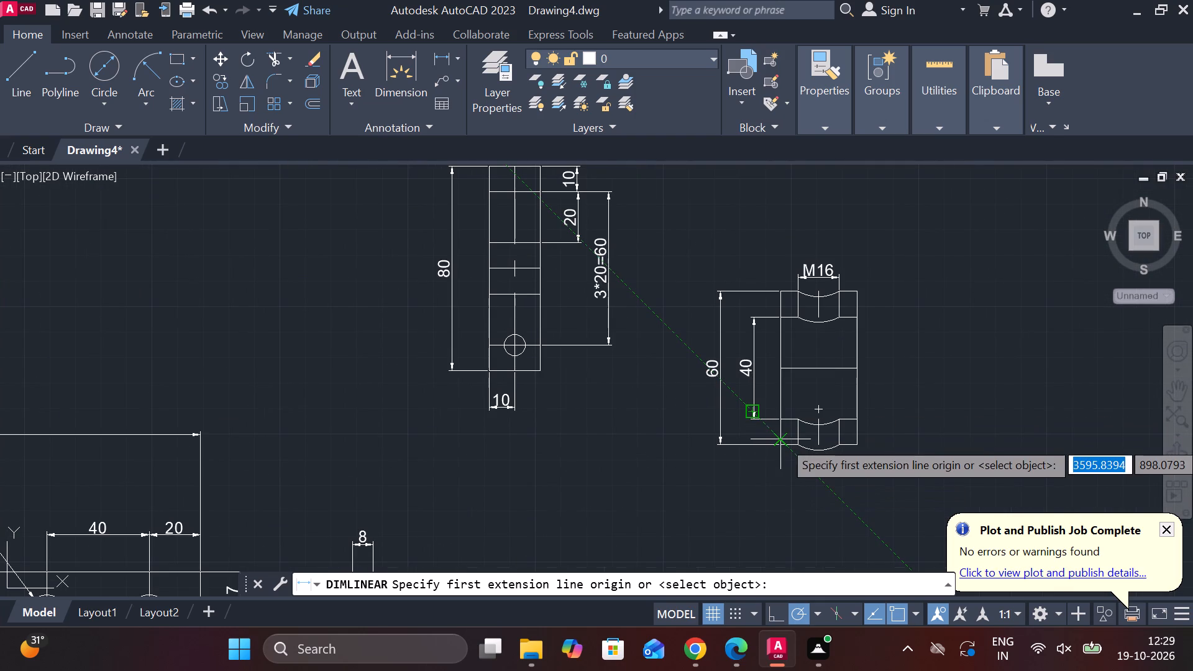
pyautogui.click(783, 444)
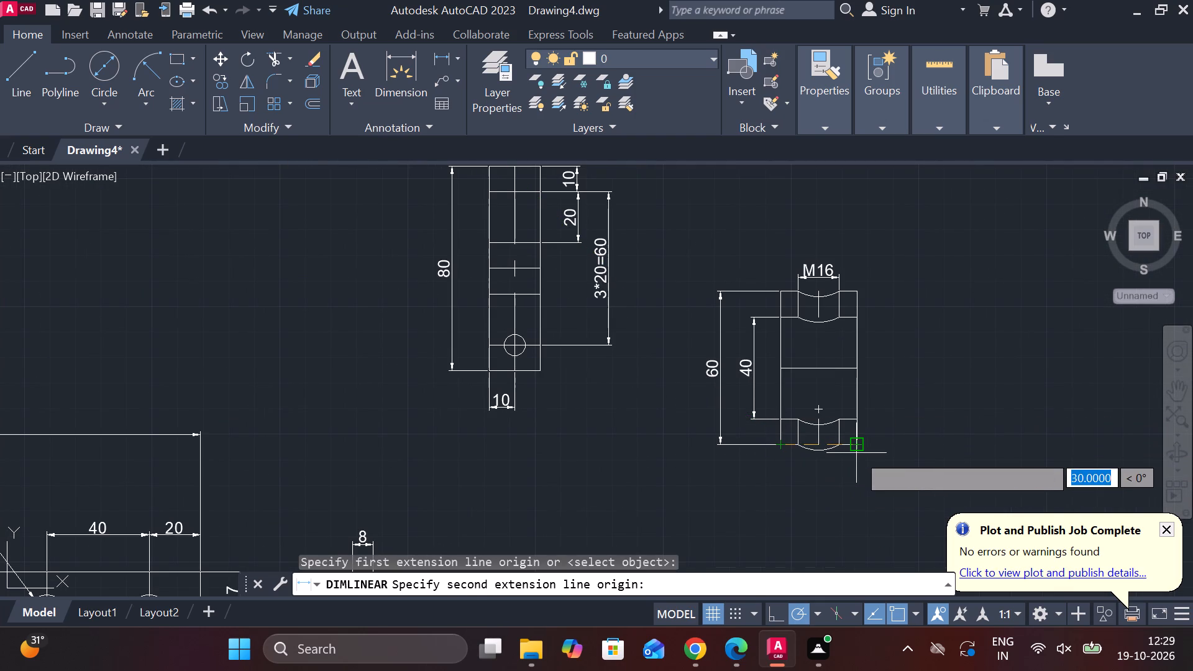
pyautogui.click(856, 442)
pyautogui.click(854, 488)
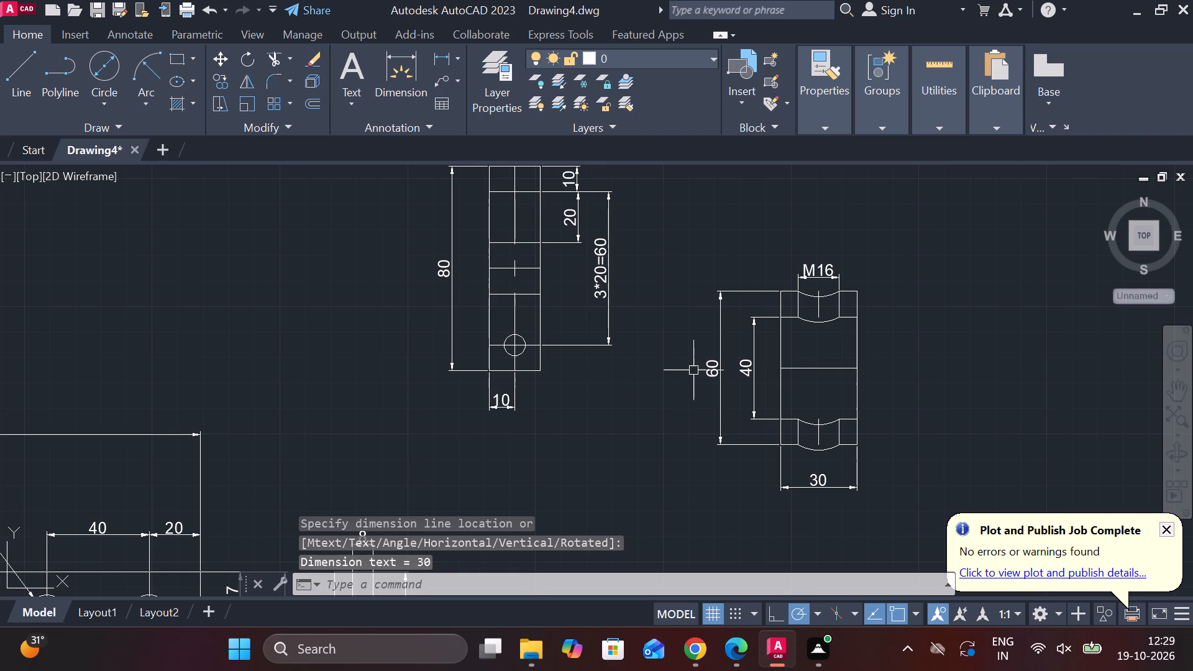
# Add a diameter symbol in front of the arc-notched part's overall height dimension text, making it Ø60.
pyautogui.doubleClick(713, 372)
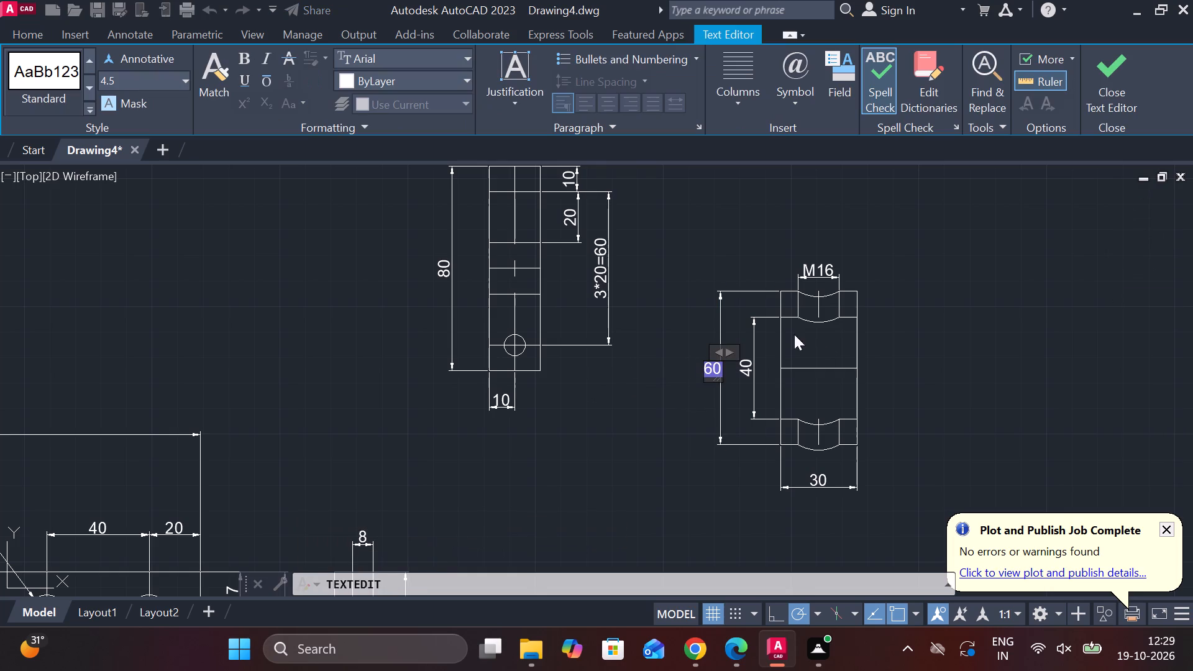
pyautogui.click(800, 104)
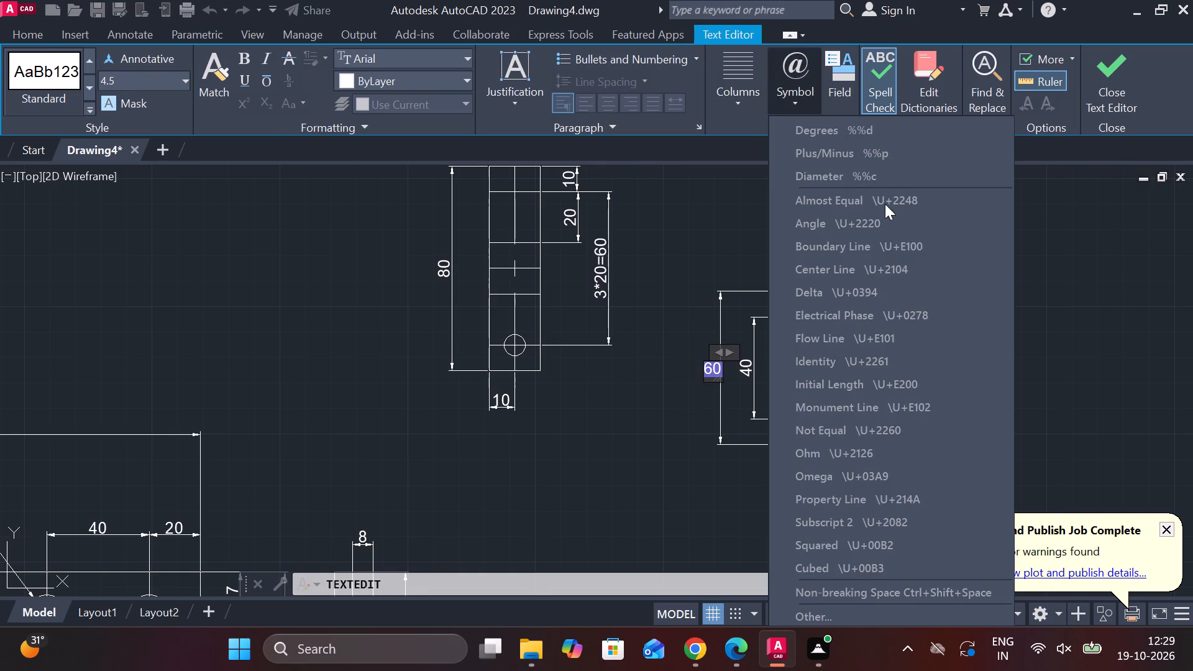
pyautogui.click(884, 181)
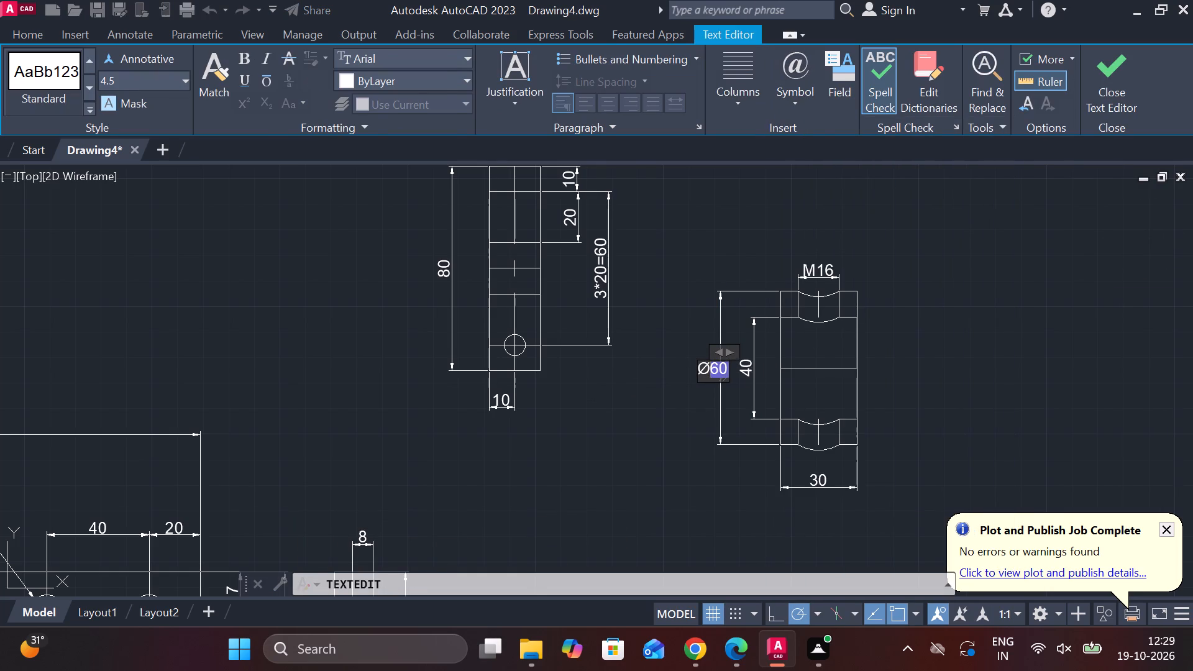
pyautogui.doubleClick(747, 356)
# Add a diameter symbol in front of the arc-notched part's inner step dimension text, making it Ø40.
pyautogui.doubleClick(739, 371)
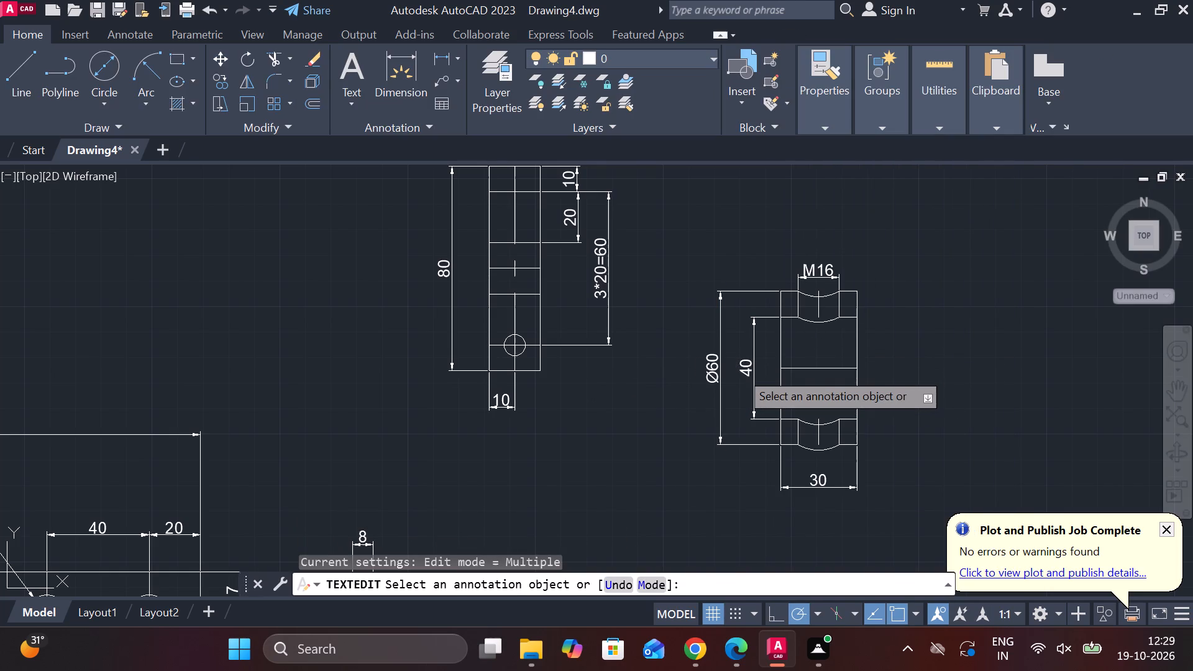
pyautogui.click(815, 98)
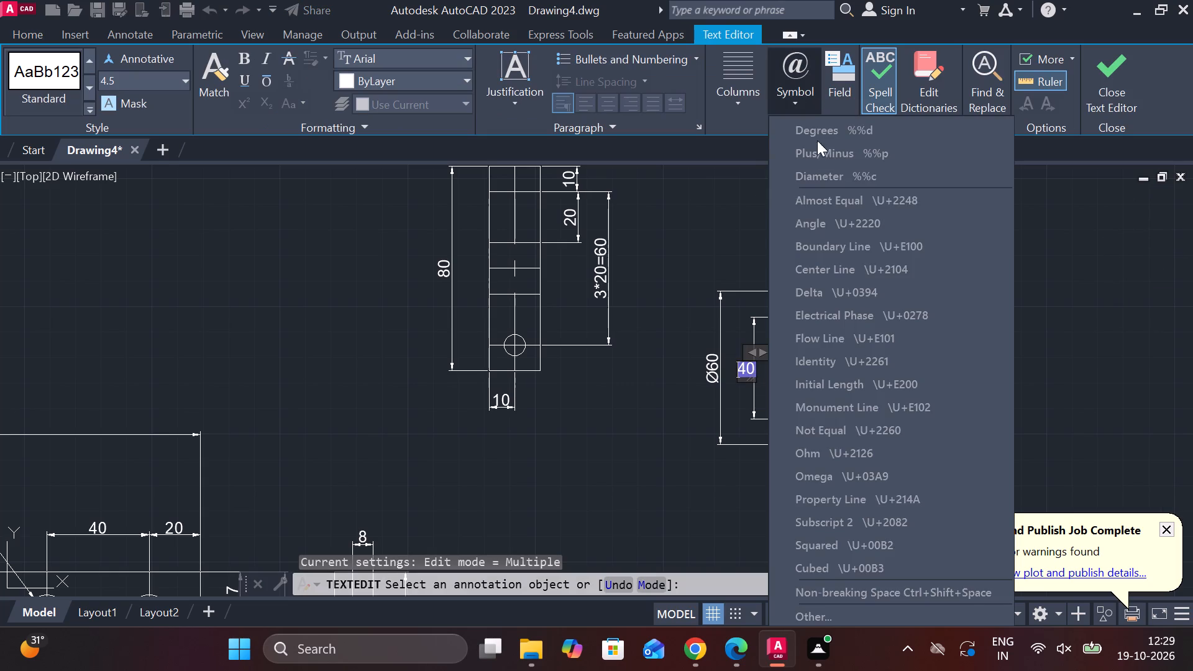
pyautogui.click(857, 175)
pyautogui.doubleClick(994, 383)
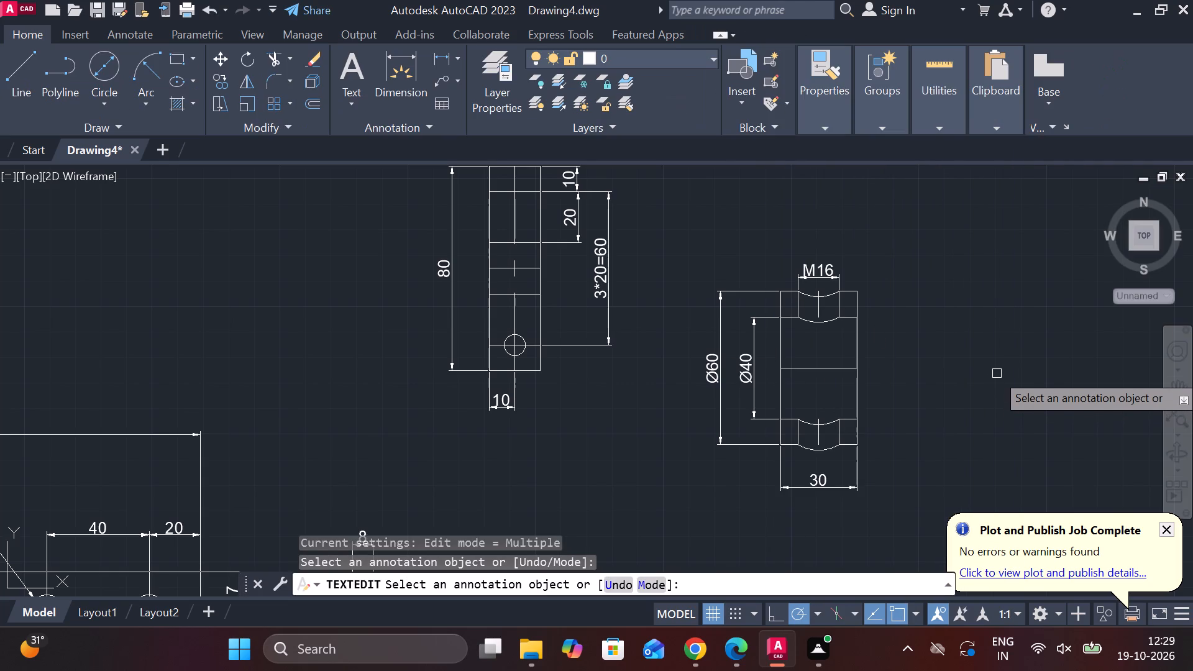
# Review the dimensioned views across the drawing, closely examining the plate with the Ø40 hole and its side view.
pyautogui.scroll(-3, 996, 371)
pyautogui.scroll(-1, 837, 491)
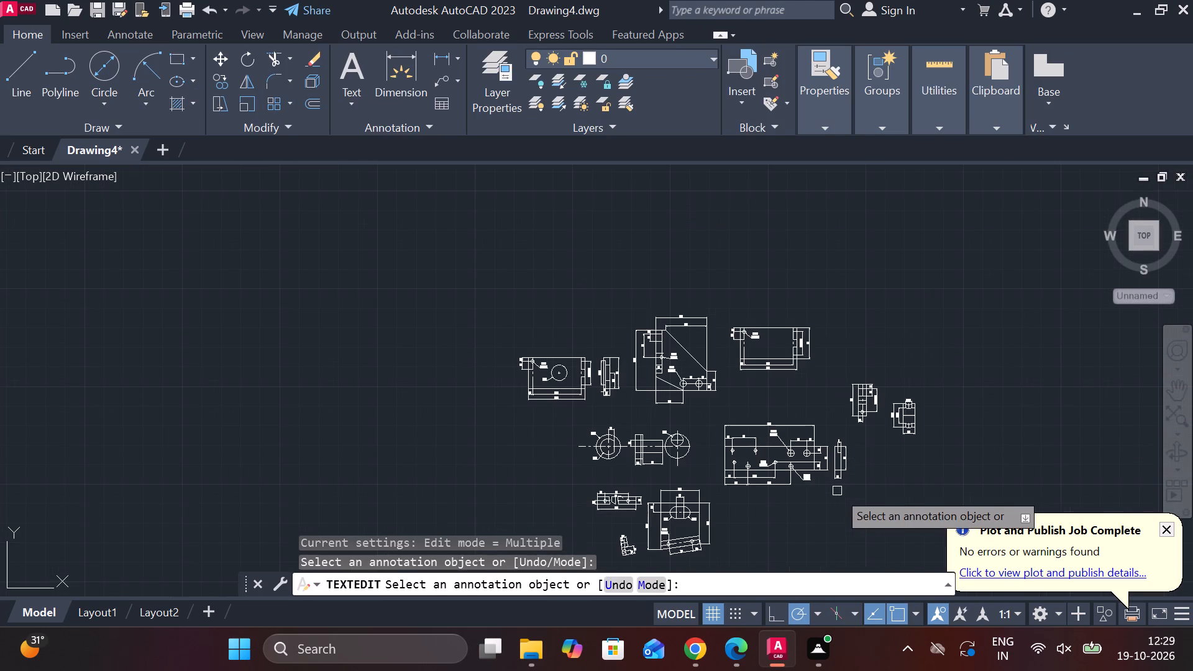
pyautogui.scroll(-2, 442, 264)
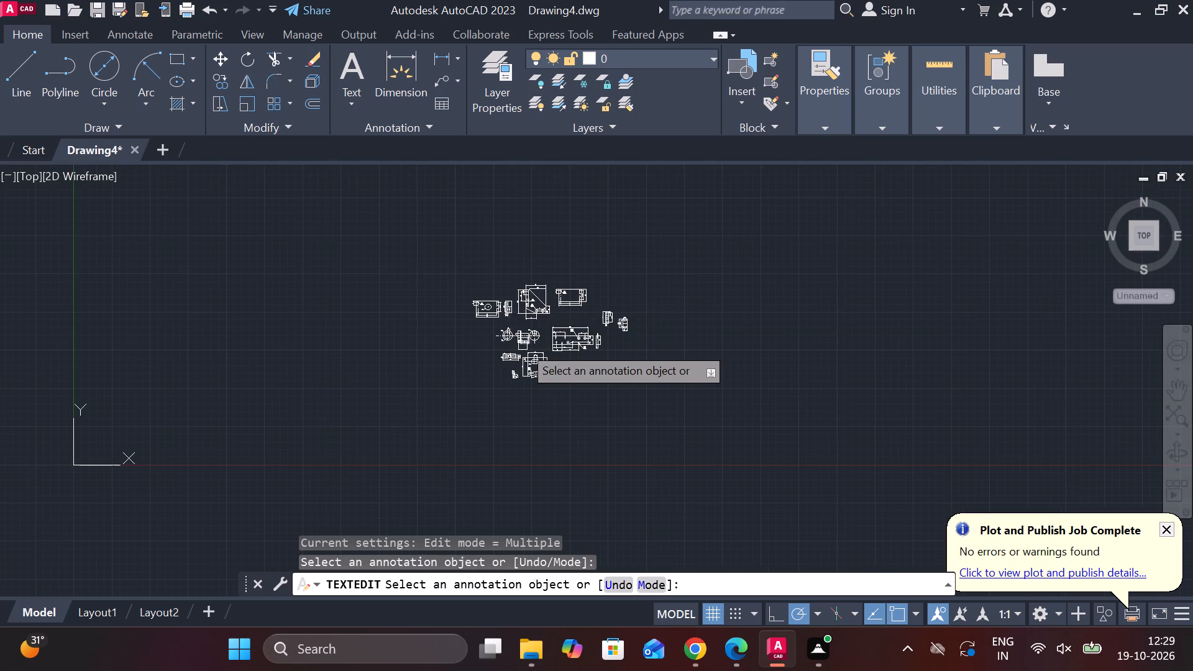
pyautogui.scroll(3, 526, 342)
pyautogui.scroll(-2, 526, 342)
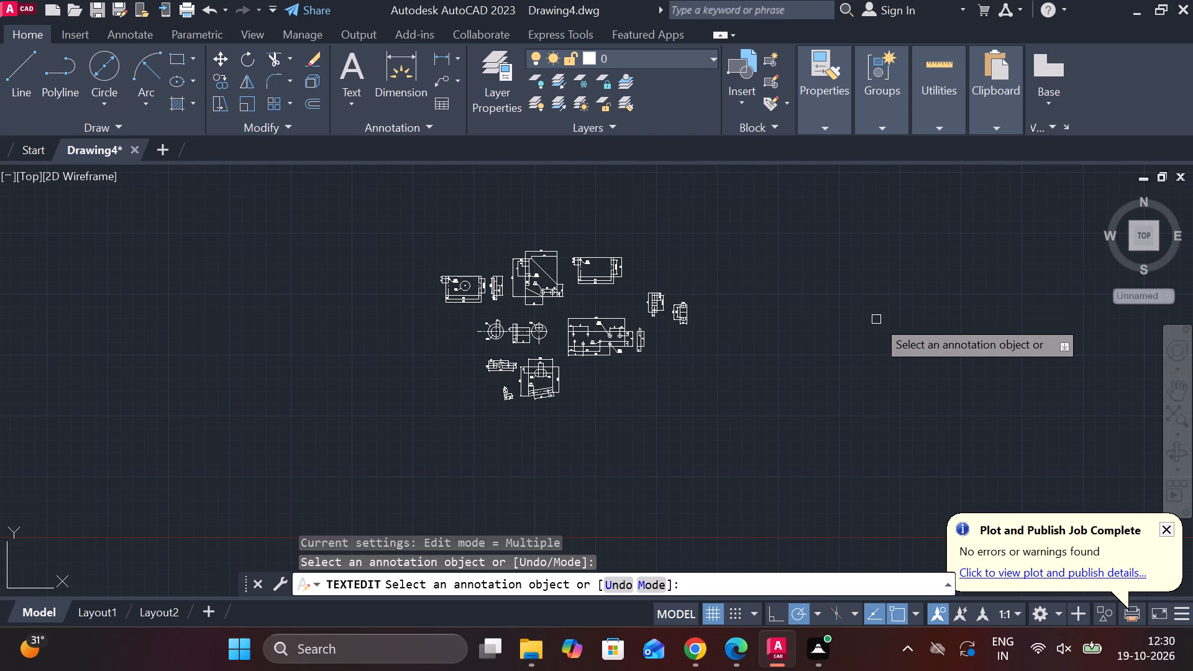
pyautogui.scroll(2, 754, 305)
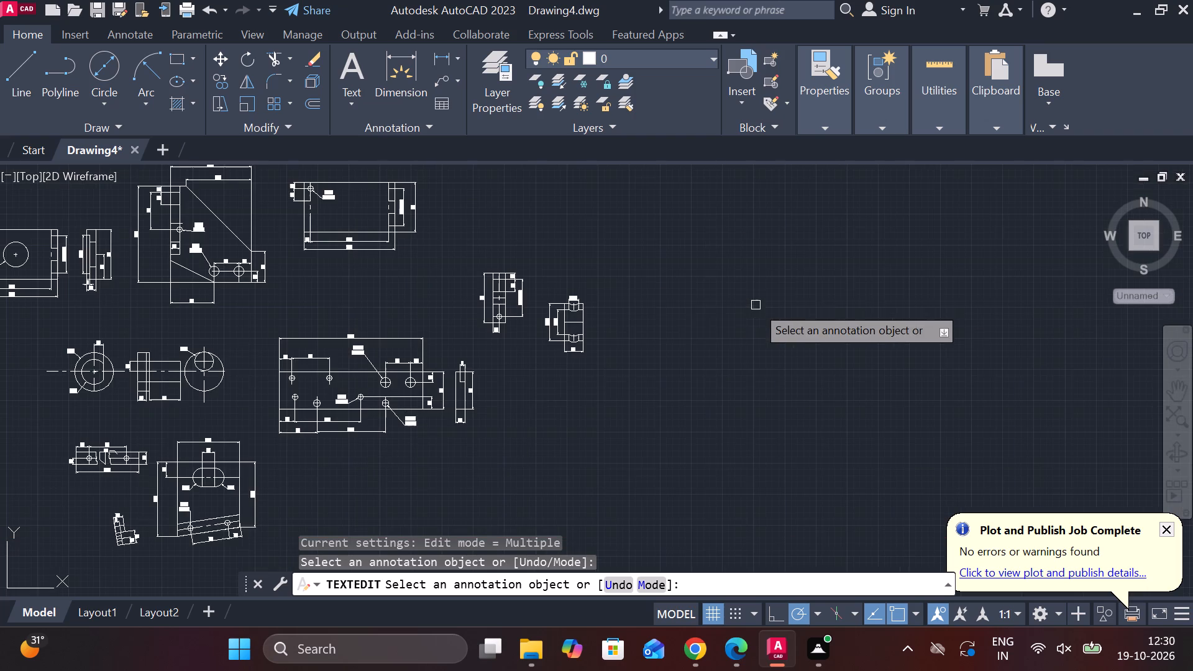
pyautogui.moveTo(667, 301); pyautogui.dragTo(808, 294, button='middle')
pyautogui.scroll(1, 656, 319)
pyautogui.moveTo(601, 314); pyautogui.dragTo(890, 310, button='middle')
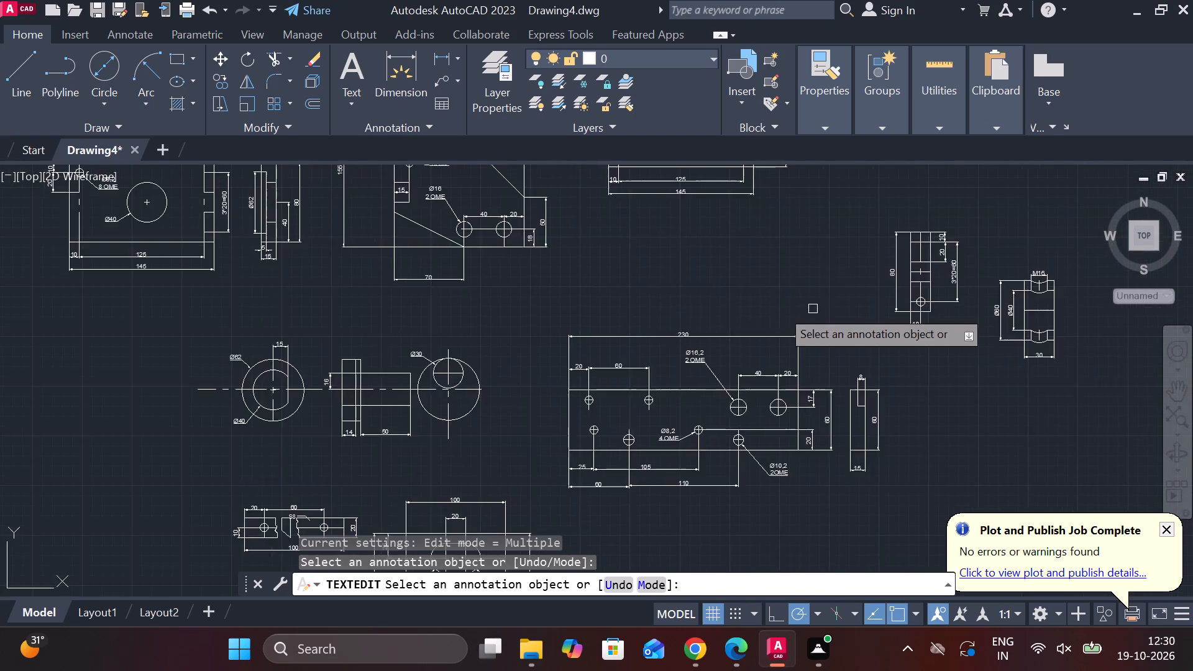
pyautogui.scroll(1, 619, 297)
pyautogui.moveTo(619, 296); pyautogui.dragTo(688, 370, button='middle')
pyautogui.moveTo(549, 339); pyautogui.dragTo(767, 420, button='middle')
pyautogui.moveTo(351, 416); pyautogui.dragTo(442, 427, button='middle')
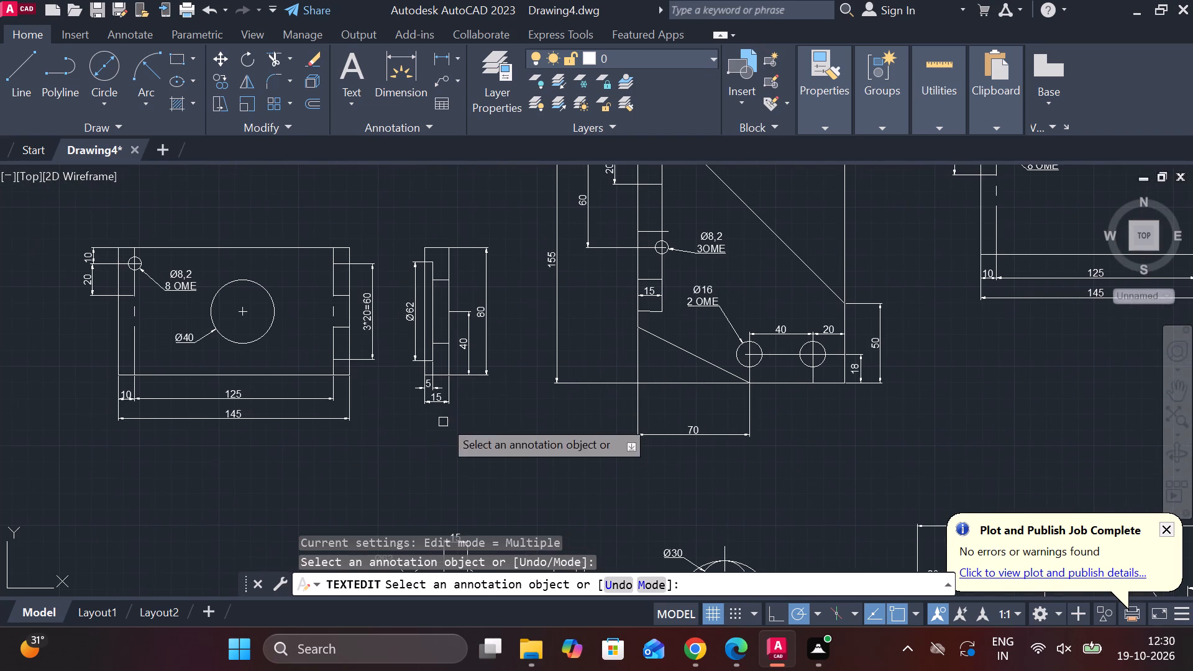
pyautogui.press('Escape')
pyautogui.scroll(2, 309, 332)
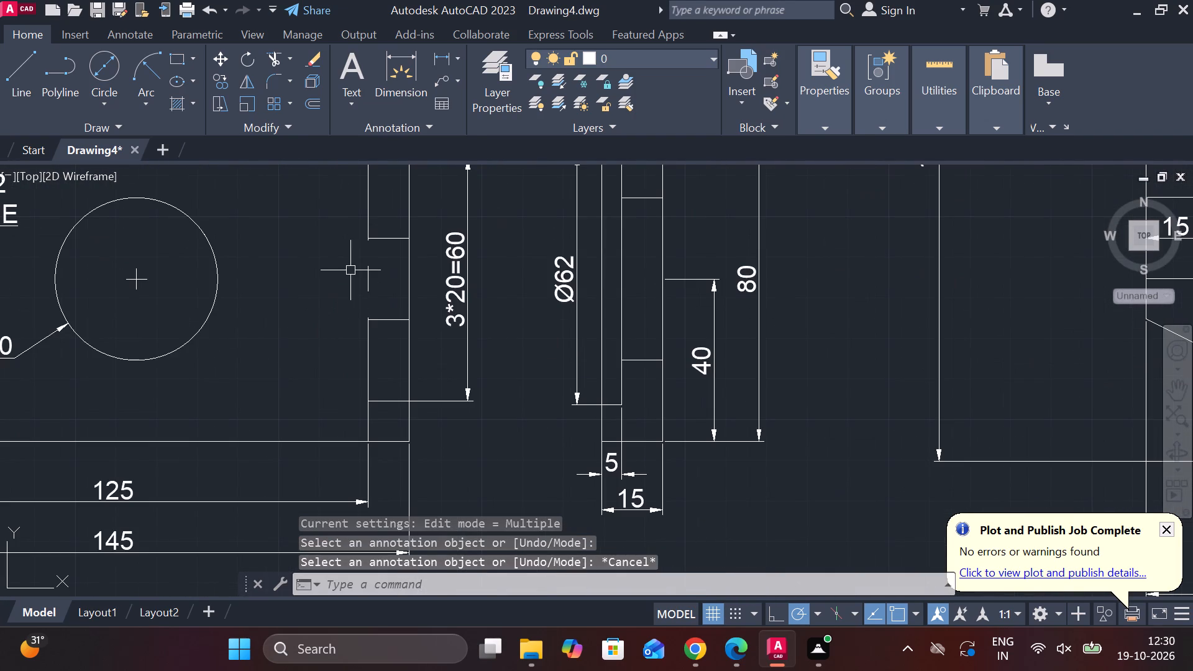
pyautogui.click(364, 274)
pyautogui.press('Escape')
pyautogui.scroll(-1, 327, 288)
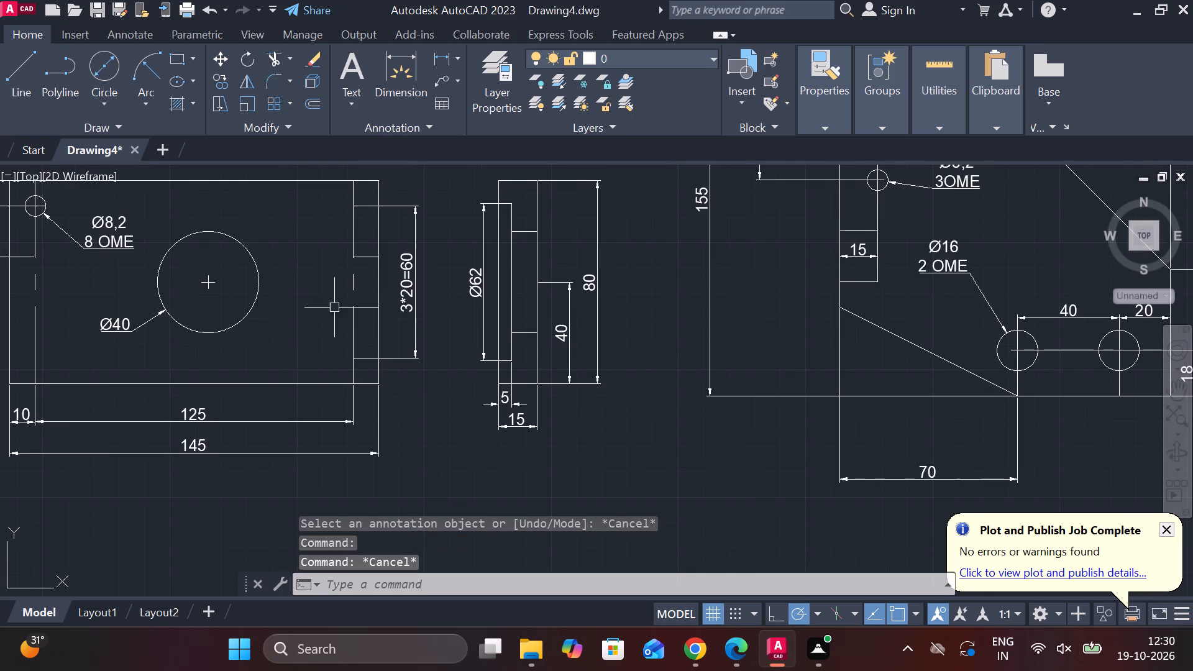
pyautogui.moveTo(302, 361); pyautogui.dragTo(444, 370, button='middle')
pyautogui.press('Escape')
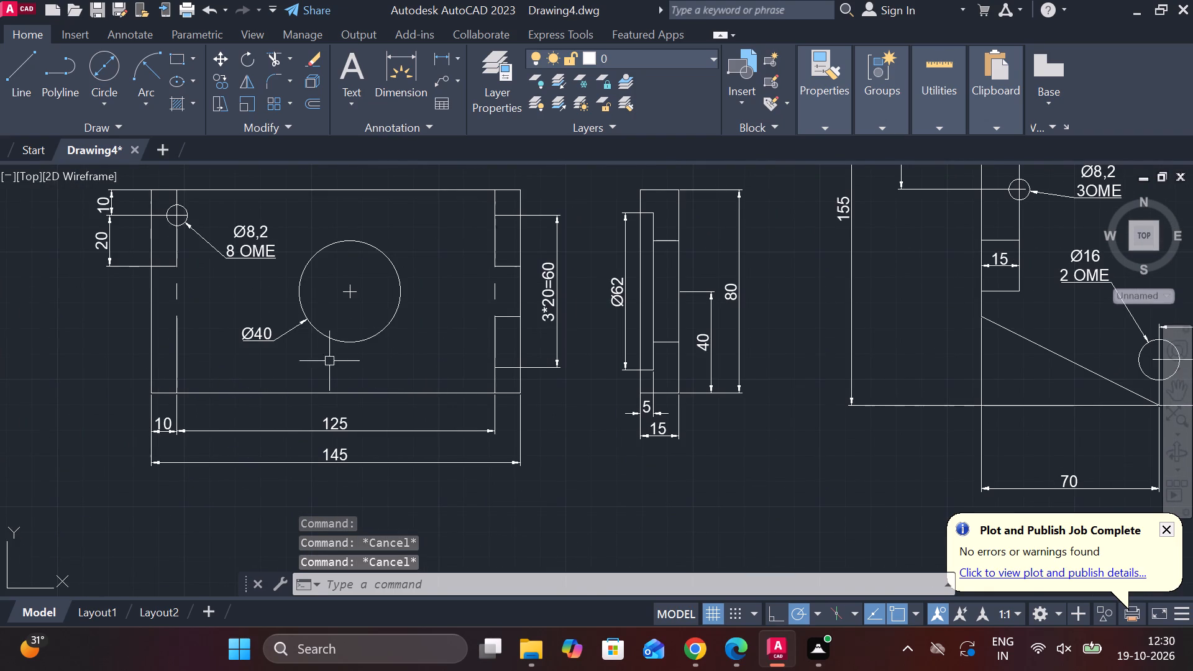
pyautogui.scroll(-1, 327, 363)
# Set the ISO-25 dimension style's text height to 5 and make the style current.
pyautogui.write('D')
pyautogui.press('space')
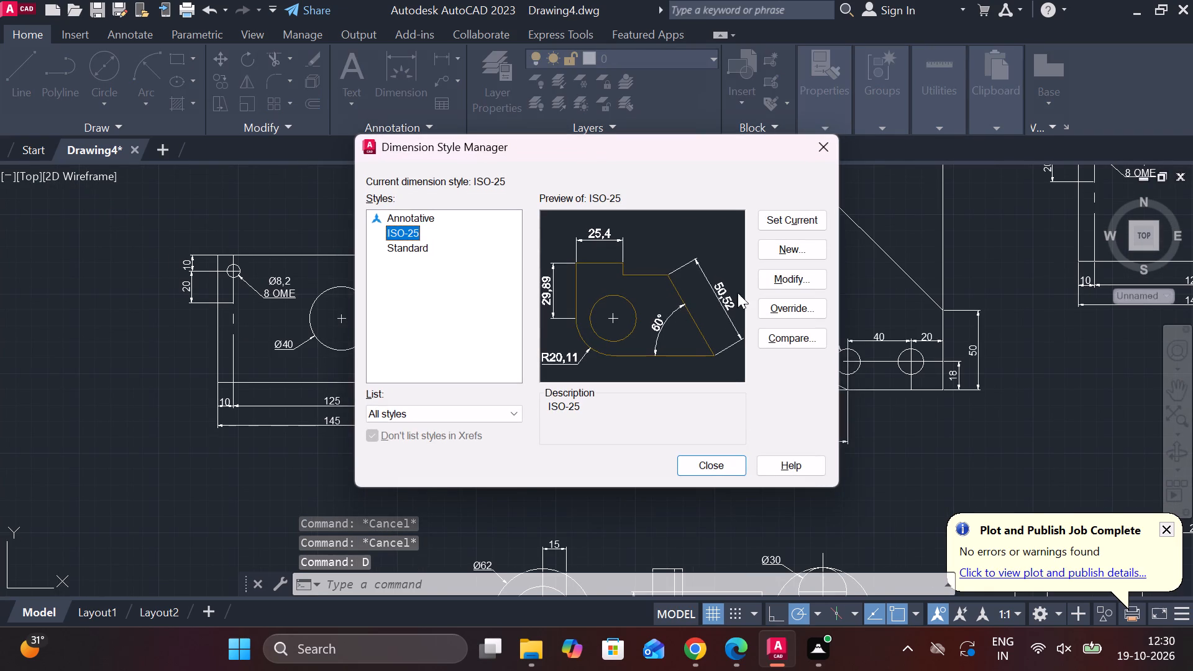
pyautogui.click(781, 283)
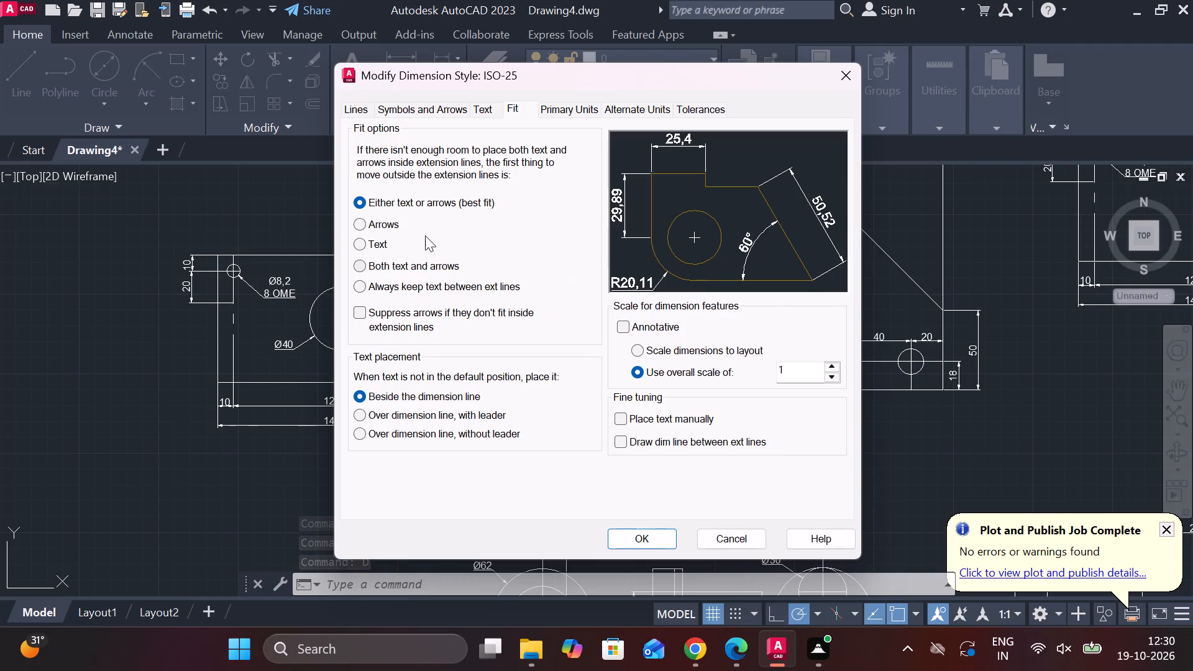
pyautogui.click(442, 113)
pyautogui.click(385, 306)
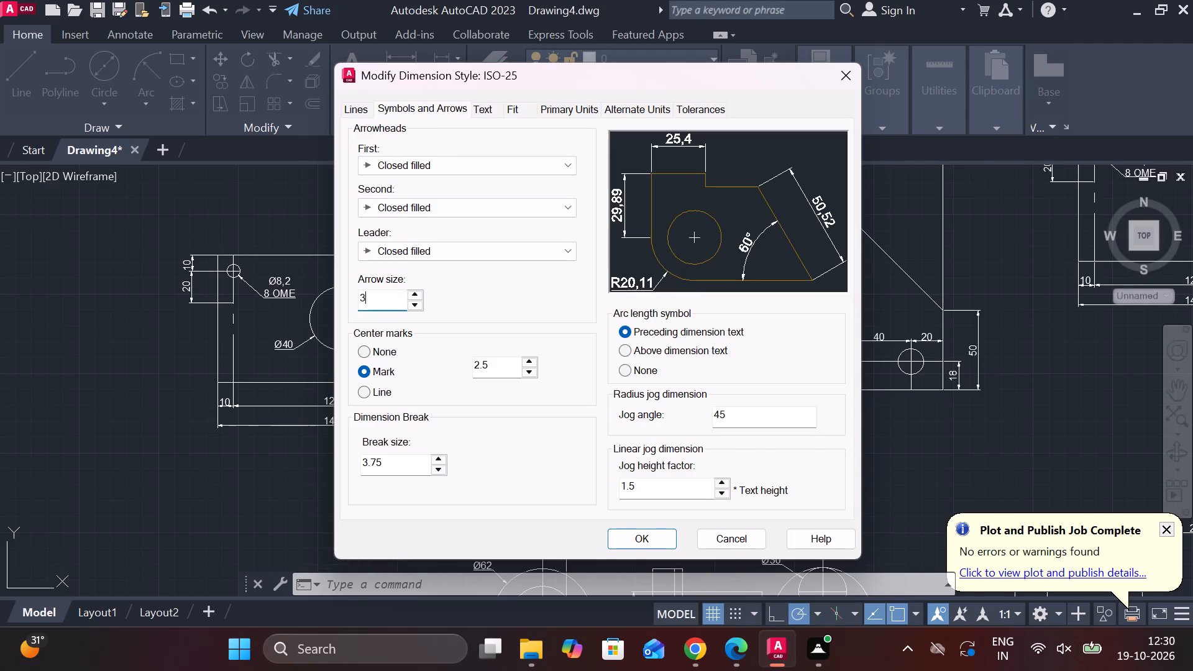
pyautogui.click(480, 105)
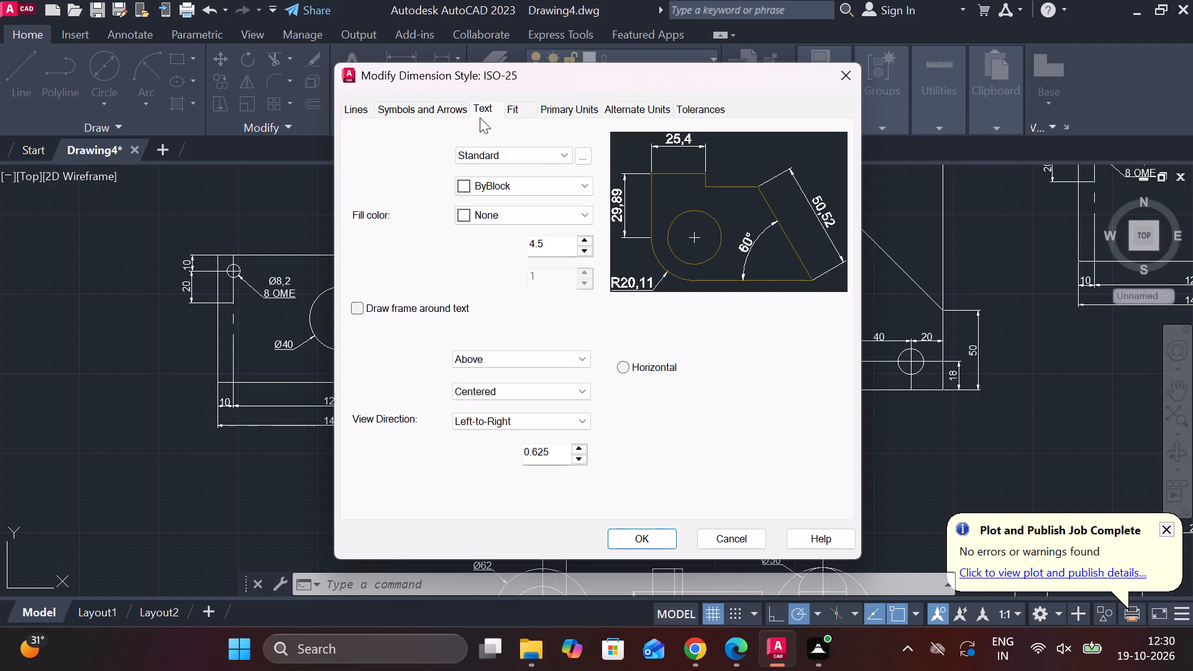
pyautogui.moveTo(549, 252); pyautogui.dragTo(500, 251)
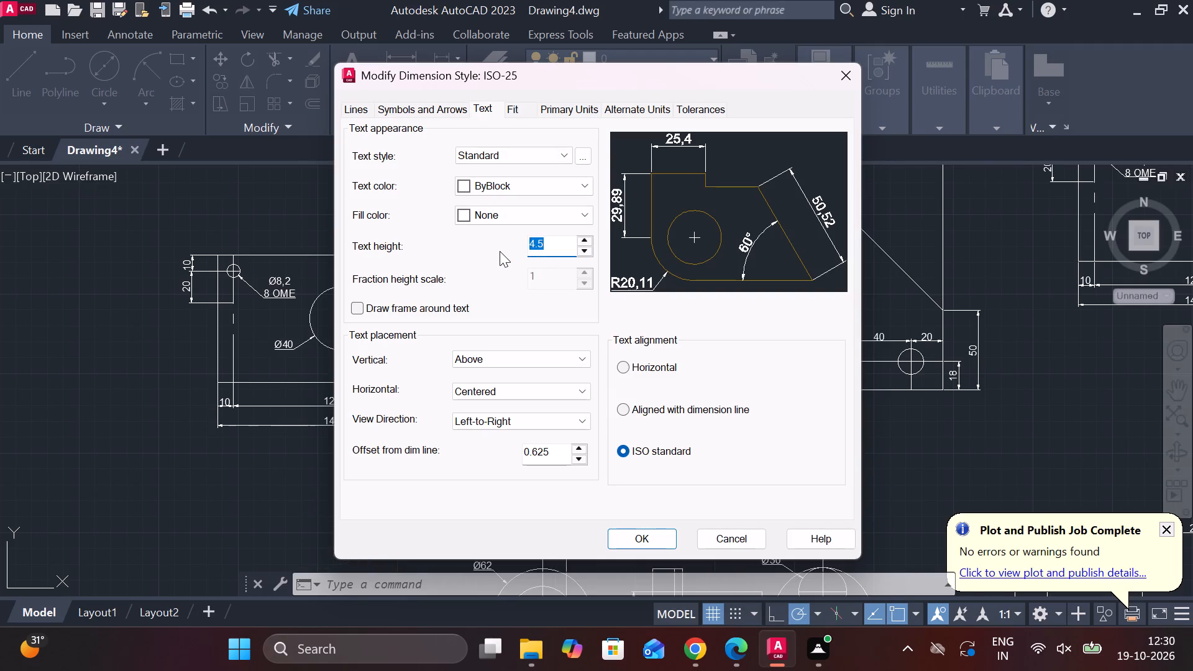
pyautogui.press('5')
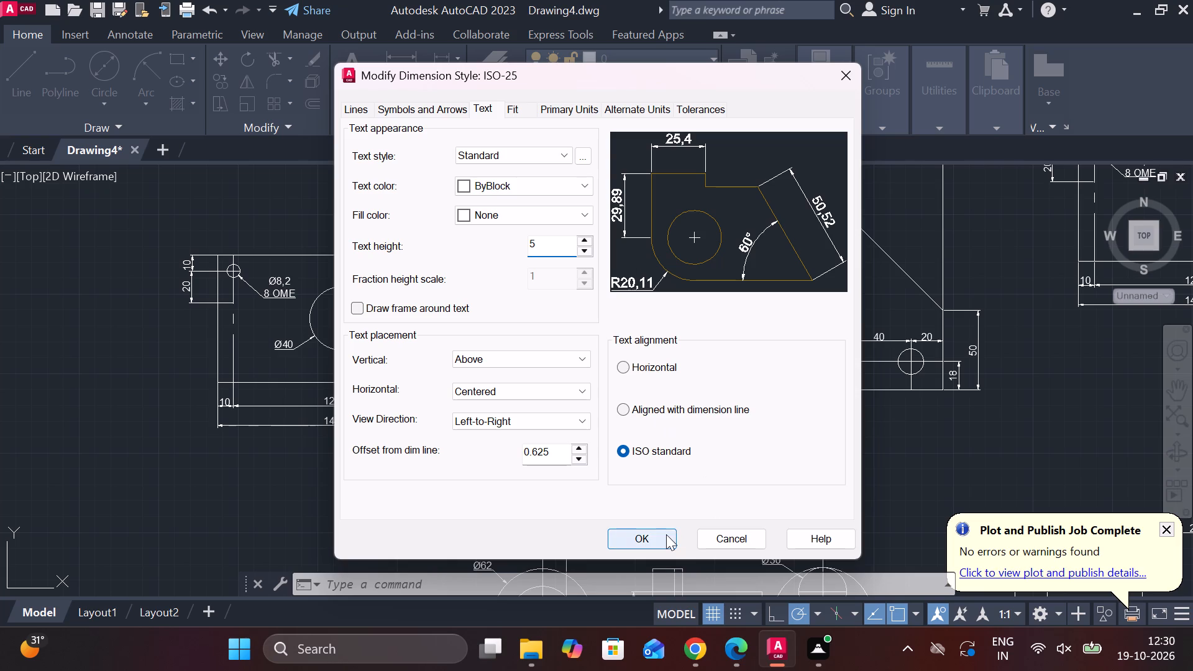
pyautogui.click(666, 534)
pyautogui.click(823, 219)
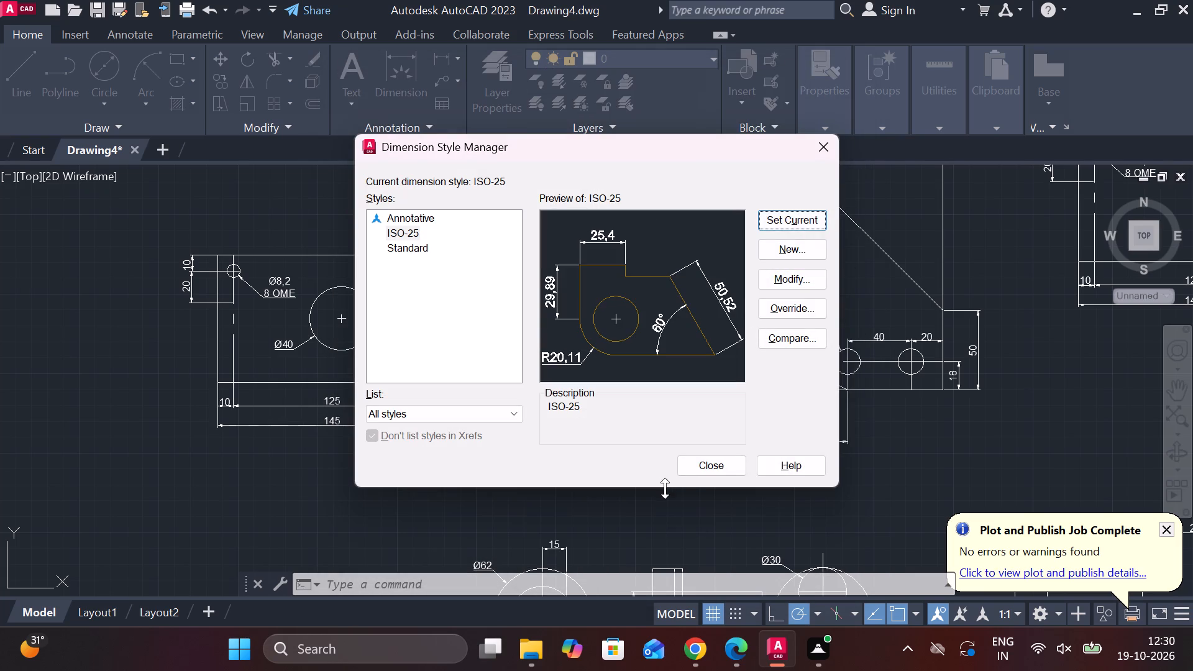
pyautogui.click(705, 471)
# Set the ISO-25 dimension style's arrow size to 5.
pyautogui.moveTo(617, 463); pyautogui.dragTo(567, 436, button='middle')
pyautogui.scroll(-1, 539, 412)
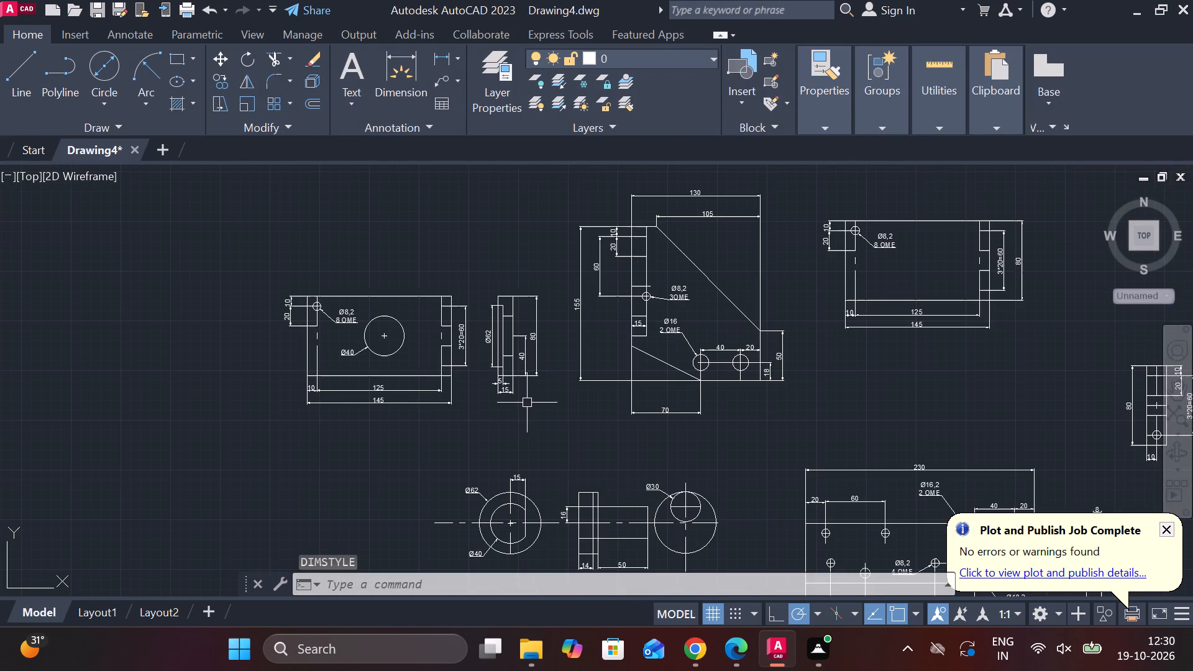
pyautogui.scroll(1, 531, 417)
pyautogui.scroll(-2, 503, 421)
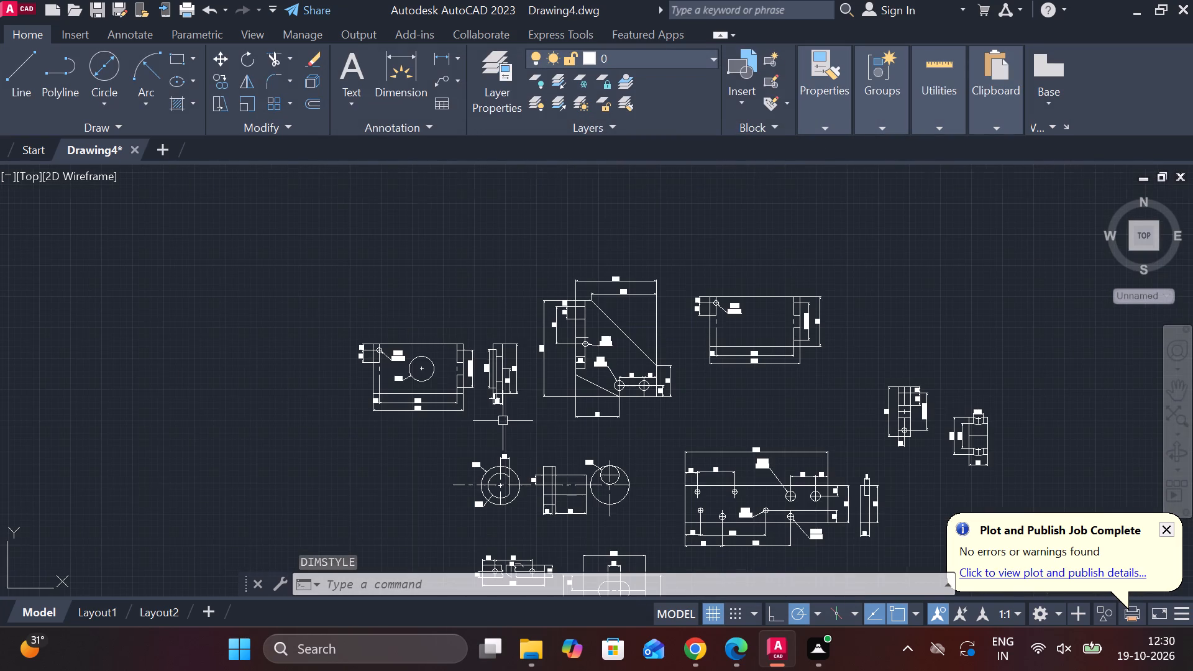
pyautogui.moveTo(534, 426); pyautogui.dragTo(444, 356, button='middle')
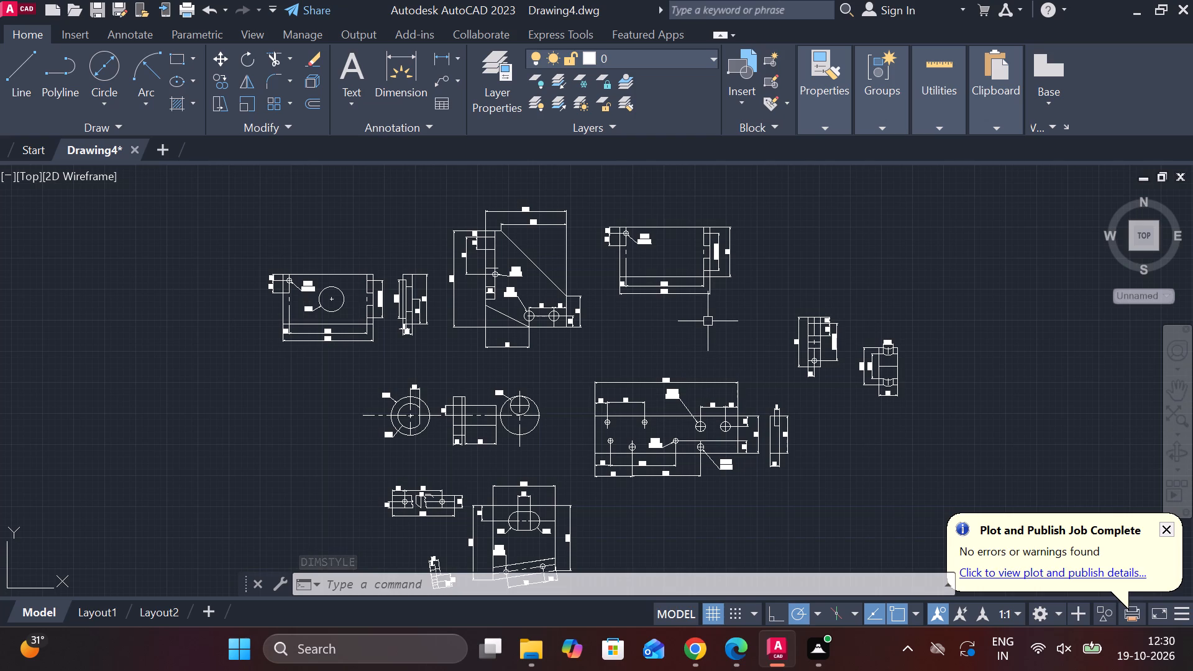
pyautogui.write('D')
pyautogui.press('space')
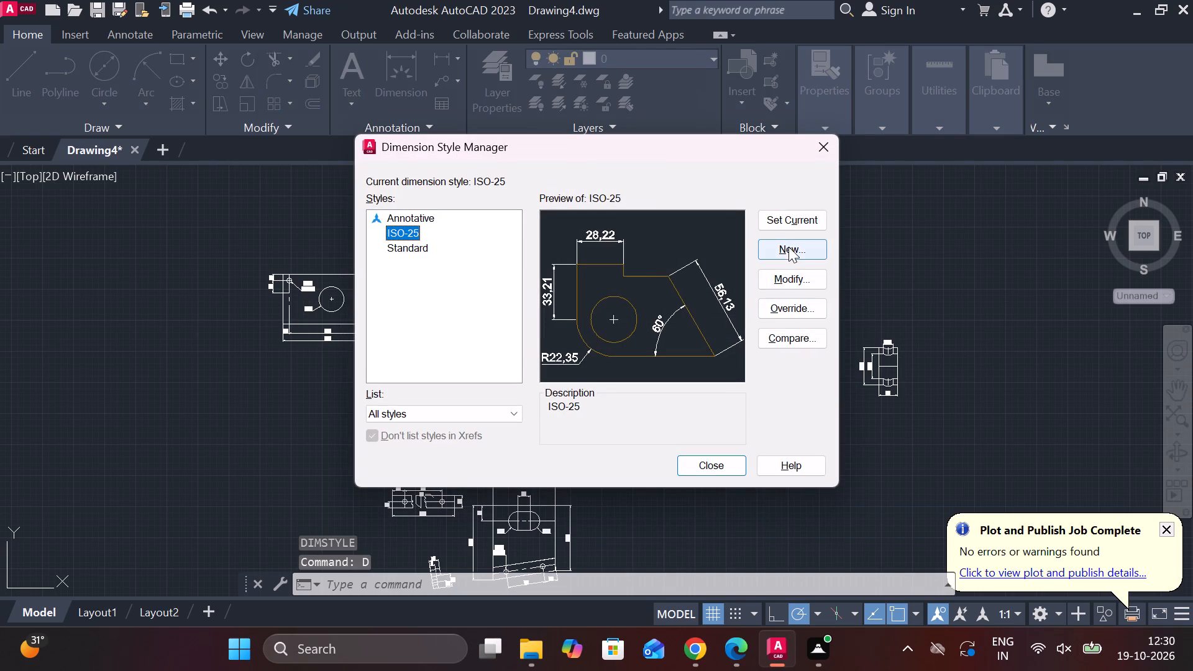
pyautogui.click(794, 273)
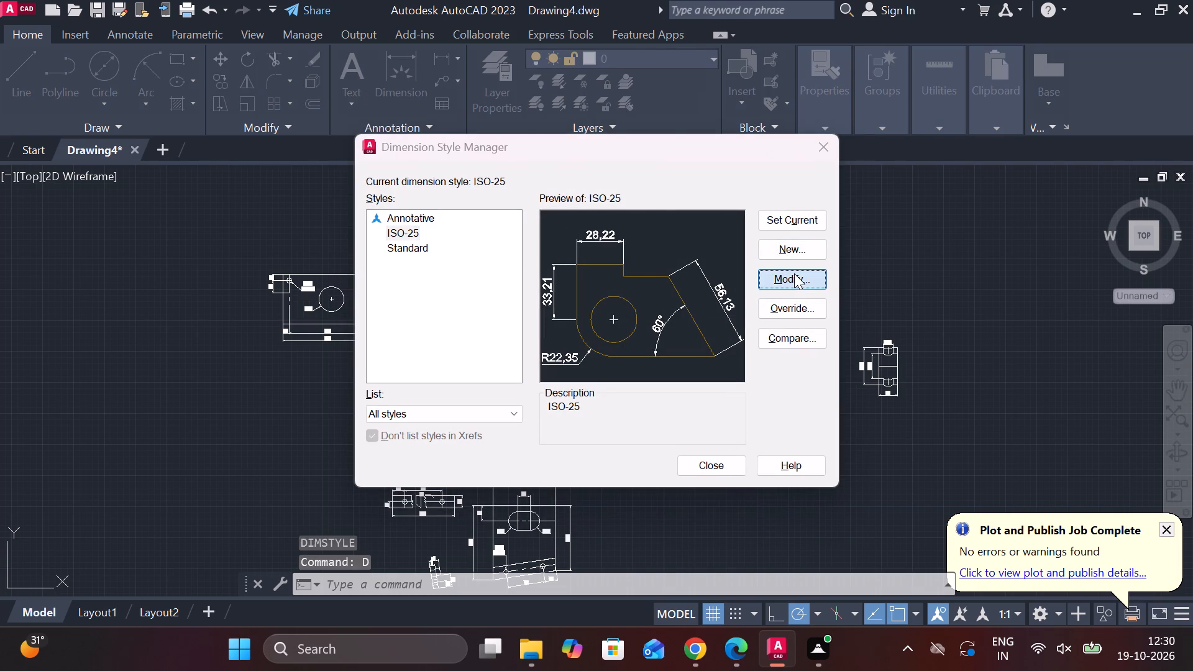
pyautogui.click(429, 106)
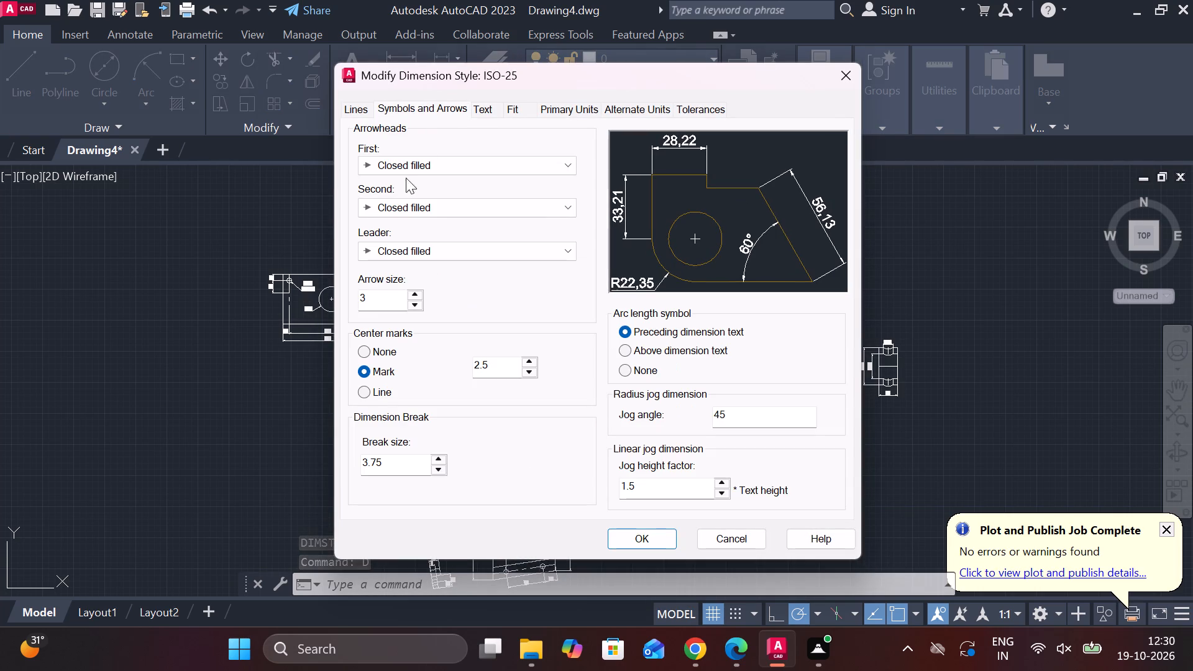
pyautogui.moveTo(375, 310); pyautogui.dragTo(341, 310)
pyautogui.moveTo(380, 305); pyautogui.dragTo(293, 288)
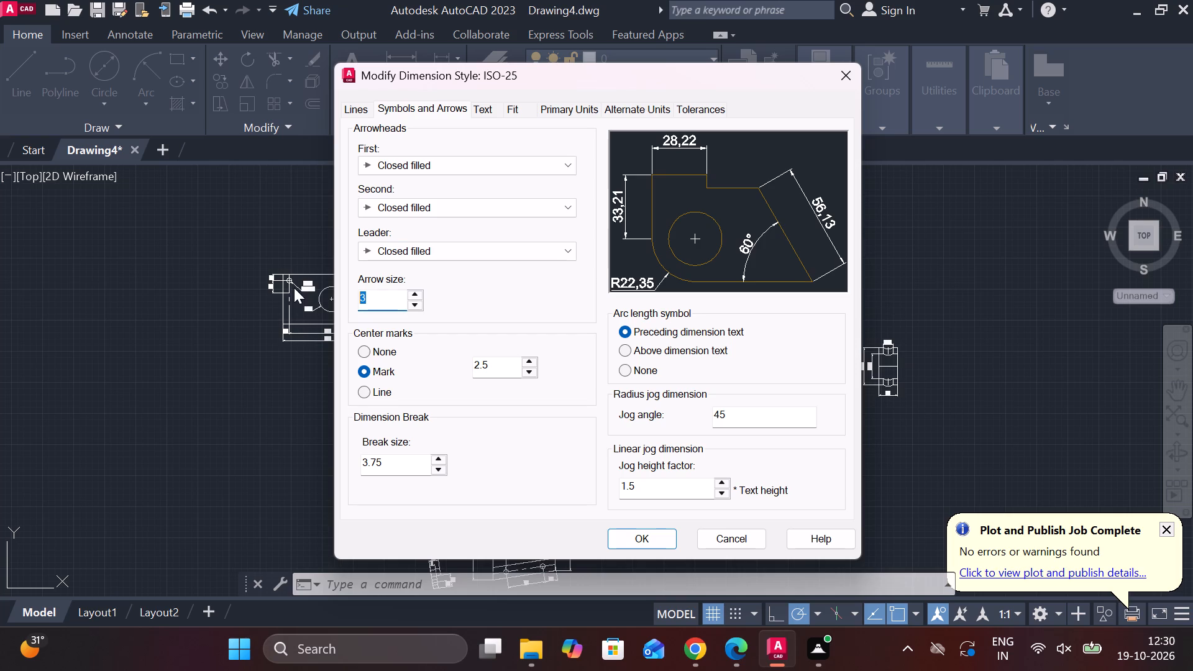
pyautogui.press('5')
# Set the ISO-25 dimension style's text height to 8 and make the style current.
pyautogui.click(489, 117)
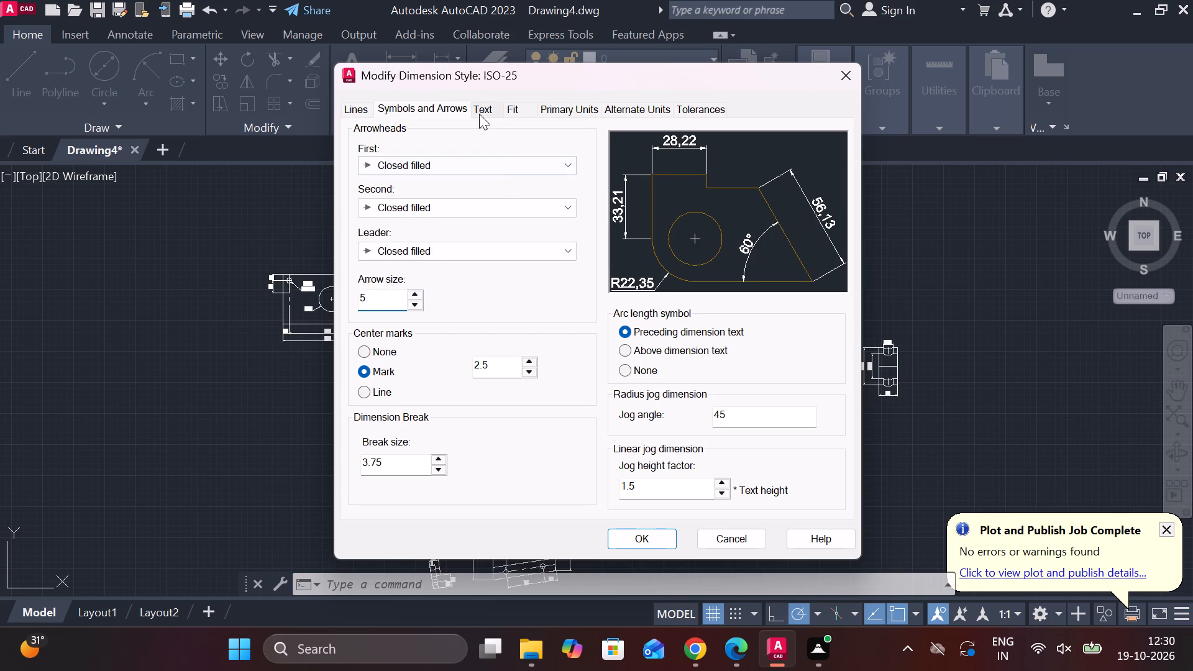
pyautogui.click(479, 114)
pyautogui.moveTo(546, 243); pyautogui.dragTo(462, 243)
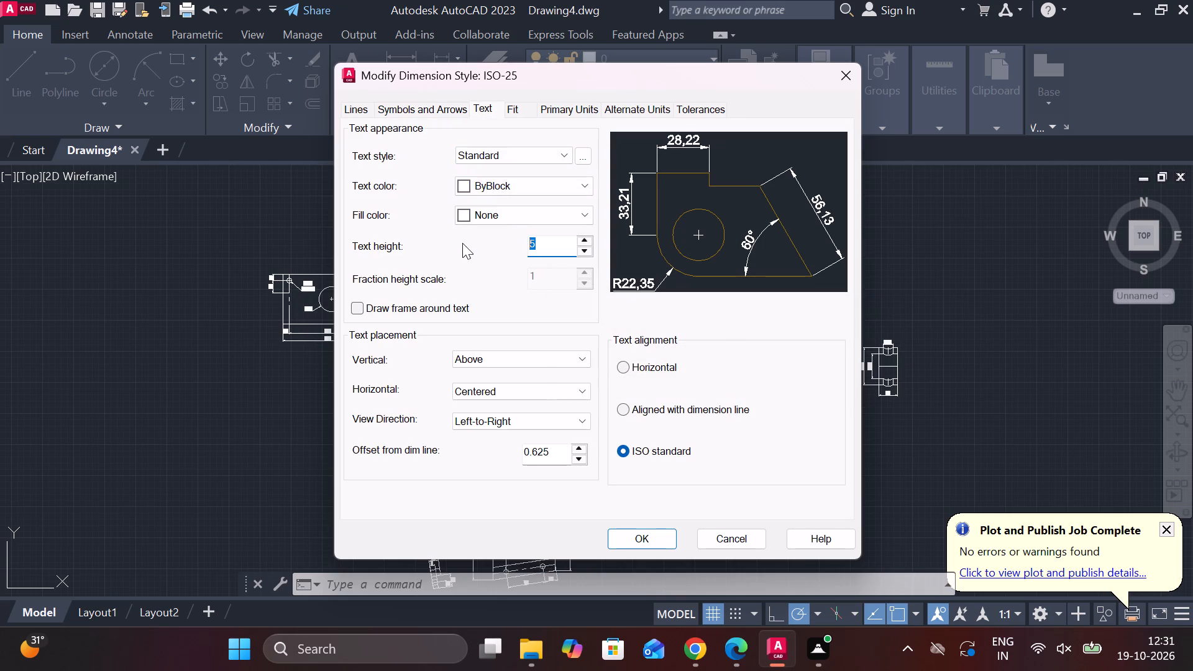
pyautogui.press('6')
pyautogui.press('BackSpace')
pyautogui.press('8')
pyautogui.click(653, 540)
pyautogui.click(787, 226)
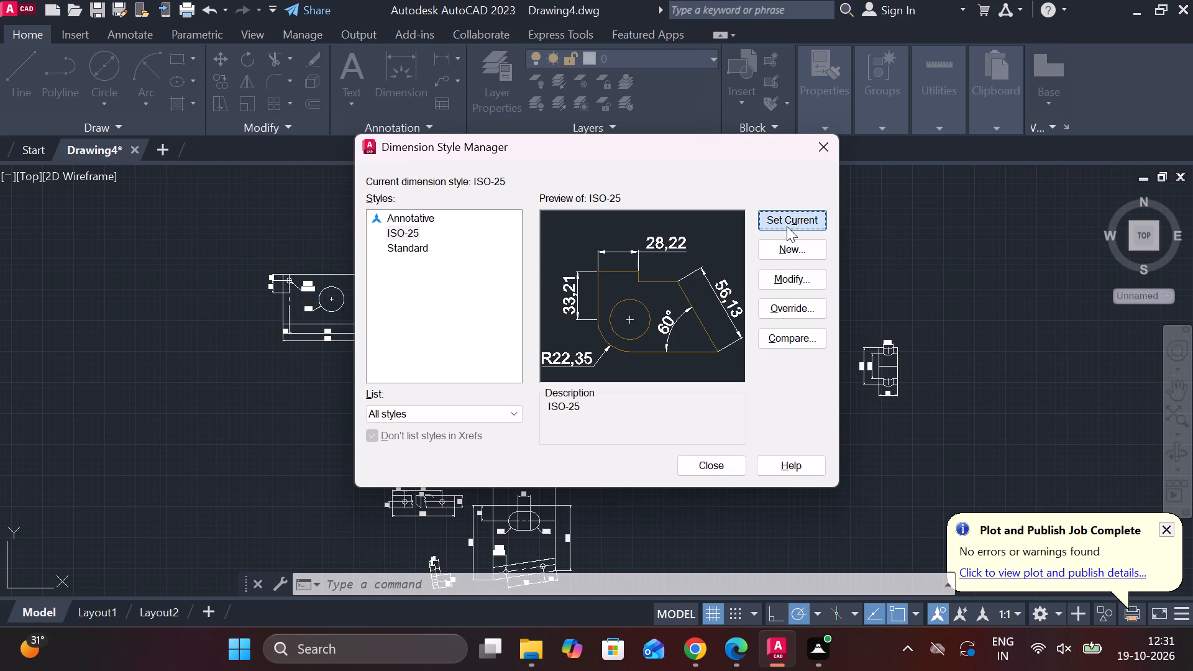
pyautogui.click(720, 470)
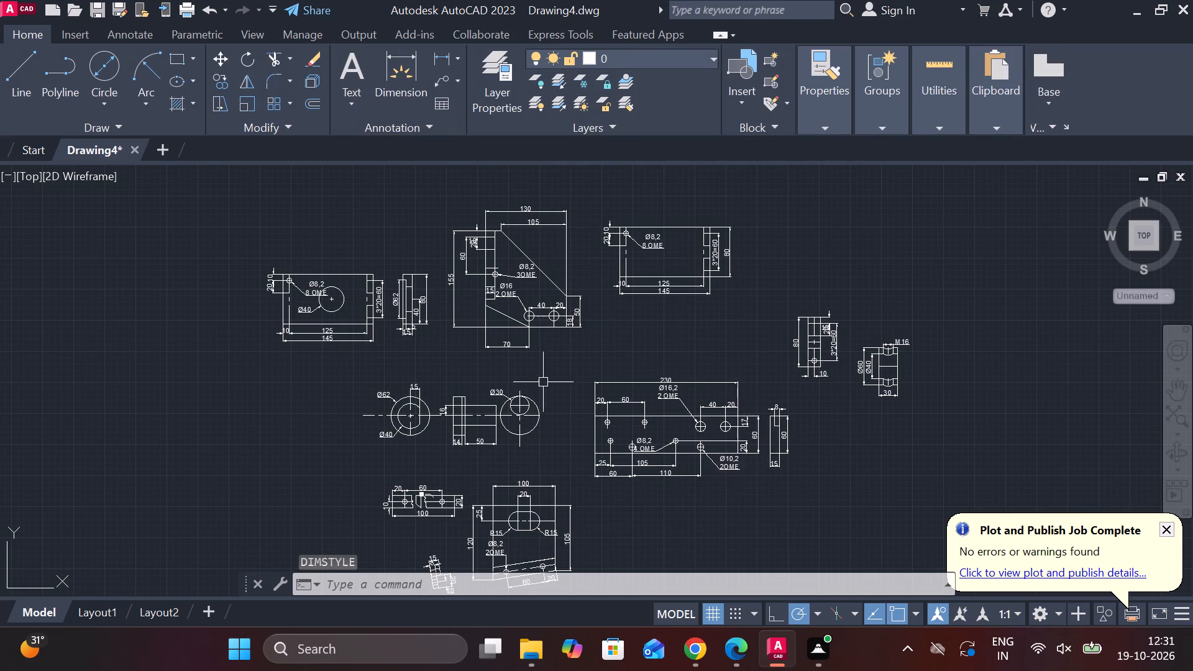
# Examine the dimensioned views across the drawing for the legibility of dimension text and arrows at the enlarged size.
pyautogui.scroll(2, 515, 366)
pyautogui.moveTo(515, 366); pyautogui.dragTo(555, 466, button='middle')
pyautogui.scroll(-1, 588, 449)
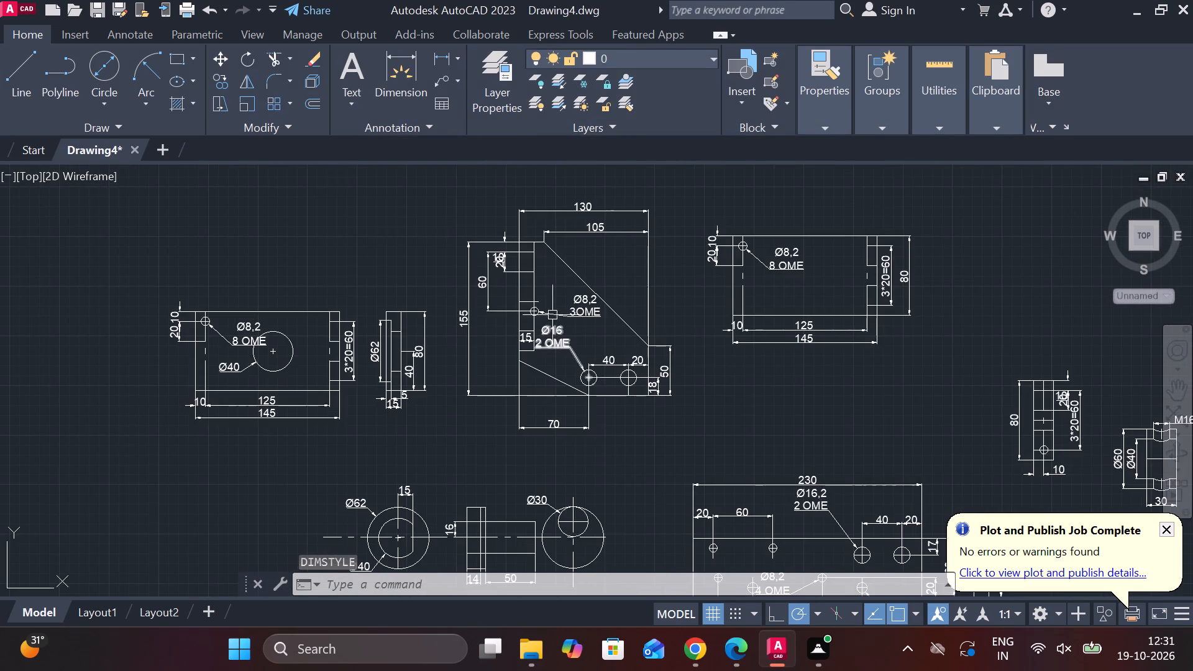
pyautogui.moveTo(534, 317); pyautogui.dragTo(655, 282, button='middle')
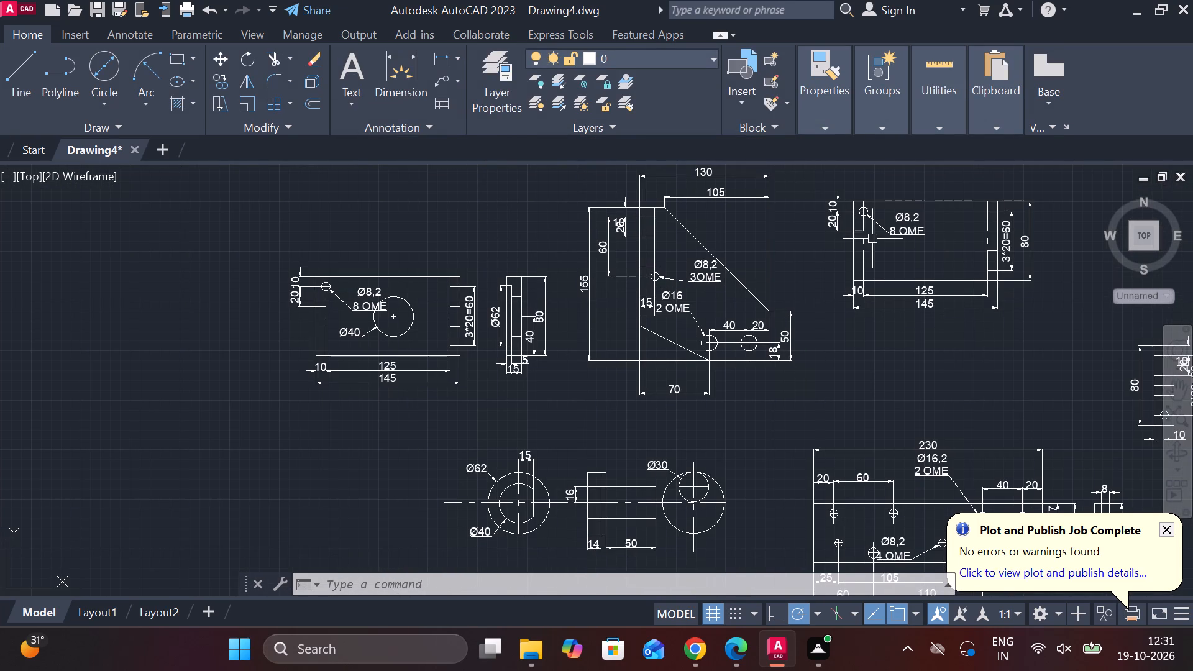
pyautogui.scroll(2, 828, 281)
pyautogui.scroll(2, 884, 288)
pyautogui.moveTo(884, 288); pyautogui.dragTo(722, 295, button='middle')
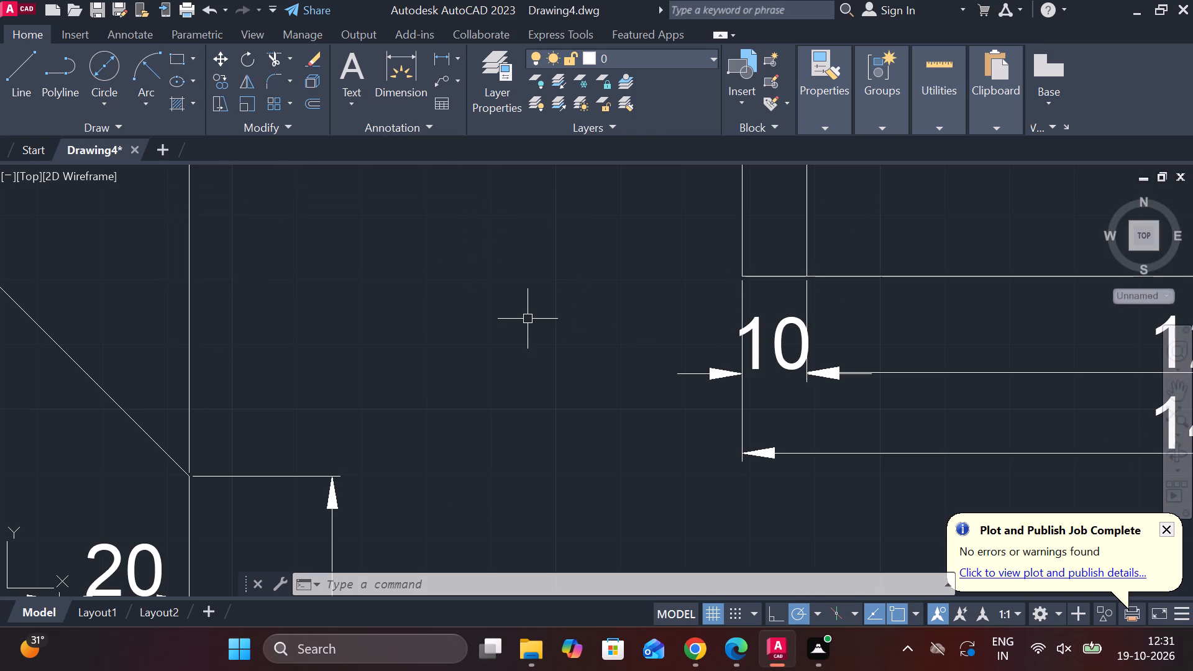
pyautogui.scroll(-1, 431, 319)
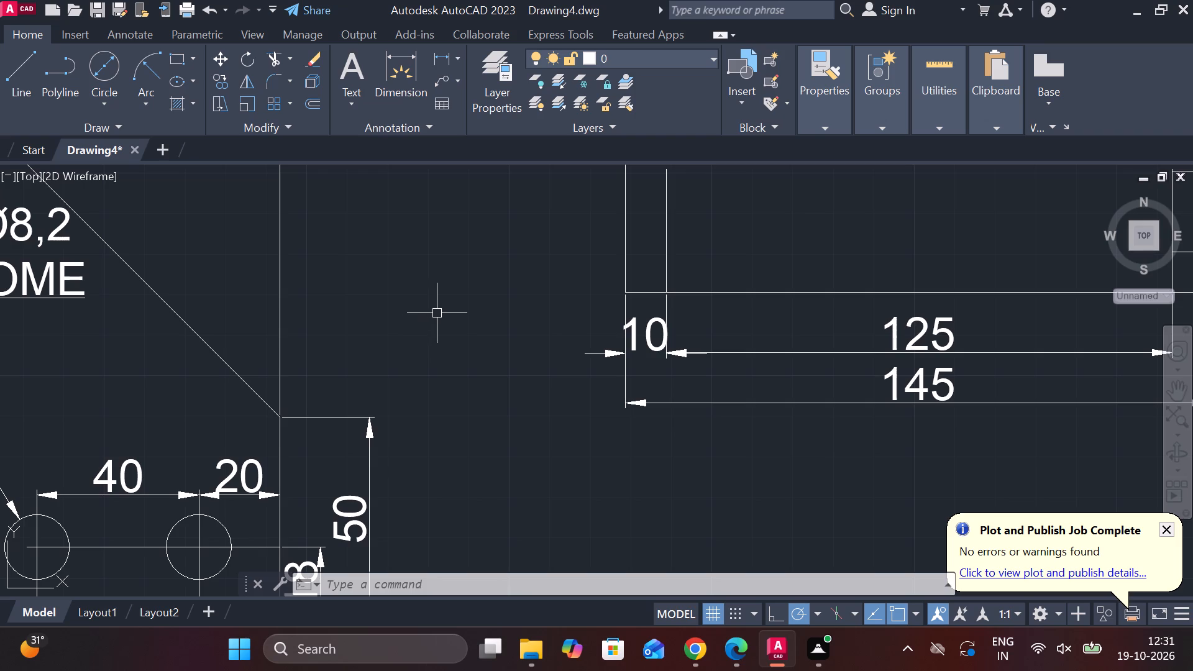
pyautogui.scroll(-3, 349, 291)
pyautogui.moveTo(391, 295); pyautogui.dragTo(852, 385, button='middle')
pyautogui.moveTo(452, 398); pyautogui.dragTo(475, 309, button='middle')
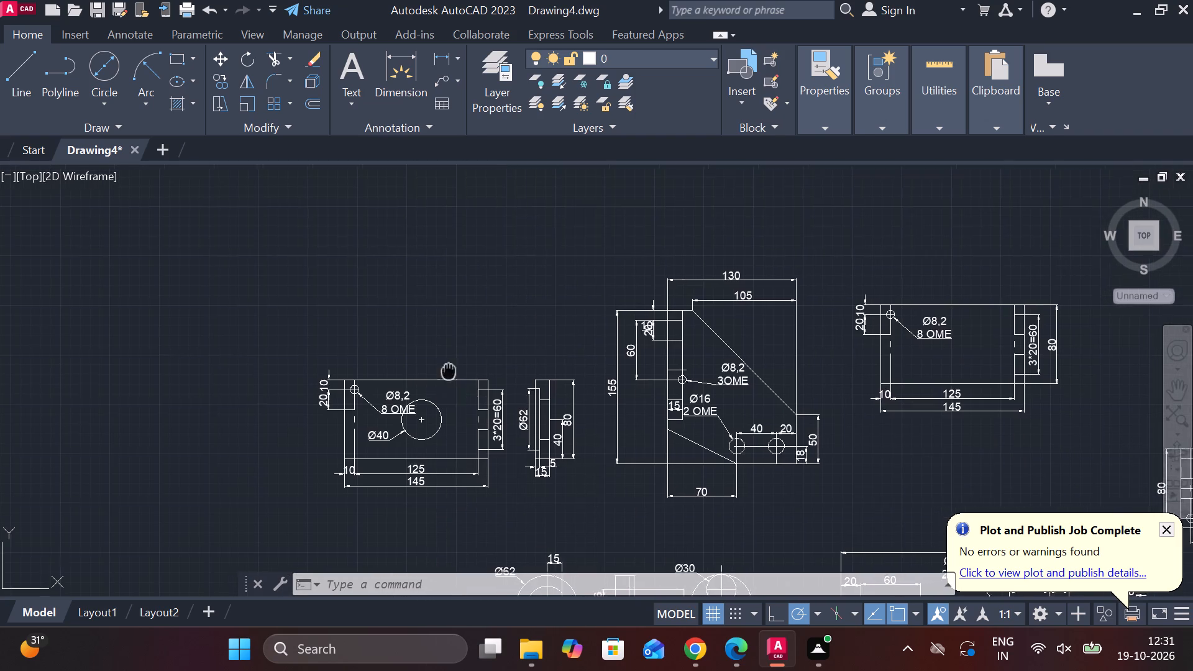
pyautogui.moveTo(475, 309); pyautogui.dragTo(485, 294, button='middle')
pyautogui.moveTo(363, 261); pyautogui.dragTo(375, 263, button='middle')
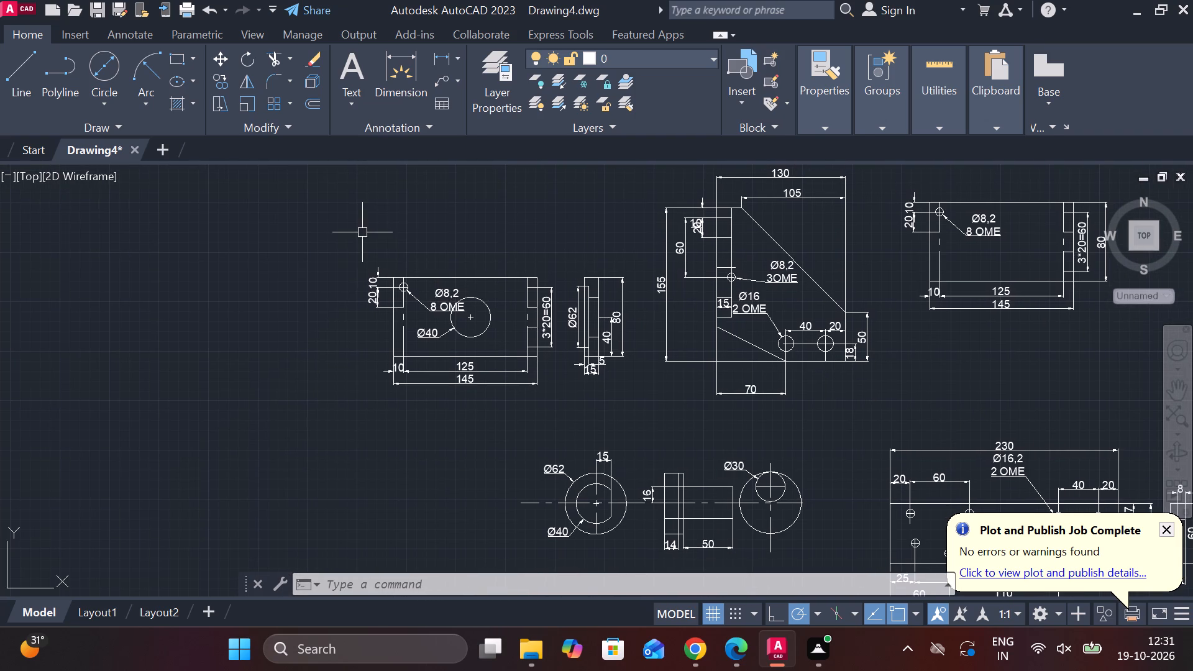
# Align the 10 dimension line with the 20 dimension line beside the upper corner hole of the plate with the Ø40 hole.
pyautogui.scroll(1, 386, 235)
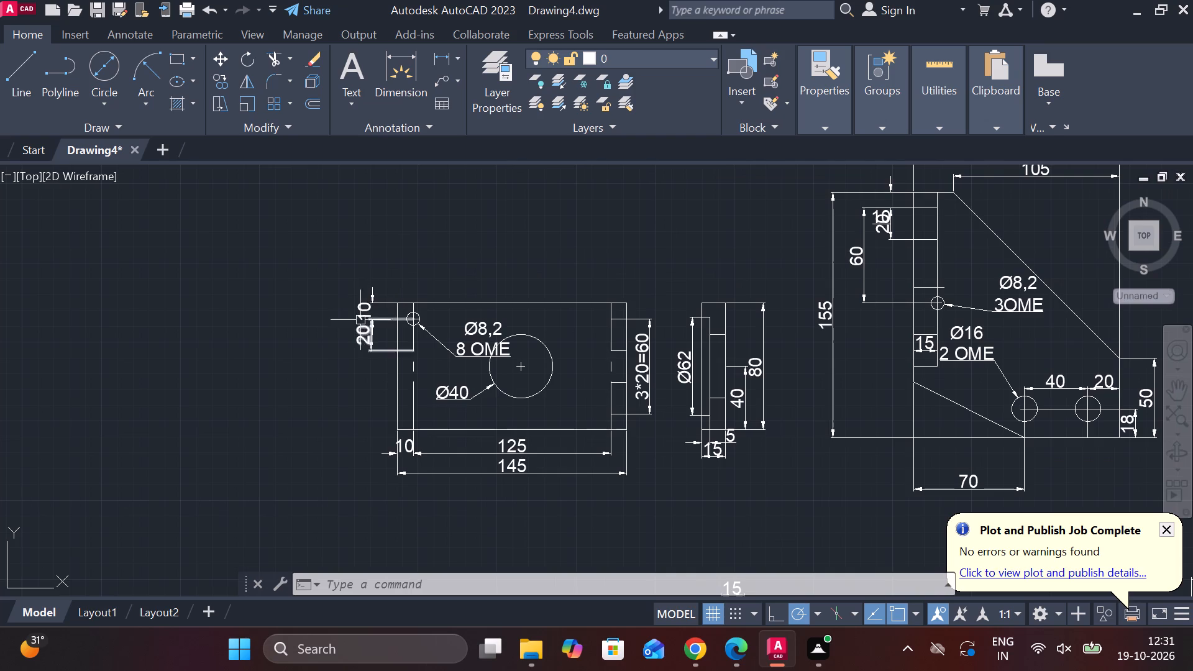
pyautogui.scroll(3, 345, 332)
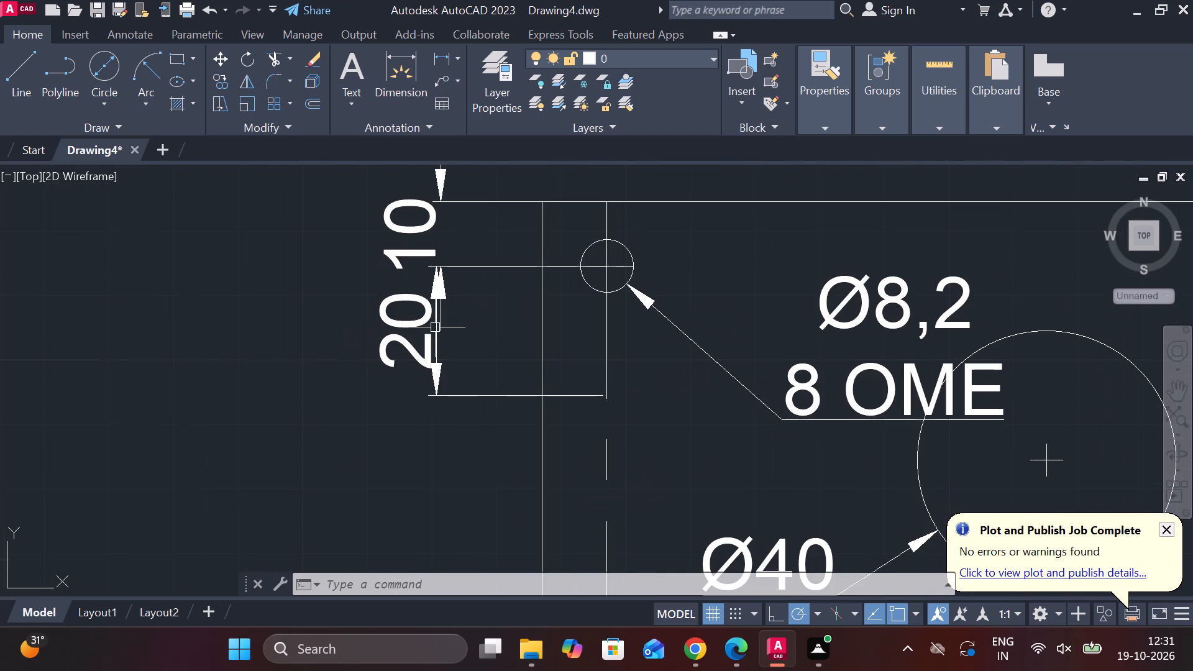
pyautogui.click(434, 294)
pyautogui.scroll(2, 437, 293)
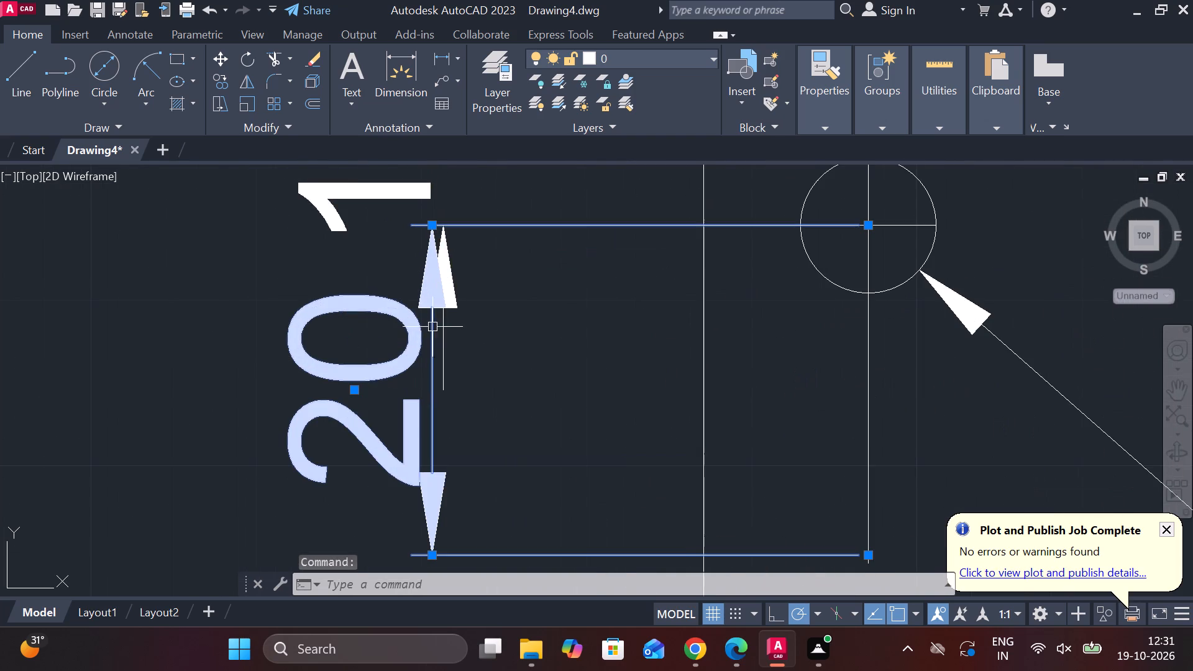
pyautogui.scroll(-3, 432, 330)
pyautogui.click(441, 250)
pyautogui.scroll(3, 432, 310)
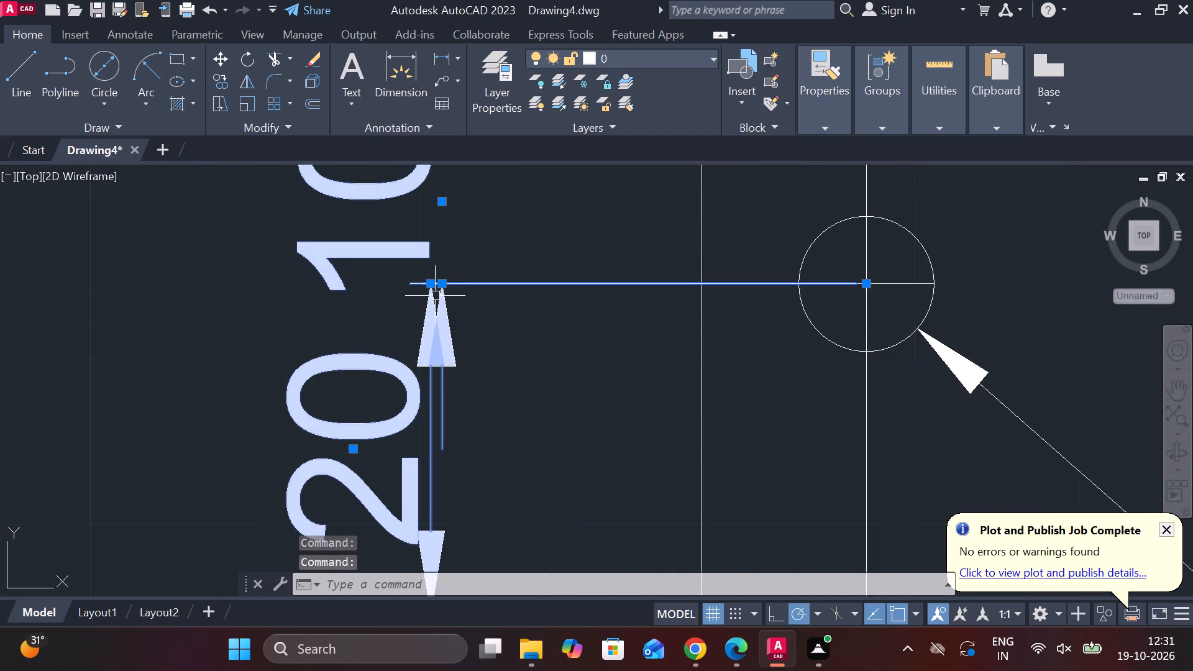
pyautogui.click(441, 281)
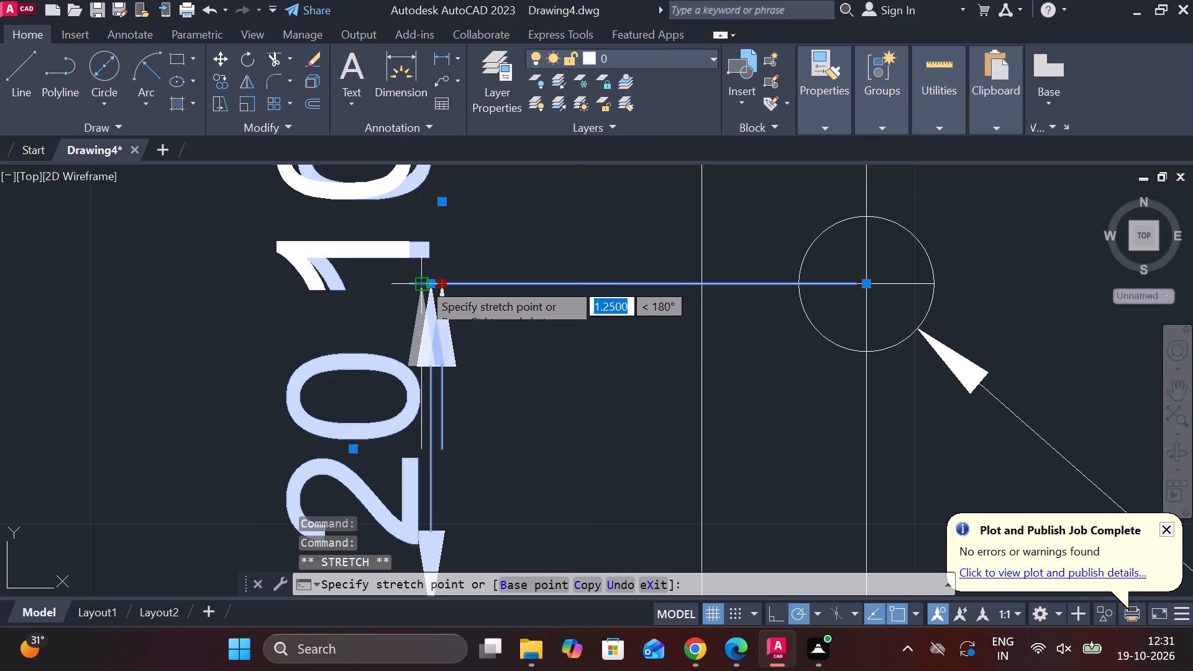
pyautogui.click(429, 281)
pyautogui.scroll(-2, 514, 327)
pyautogui.press('Escape')
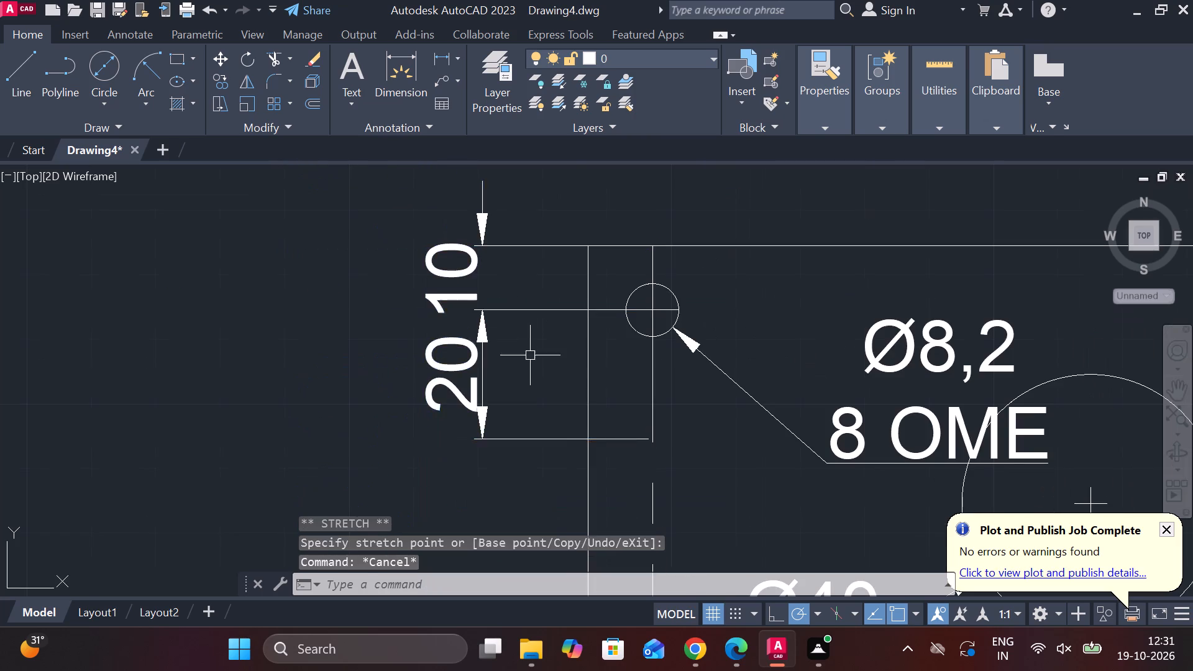
# Move the Ø8,2 8 OME hole callout out of the plate with the Ø40 hole, placing it above the plate's upper edge.
pyautogui.moveTo(530, 355); pyautogui.dragTo(413, 332, button='middle')
pyautogui.scroll(-1, 446, 337)
pyautogui.moveTo(533, 363); pyautogui.dragTo(420, 349, button='middle')
pyautogui.scroll(2, 557, 406)
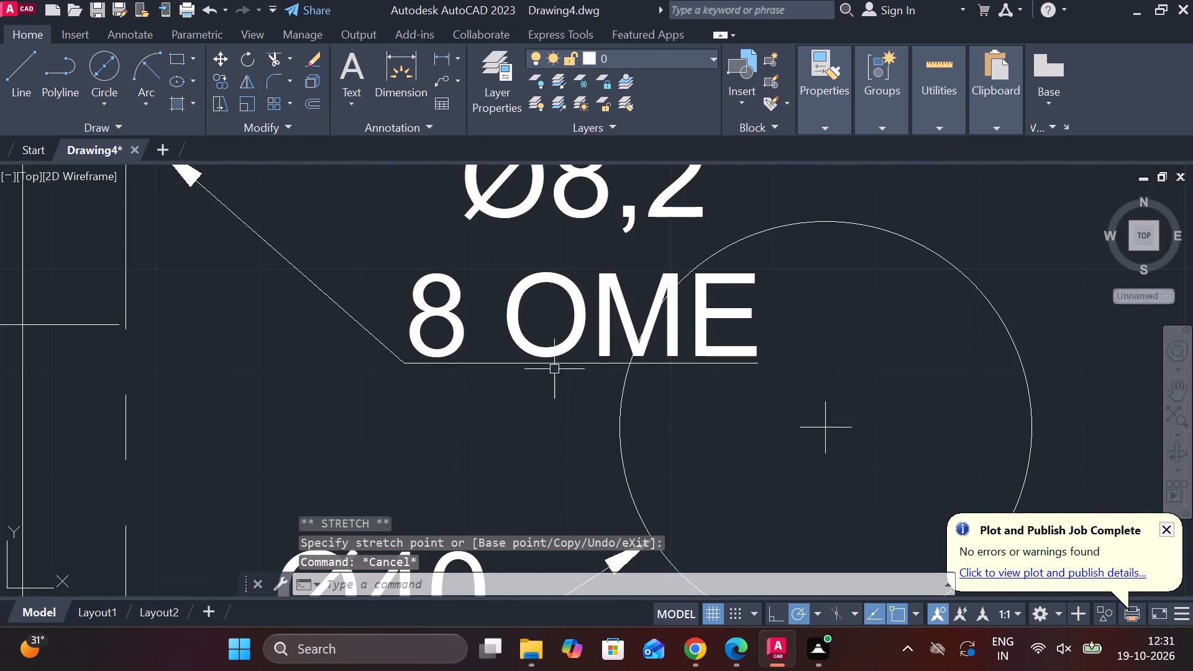
pyautogui.click(552, 328)
pyautogui.scroll(-2, 551, 323)
pyautogui.press('Escape')
pyautogui.click(572, 321)
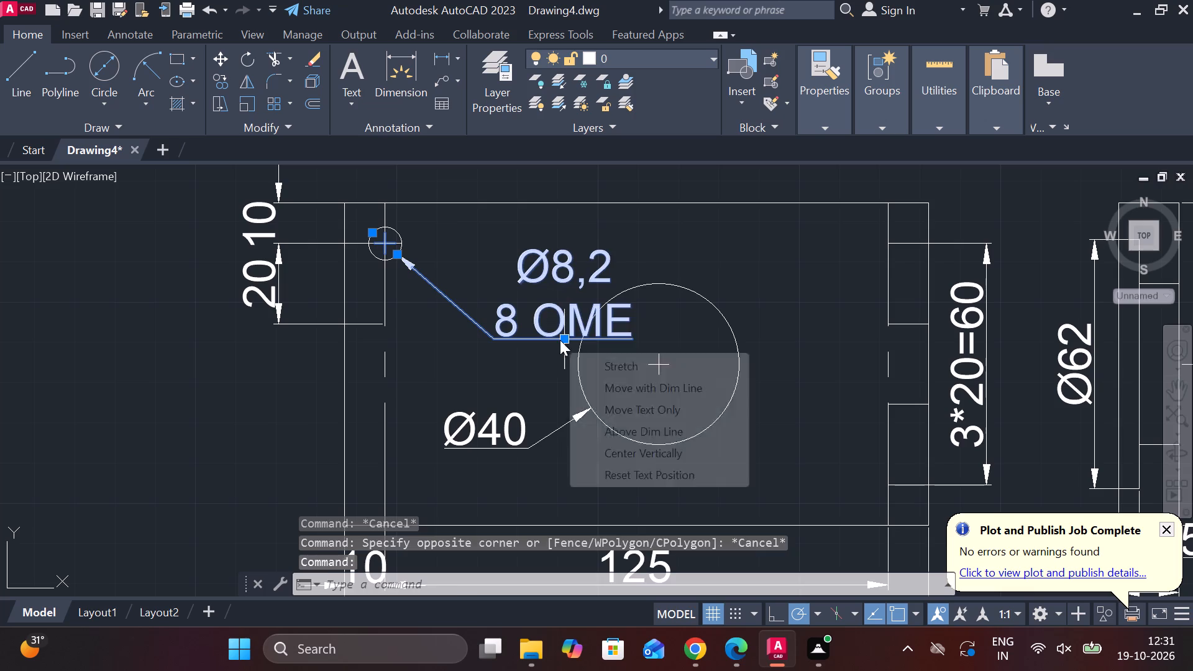
pyautogui.click(560, 340)
pyautogui.moveTo(463, 199); pyautogui.dragTo(393, 377, button='middle')
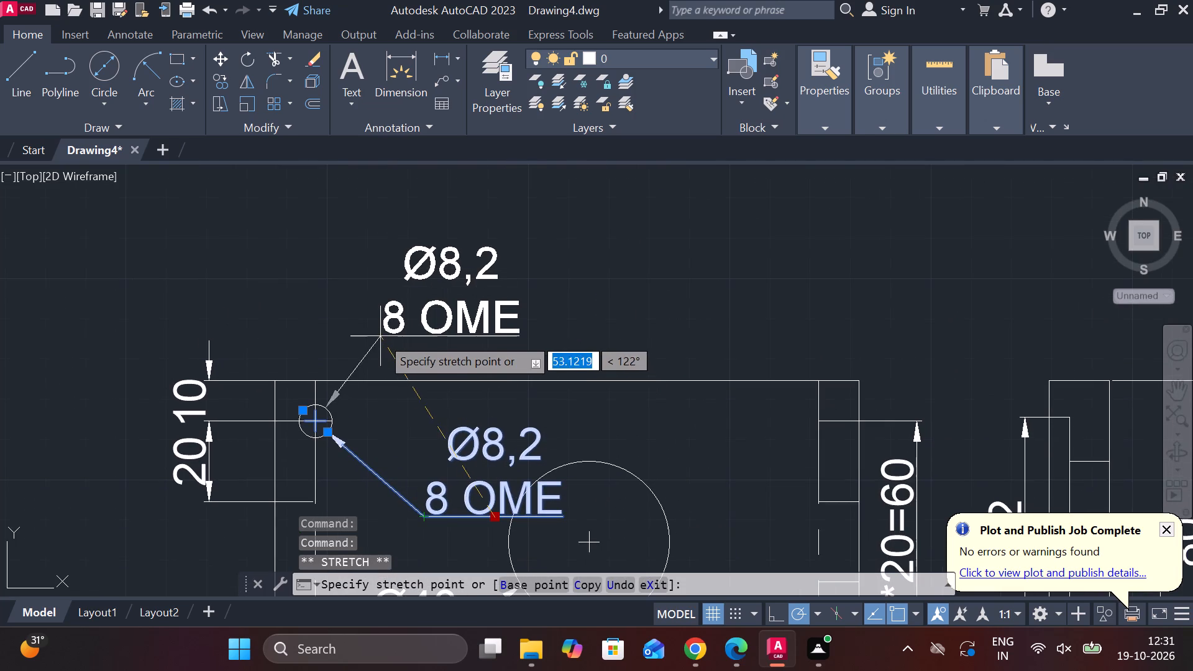
pyautogui.click(371, 348)
pyautogui.moveTo(462, 400); pyautogui.dragTo(419, 327, button='middle')
pyautogui.press('Escape')
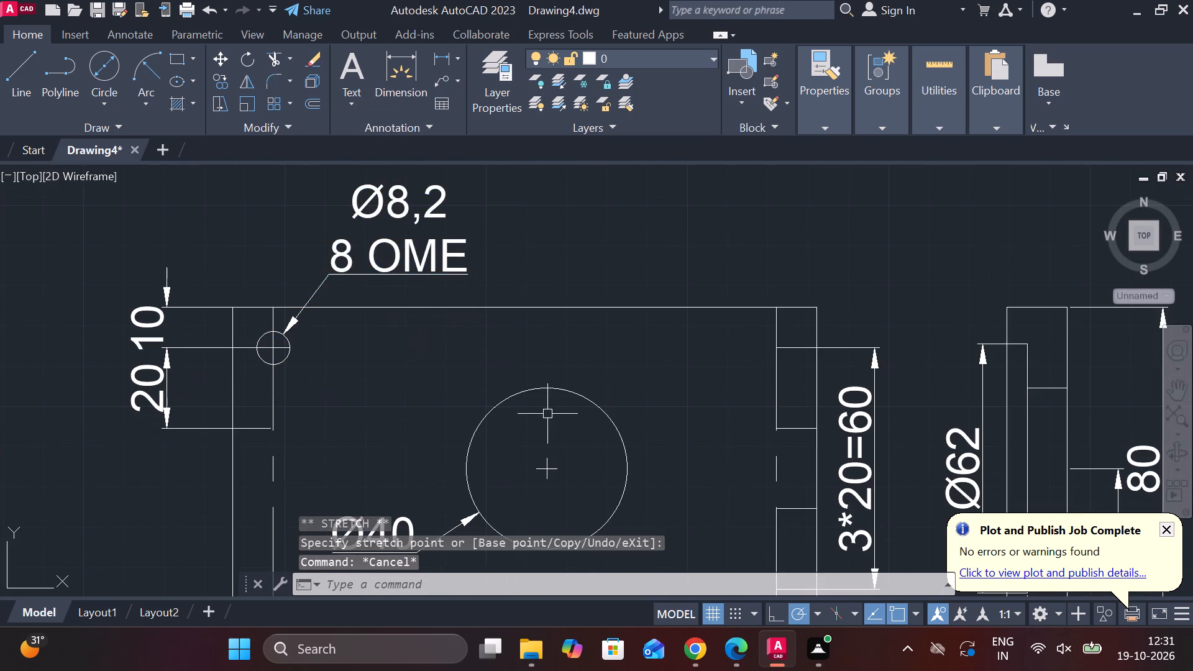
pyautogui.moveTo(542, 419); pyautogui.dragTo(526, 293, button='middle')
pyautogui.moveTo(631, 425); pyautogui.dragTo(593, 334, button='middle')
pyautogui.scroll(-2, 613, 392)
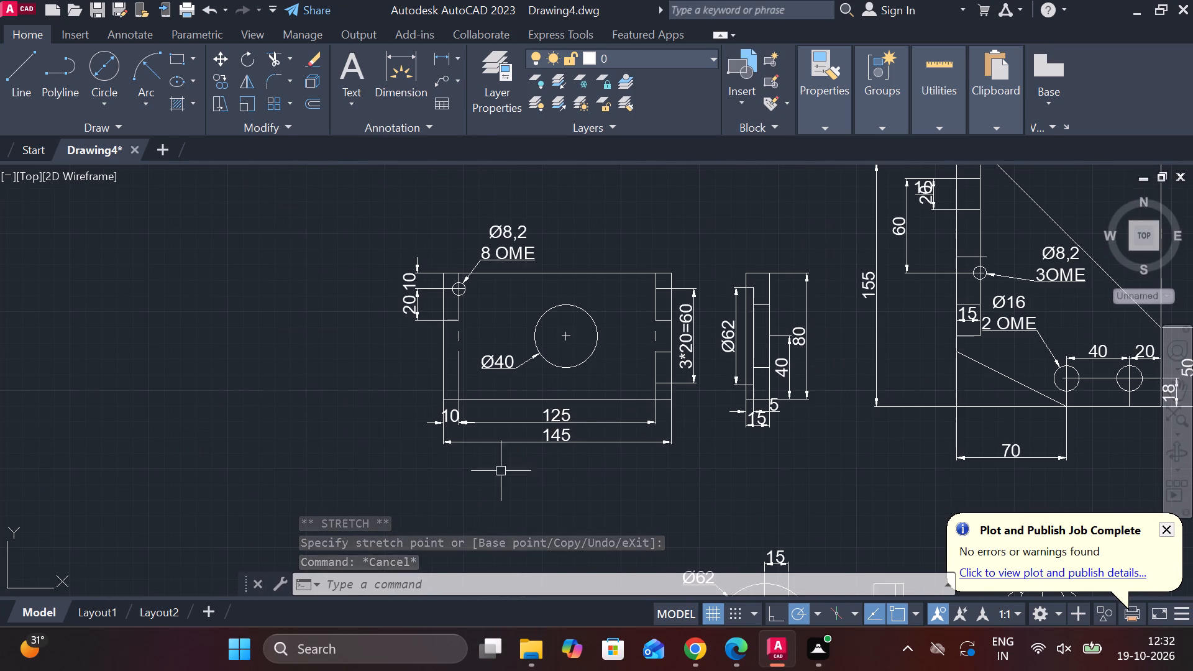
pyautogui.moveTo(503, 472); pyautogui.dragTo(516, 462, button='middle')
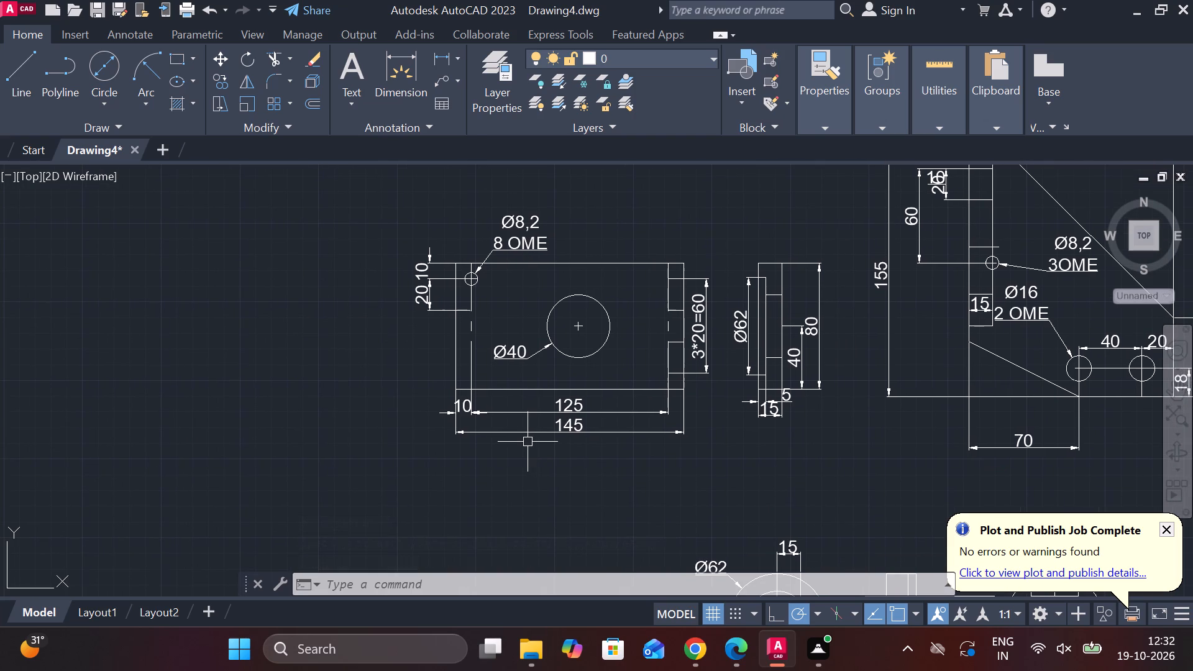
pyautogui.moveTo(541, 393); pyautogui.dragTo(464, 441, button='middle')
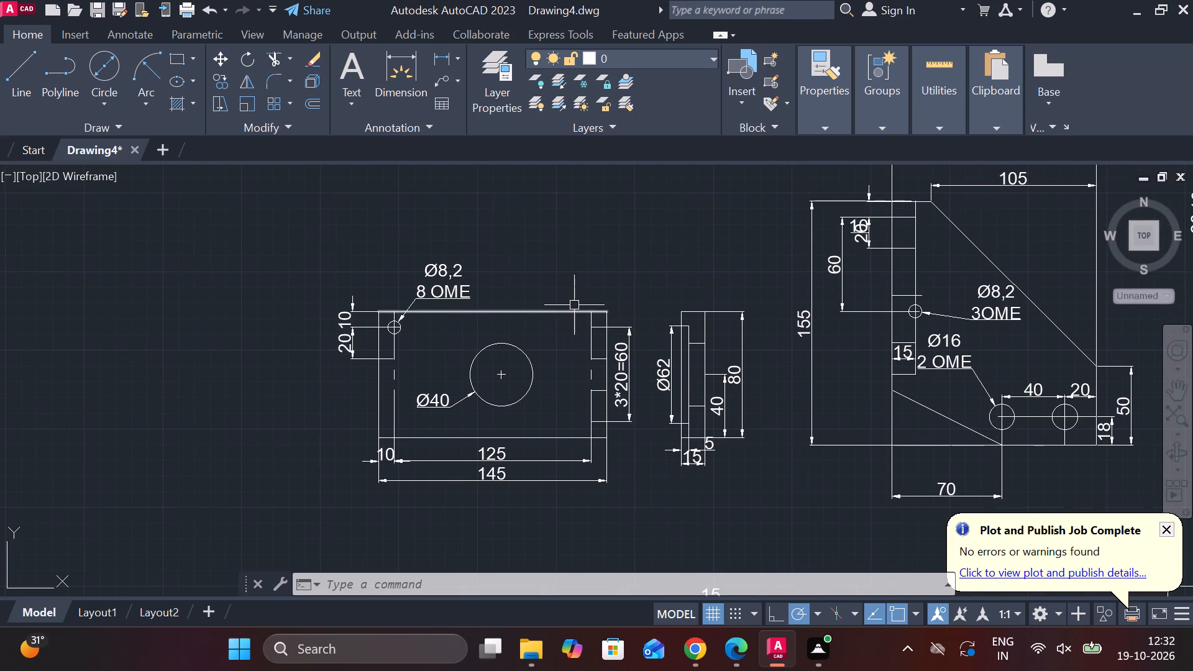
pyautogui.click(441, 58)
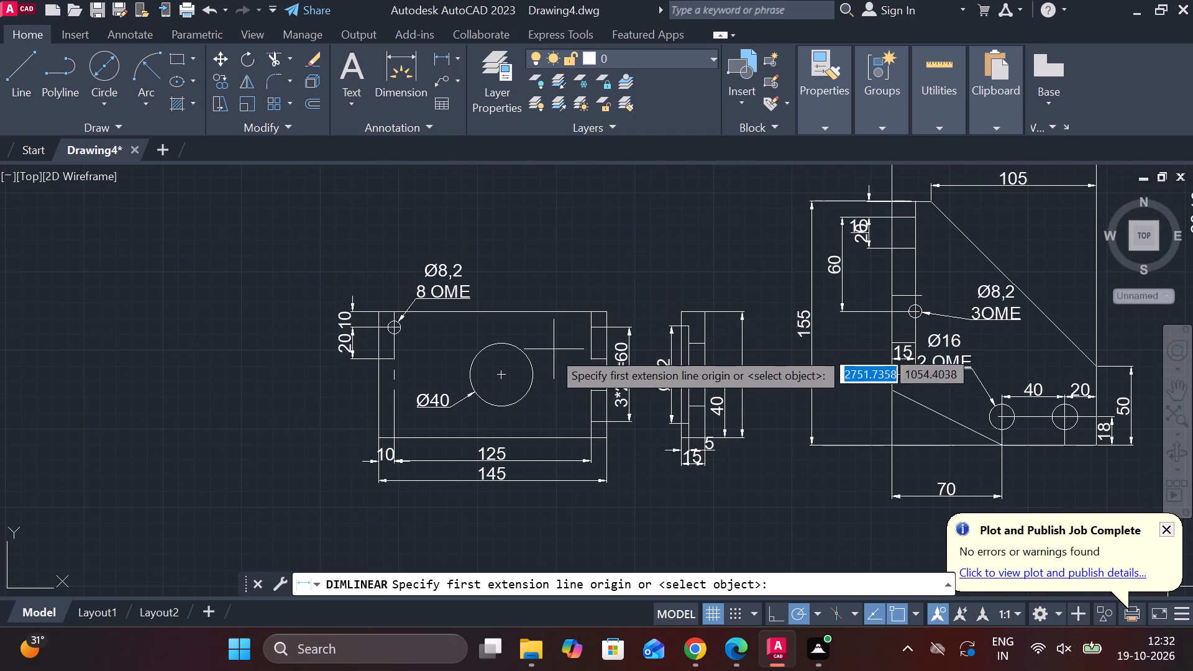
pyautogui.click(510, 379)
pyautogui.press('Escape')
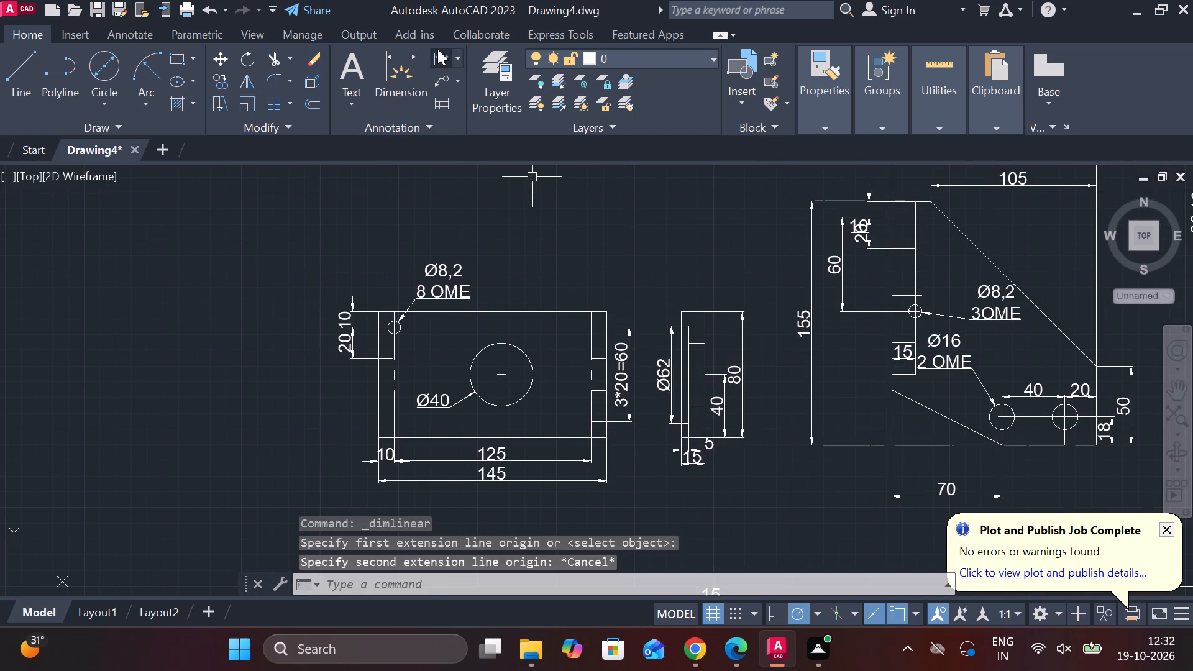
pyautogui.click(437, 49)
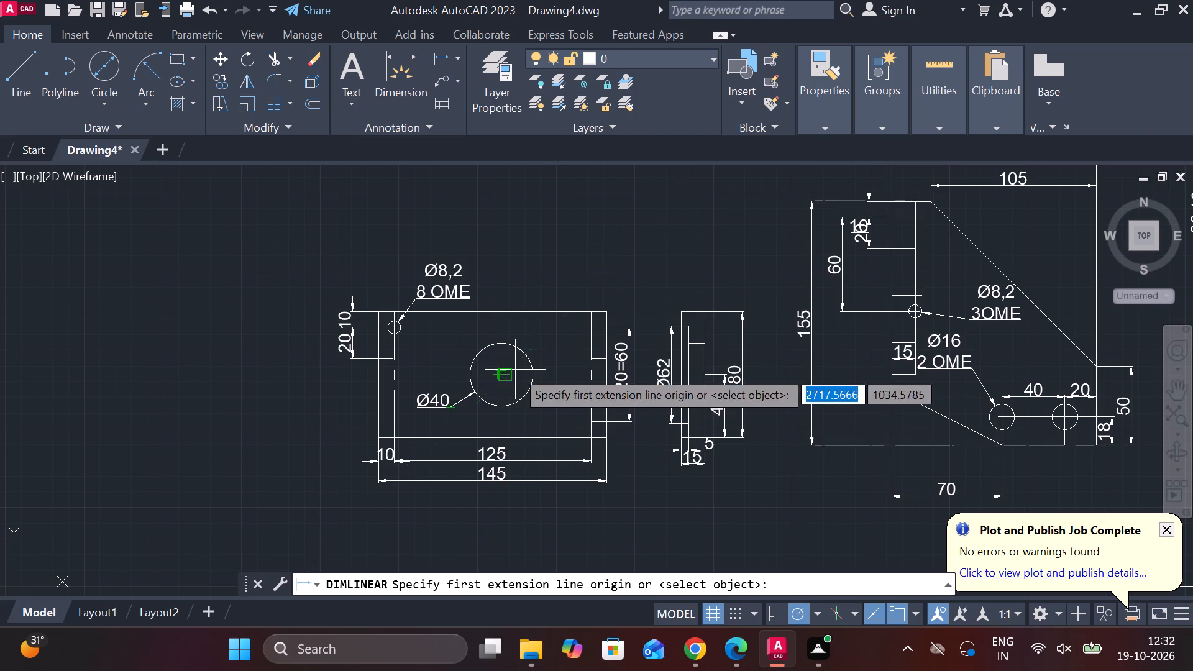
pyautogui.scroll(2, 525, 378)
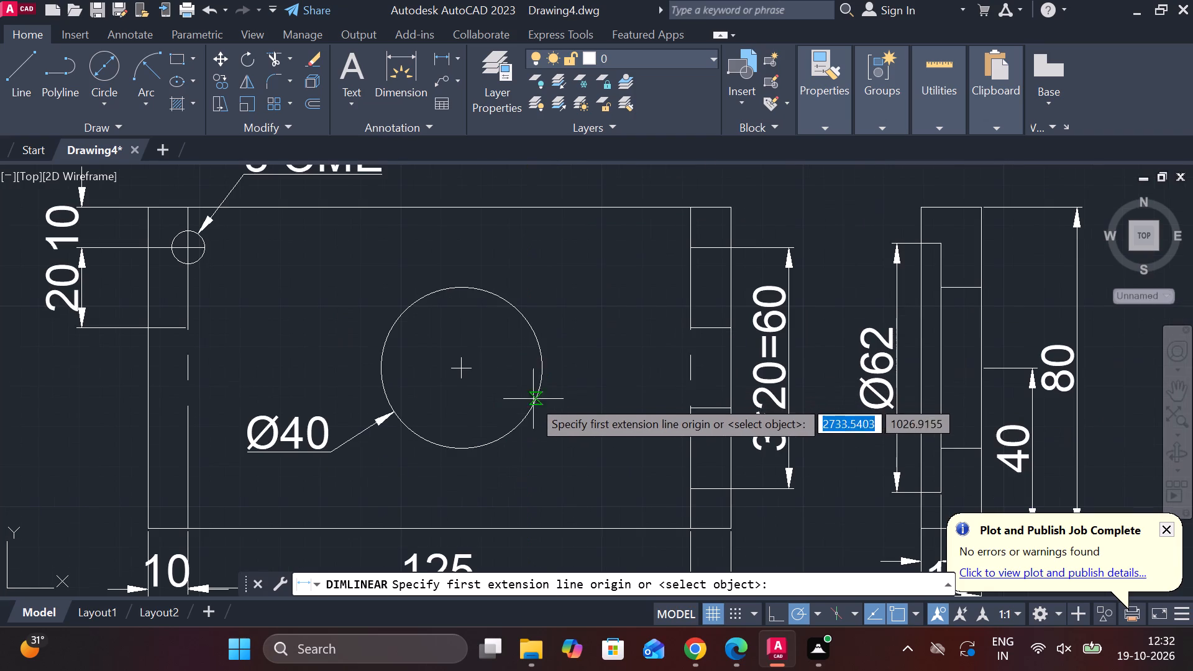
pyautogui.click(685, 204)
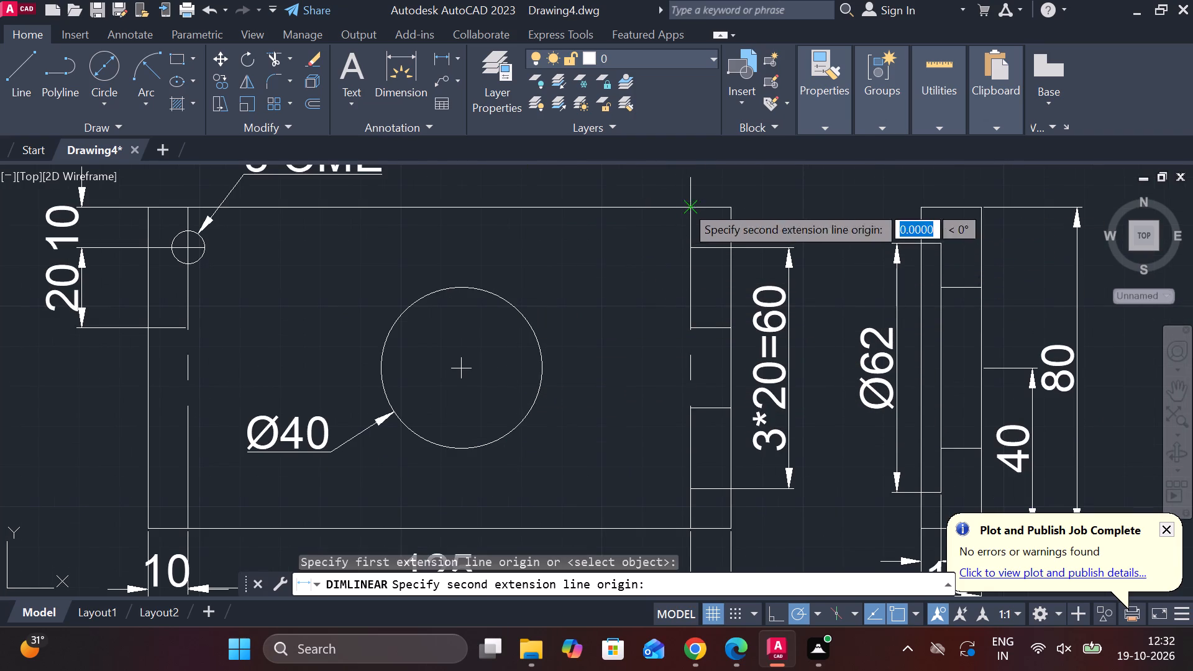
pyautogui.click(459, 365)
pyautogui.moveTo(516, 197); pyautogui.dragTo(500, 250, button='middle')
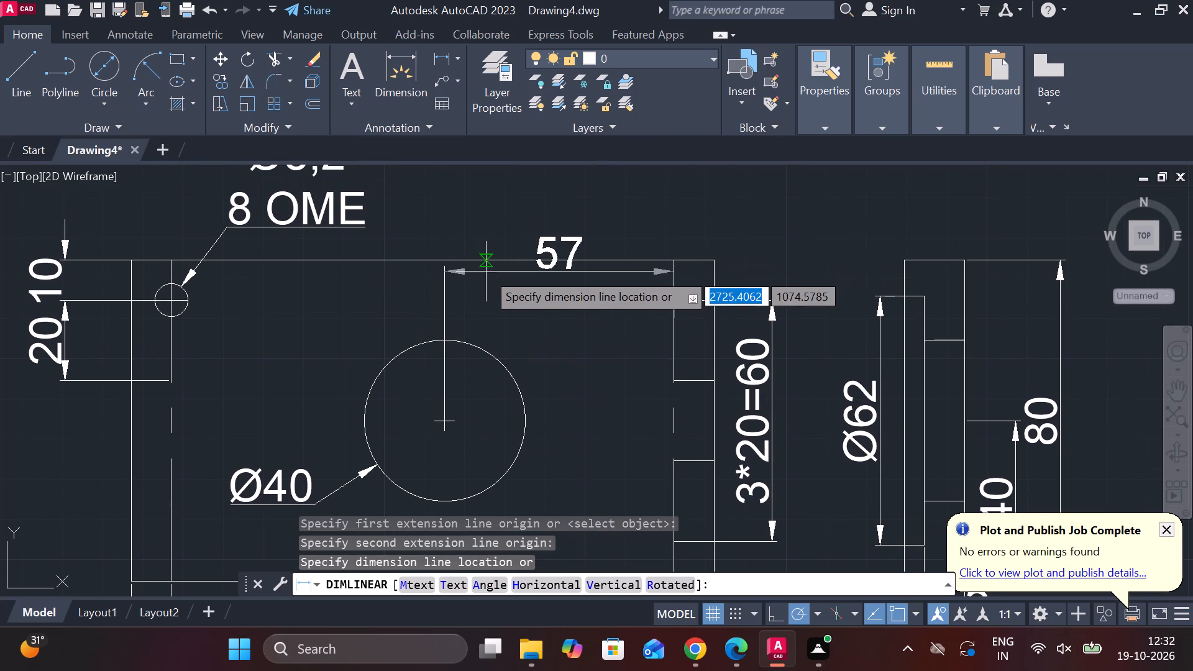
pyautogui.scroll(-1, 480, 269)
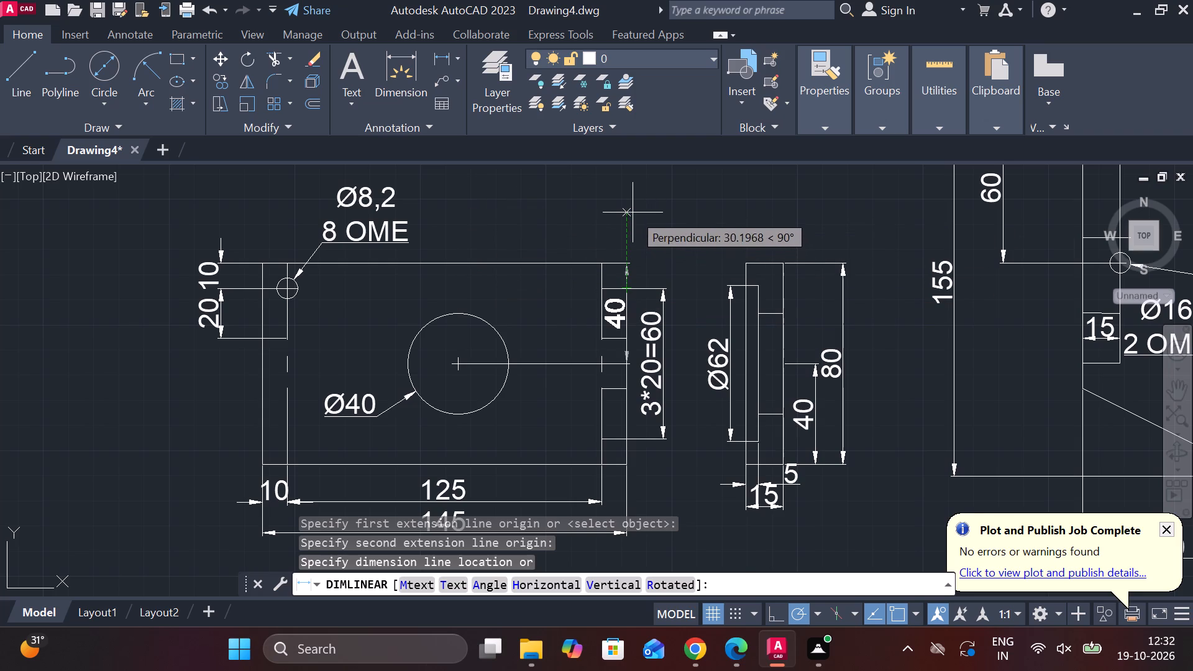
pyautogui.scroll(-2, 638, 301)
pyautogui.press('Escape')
# Hatch the two cut areas of the Ø40-hole plate's section view with the ANSI32 pattern at scale 0.3.
pyautogui.moveTo(503, 336); pyautogui.dragTo(431, 342, button='middle')
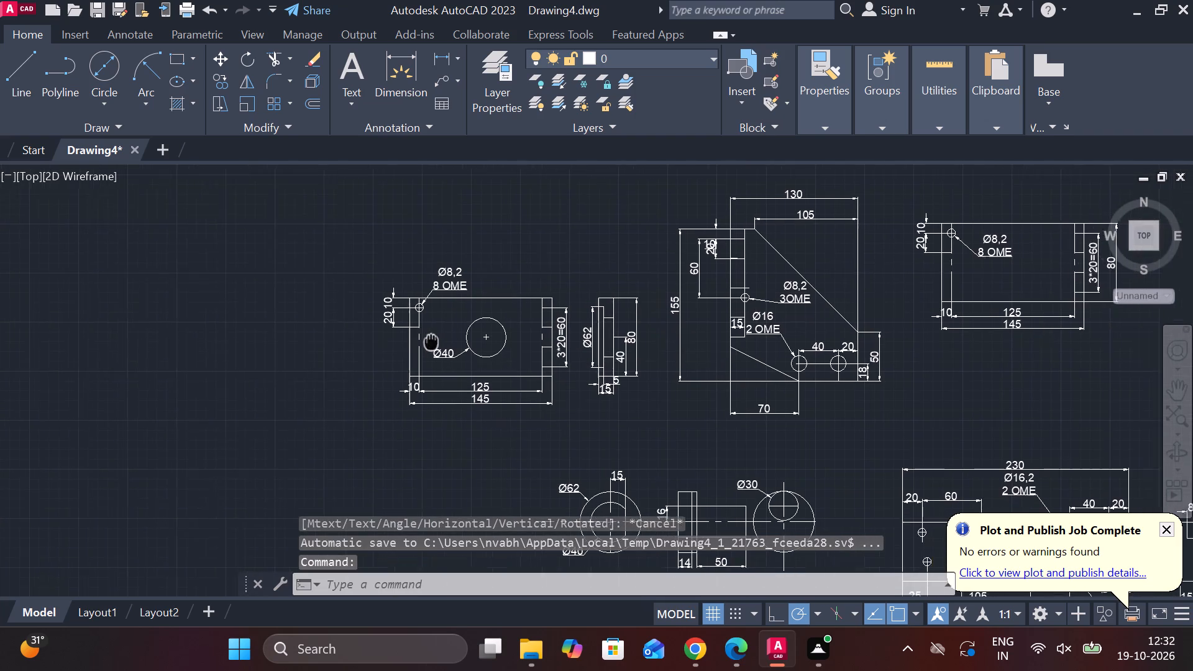
pyautogui.moveTo(431, 342); pyautogui.dragTo(436, 342, button='middle')
pyautogui.moveTo(634, 384); pyautogui.dragTo(546, 364, button='middle')
pyautogui.scroll(2, 571, 286)
pyautogui.moveTo(570, 250); pyautogui.dragTo(613, 260, button='middle')
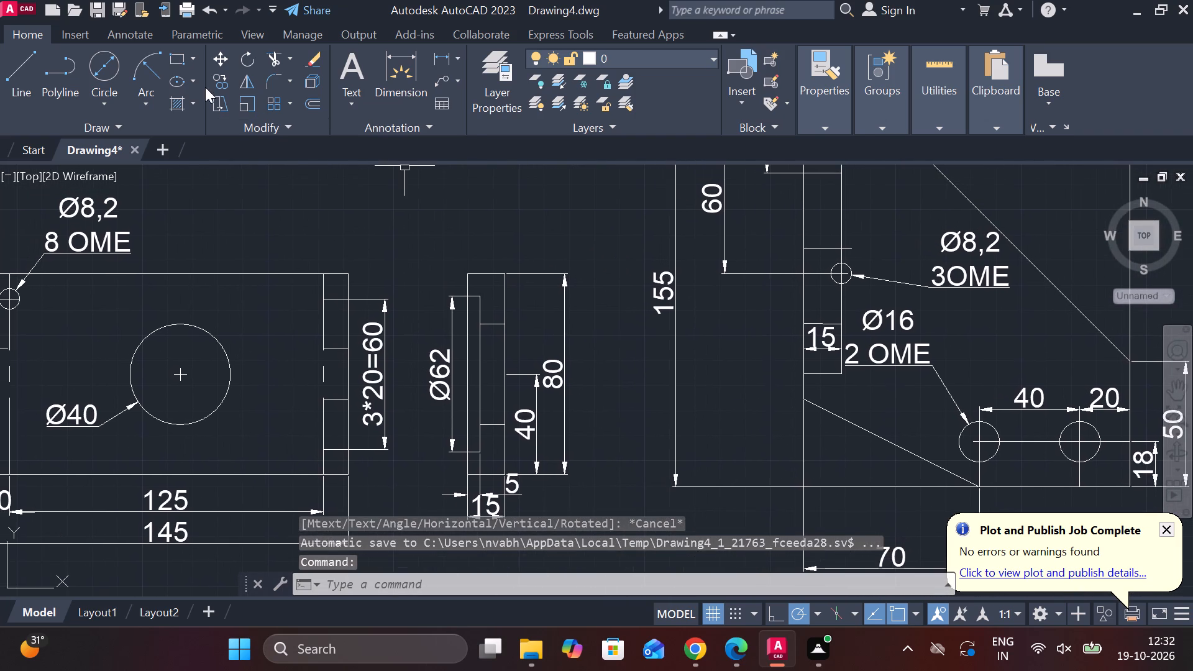
pyautogui.click(185, 104)
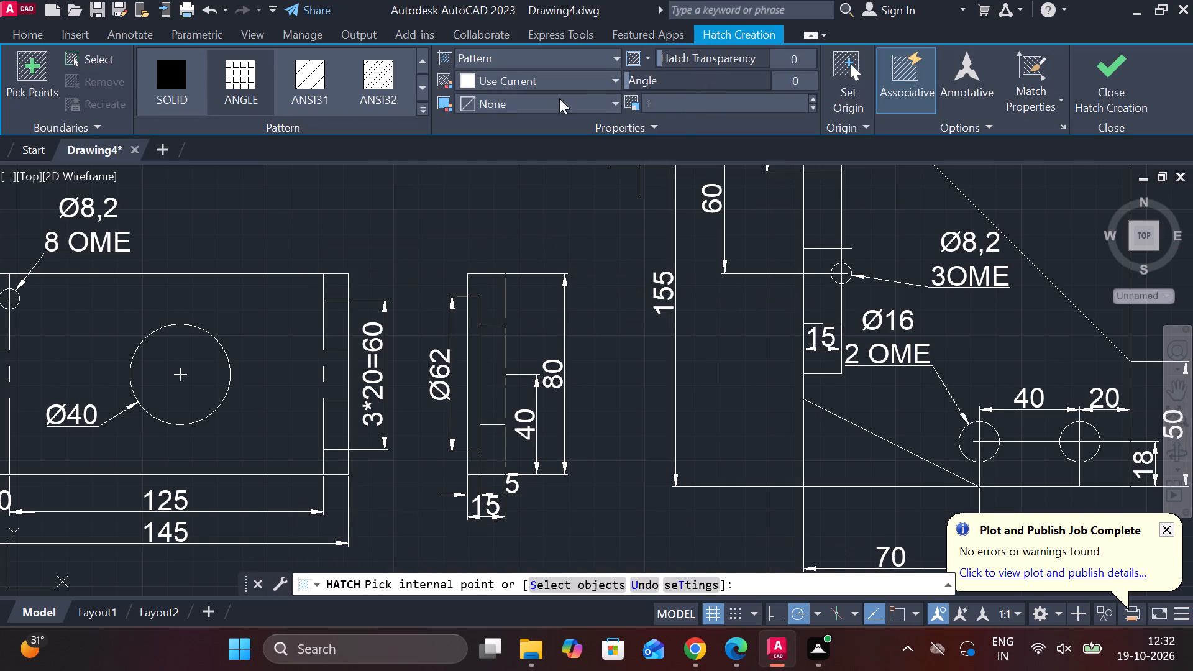
pyautogui.click(387, 71)
pyautogui.click(749, 102)
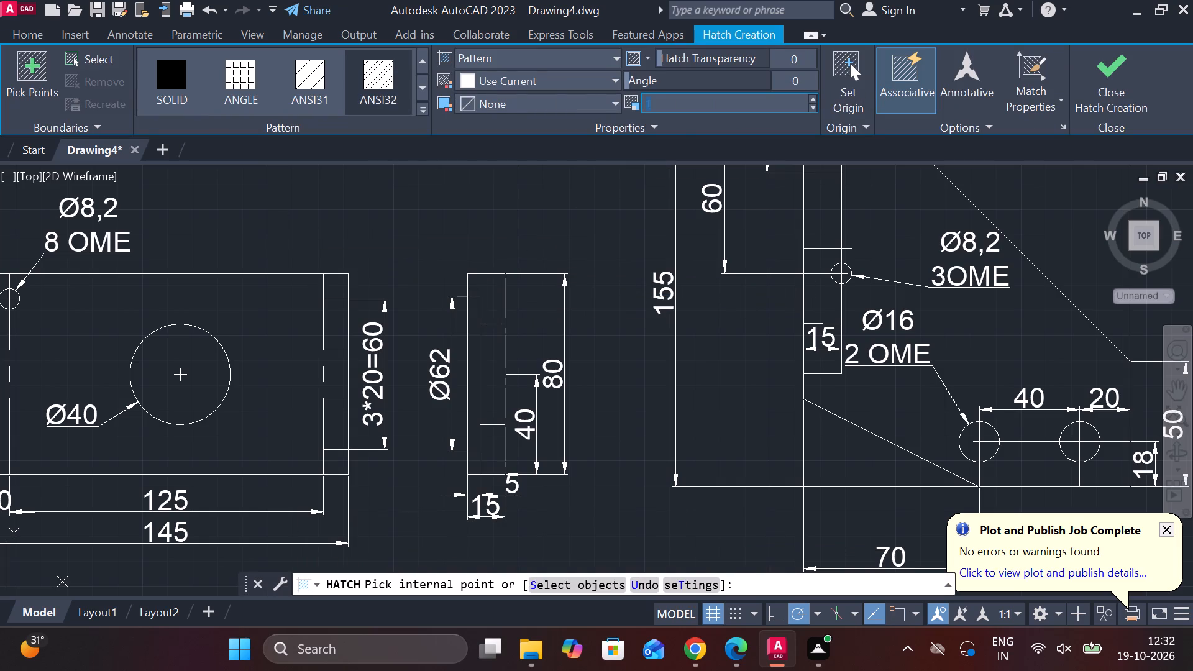
pyautogui.press('.')
pyautogui.press('3')
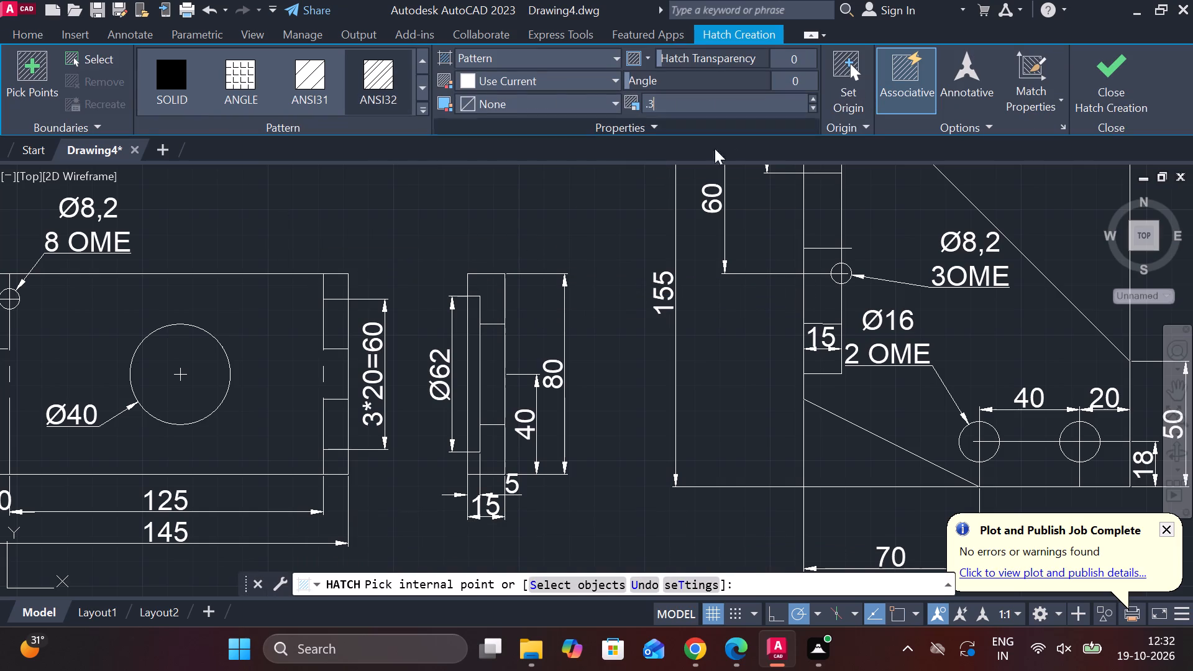
pyautogui.click(493, 283)
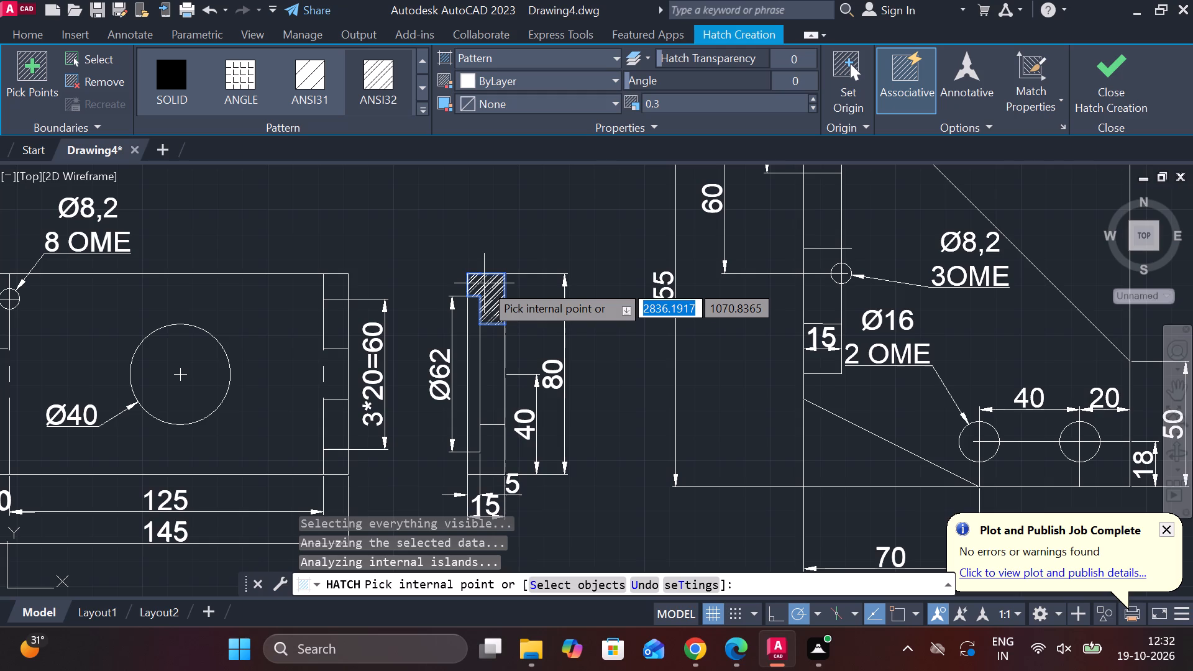
pyautogui.click(500, 447)
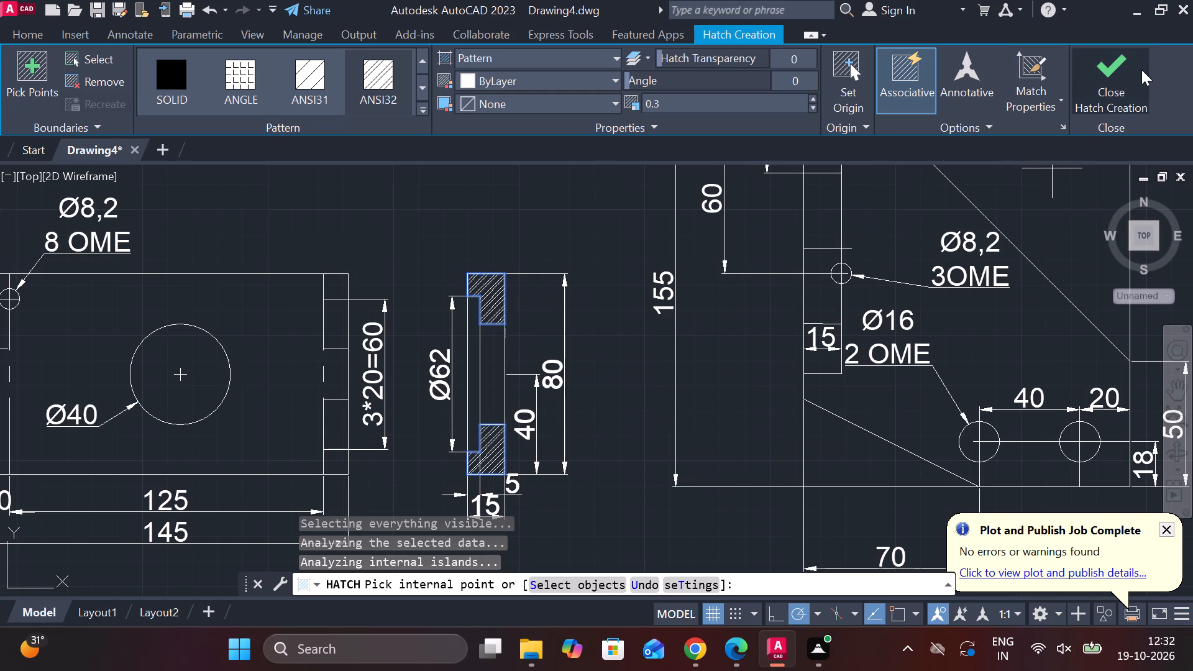
pyautogui.click(1134, 70)
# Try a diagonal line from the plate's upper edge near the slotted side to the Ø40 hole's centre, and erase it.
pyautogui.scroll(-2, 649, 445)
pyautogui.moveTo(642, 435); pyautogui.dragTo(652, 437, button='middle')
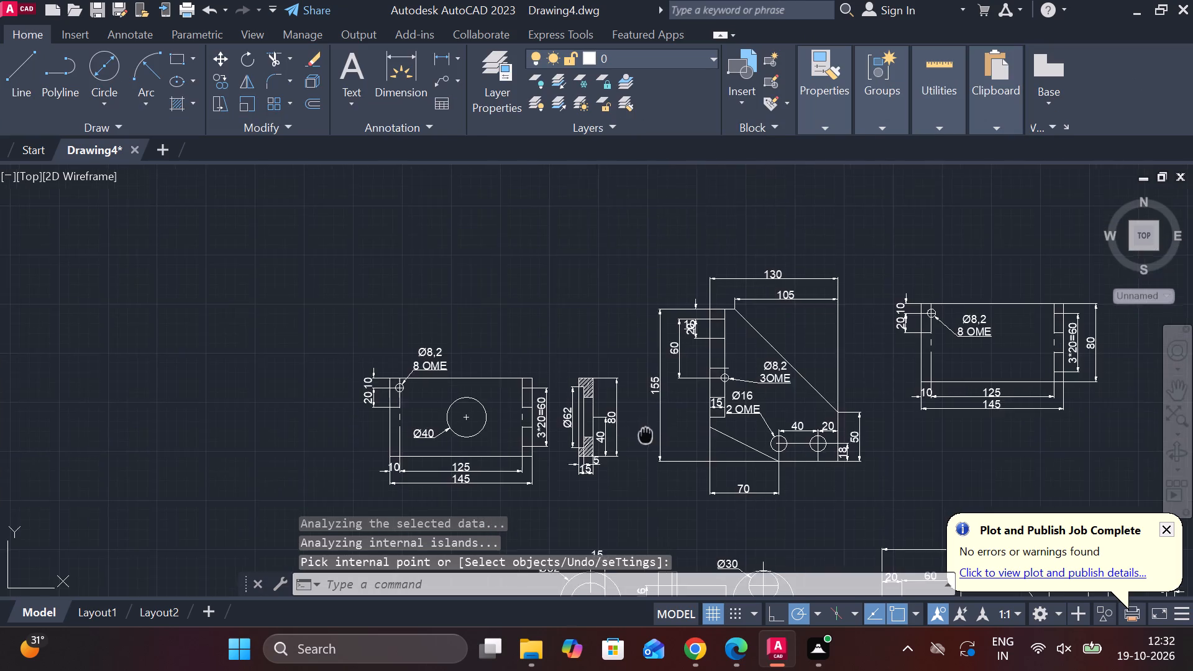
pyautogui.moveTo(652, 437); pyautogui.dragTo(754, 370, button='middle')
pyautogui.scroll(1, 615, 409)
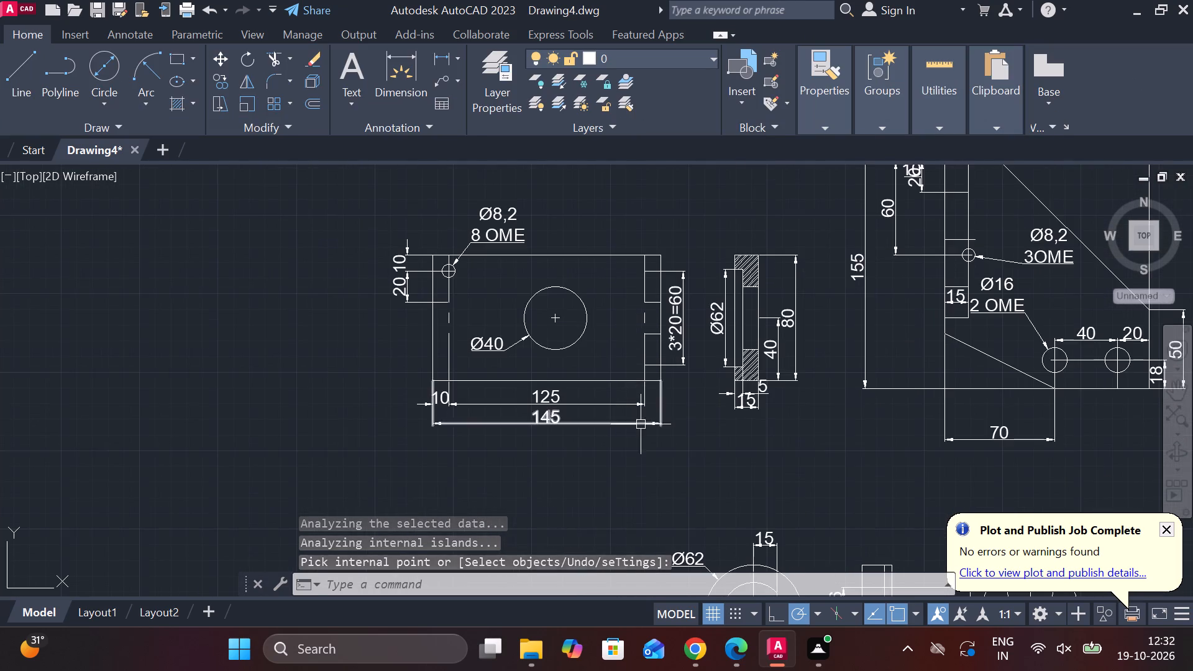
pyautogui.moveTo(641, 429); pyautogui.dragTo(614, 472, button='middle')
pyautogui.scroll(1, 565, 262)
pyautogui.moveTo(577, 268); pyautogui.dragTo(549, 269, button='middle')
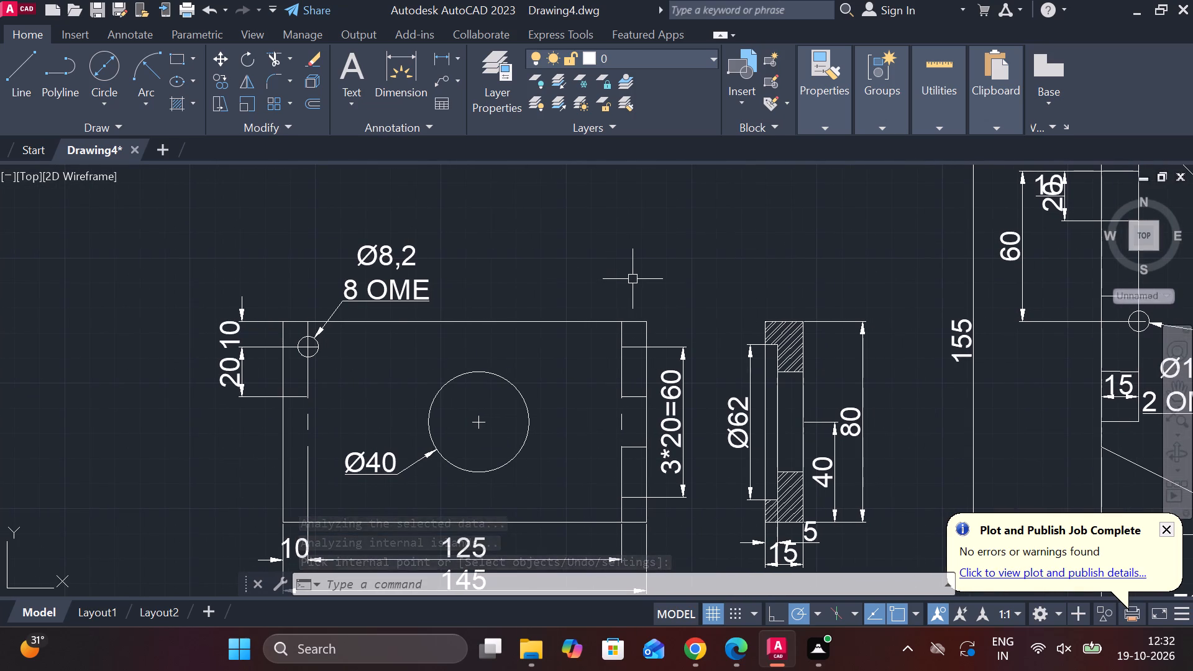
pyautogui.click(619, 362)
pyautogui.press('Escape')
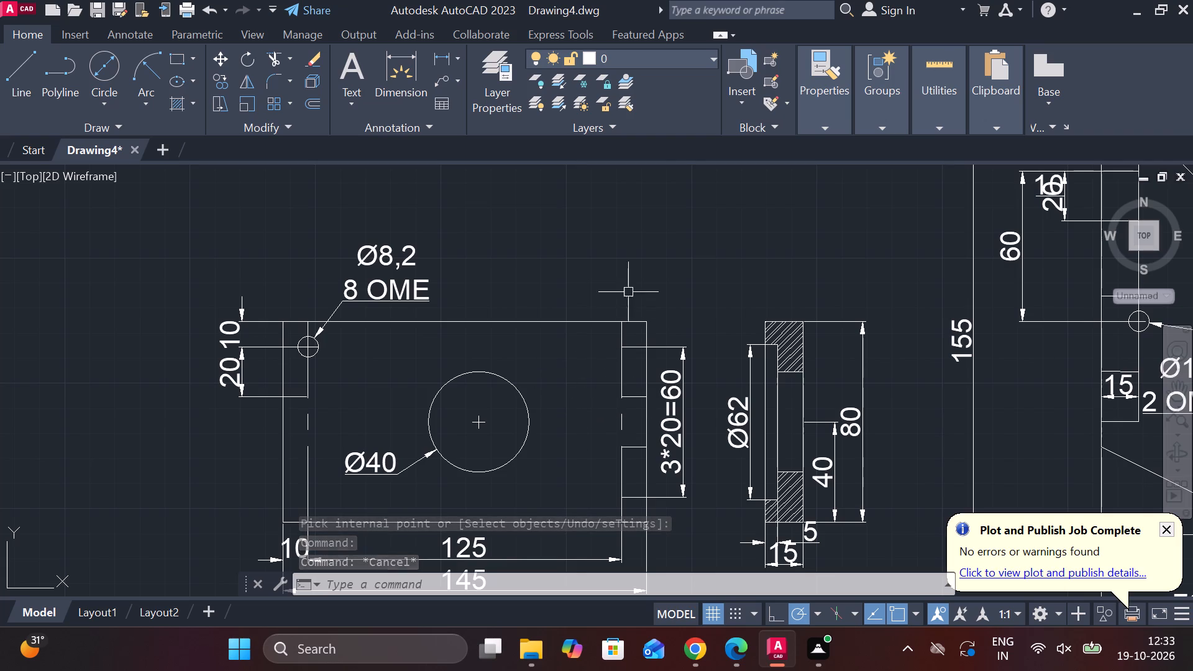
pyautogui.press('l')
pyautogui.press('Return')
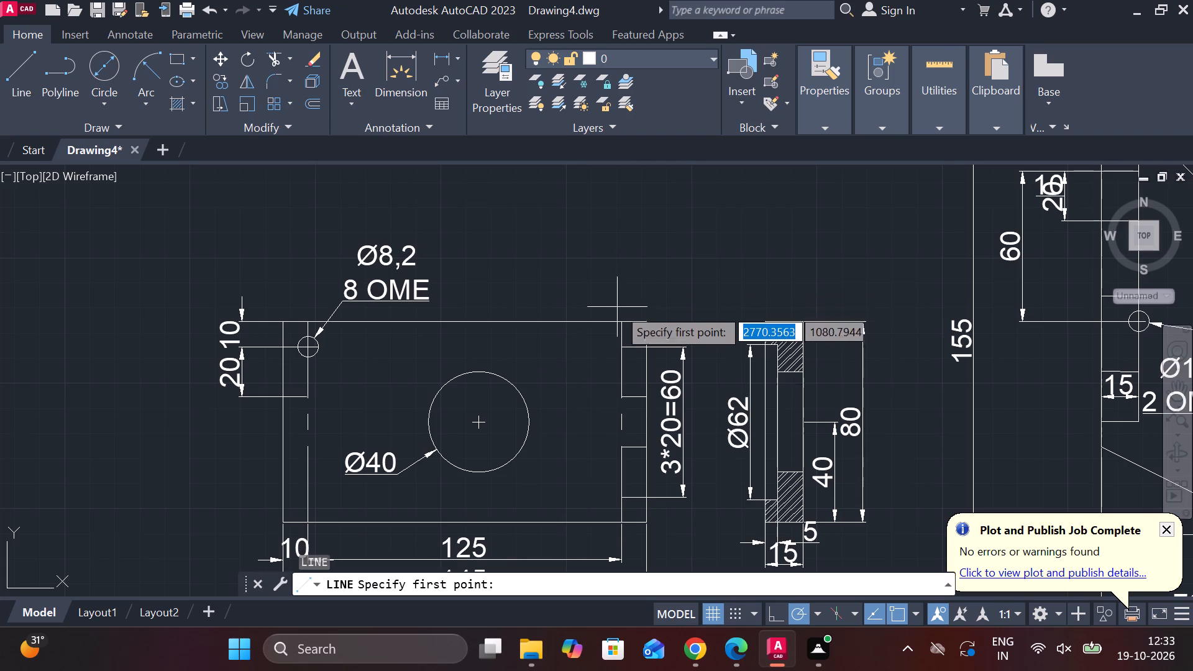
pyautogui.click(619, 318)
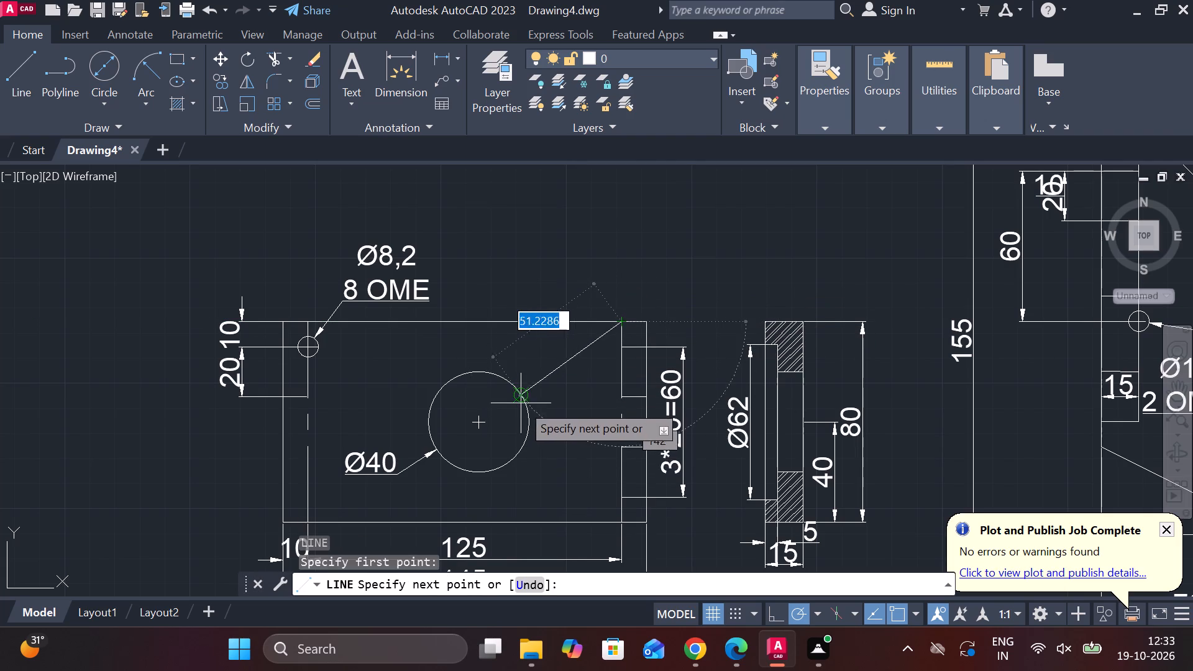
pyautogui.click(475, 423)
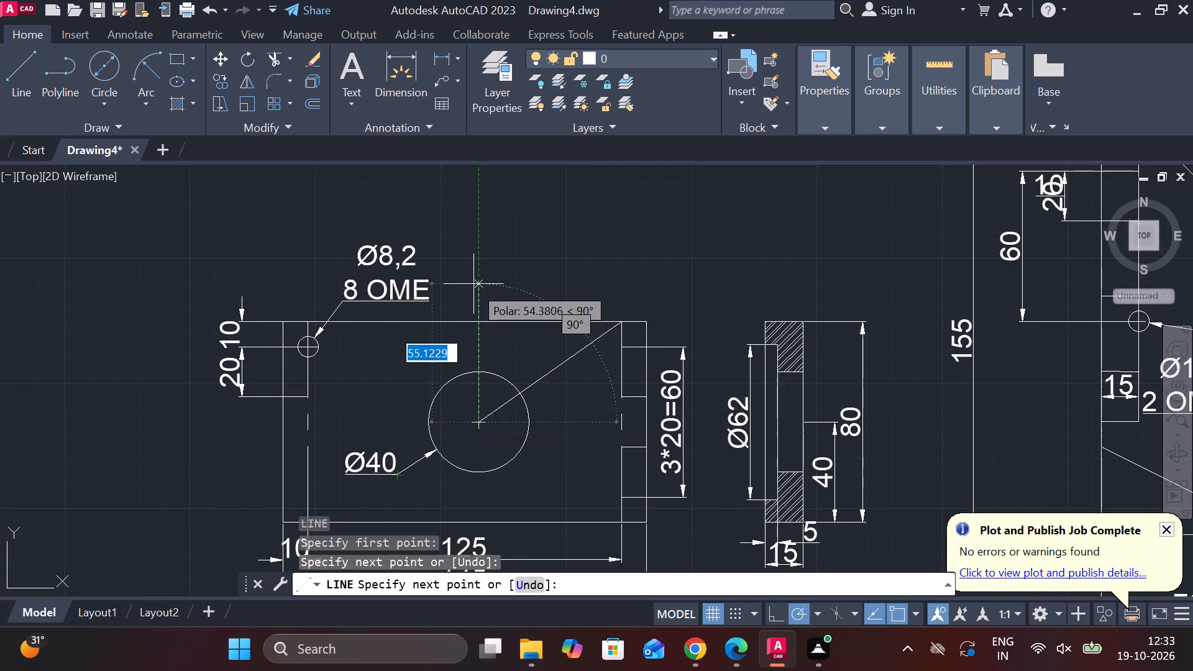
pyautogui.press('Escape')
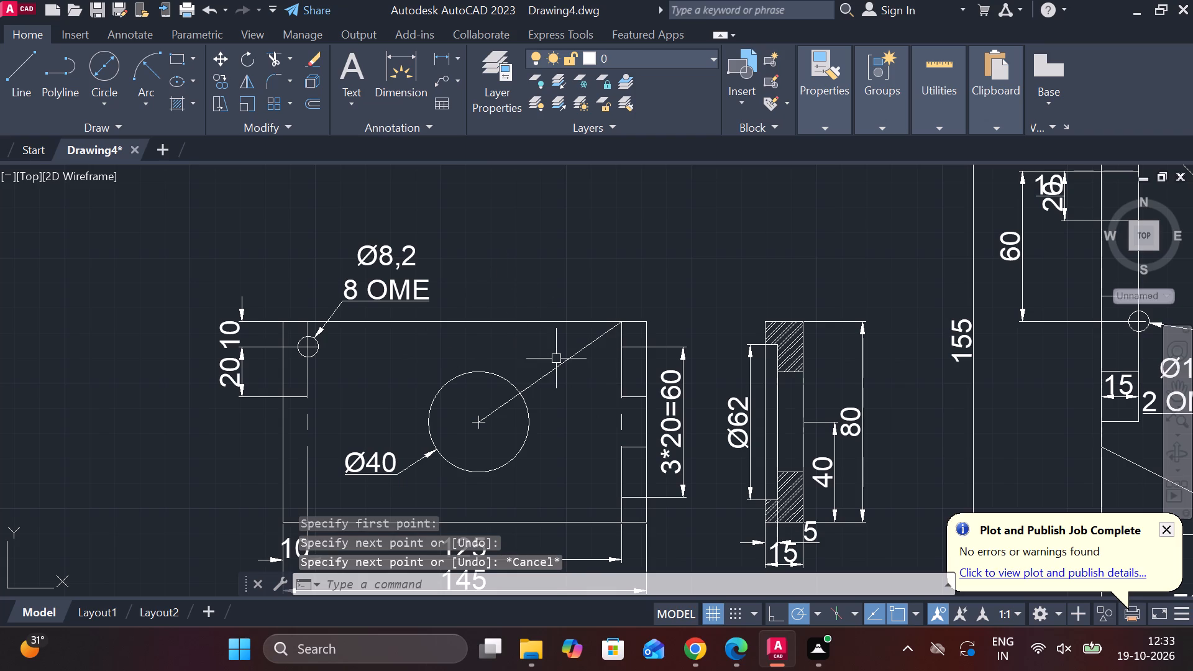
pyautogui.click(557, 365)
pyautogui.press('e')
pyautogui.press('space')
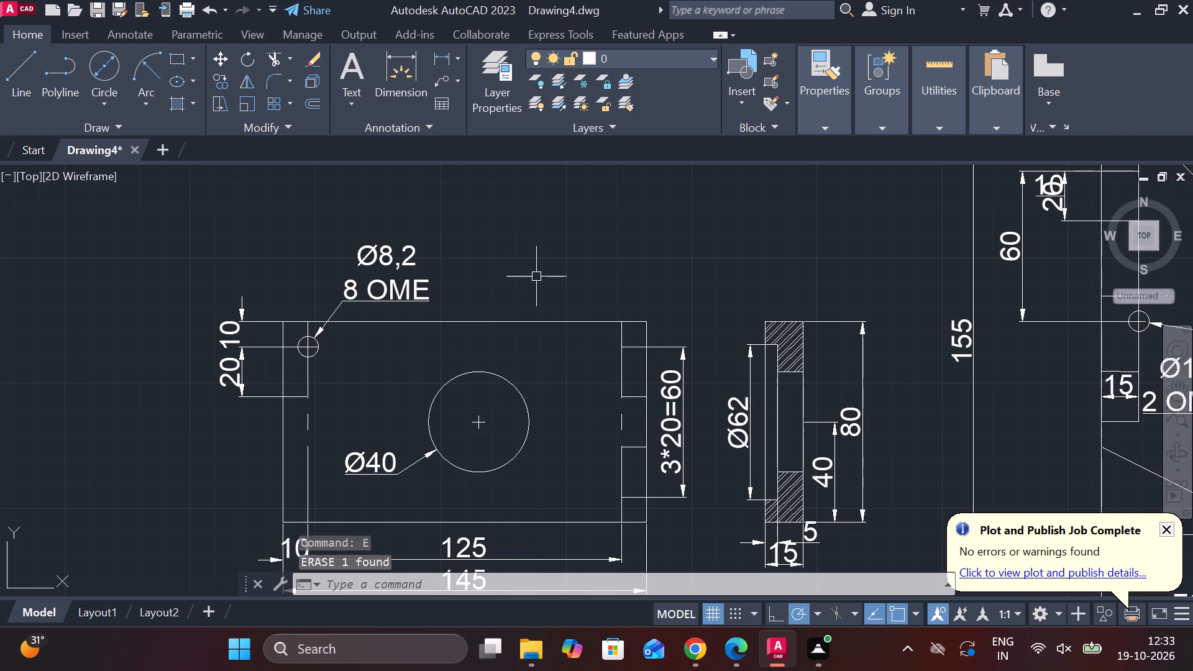
# Move the Ø40-hole plate's front and section views, with their dimensions, about 281 units at 159° into clear drawing space.
pyautogui.scroll(-1, 552, 331)
pyautogui.moveTo(507, 367); pyautogui.dragTo(588, 305, button='middle')
pyautogui.moveTo(612, 384); pyautogui.dragTo(569, 380, button='middle')
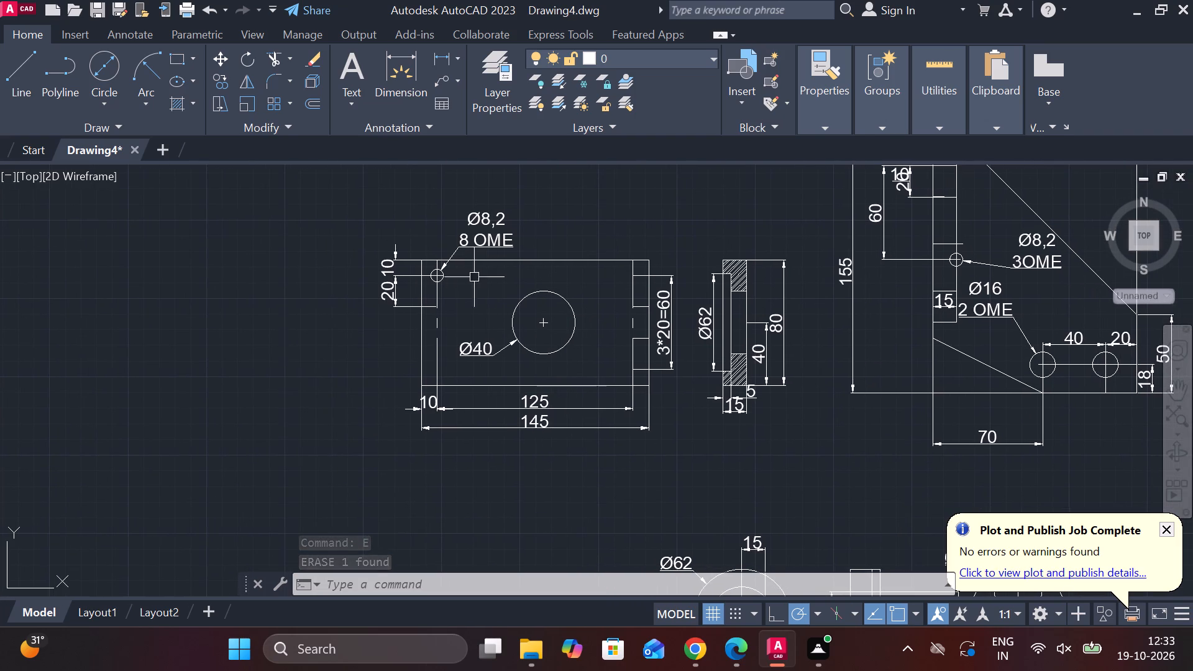
pyautogui.click(343, 171)
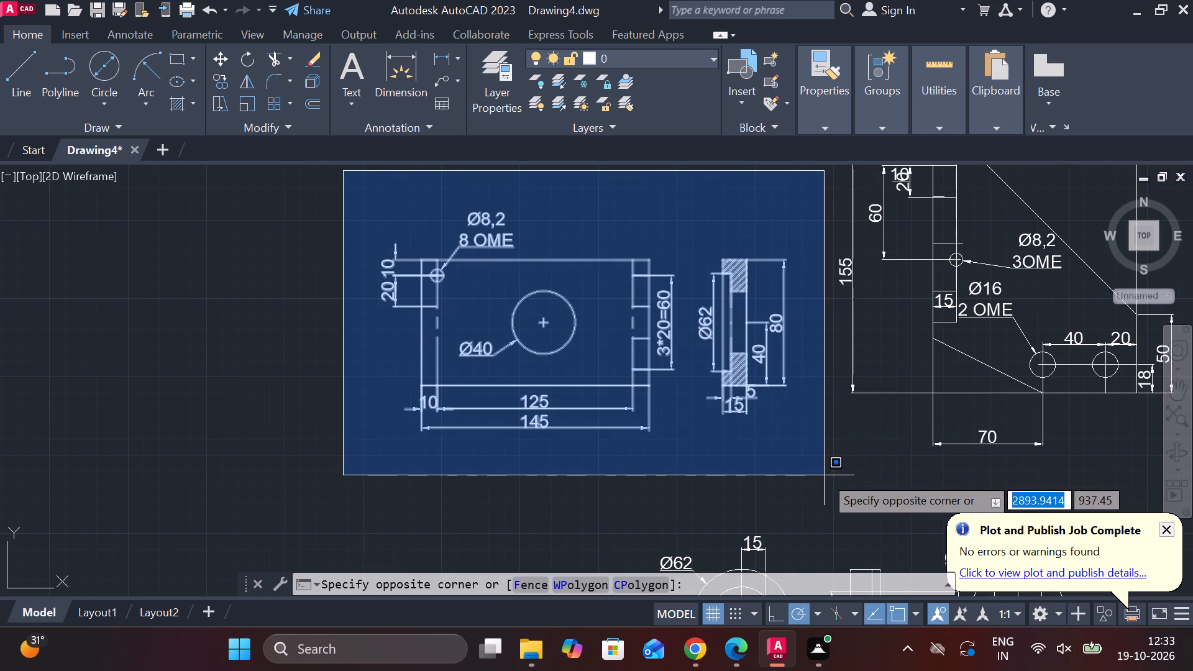
pyautogui.click(821, 478)
pyautogui.press('m')
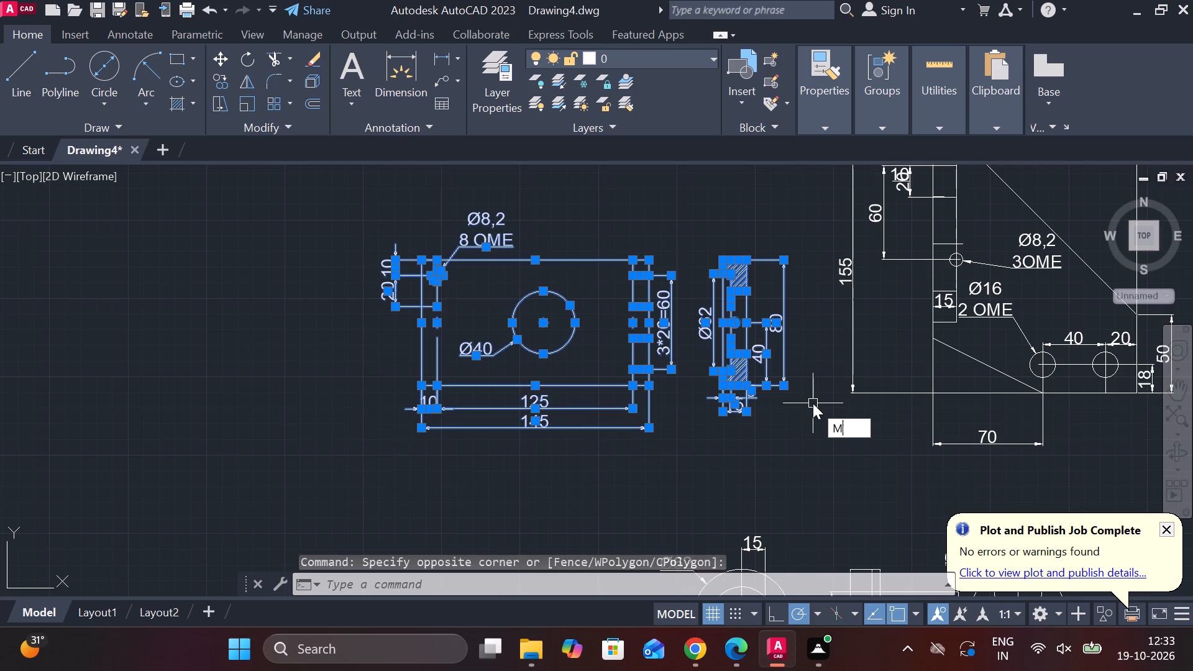
pyautogui.click(839, 450)
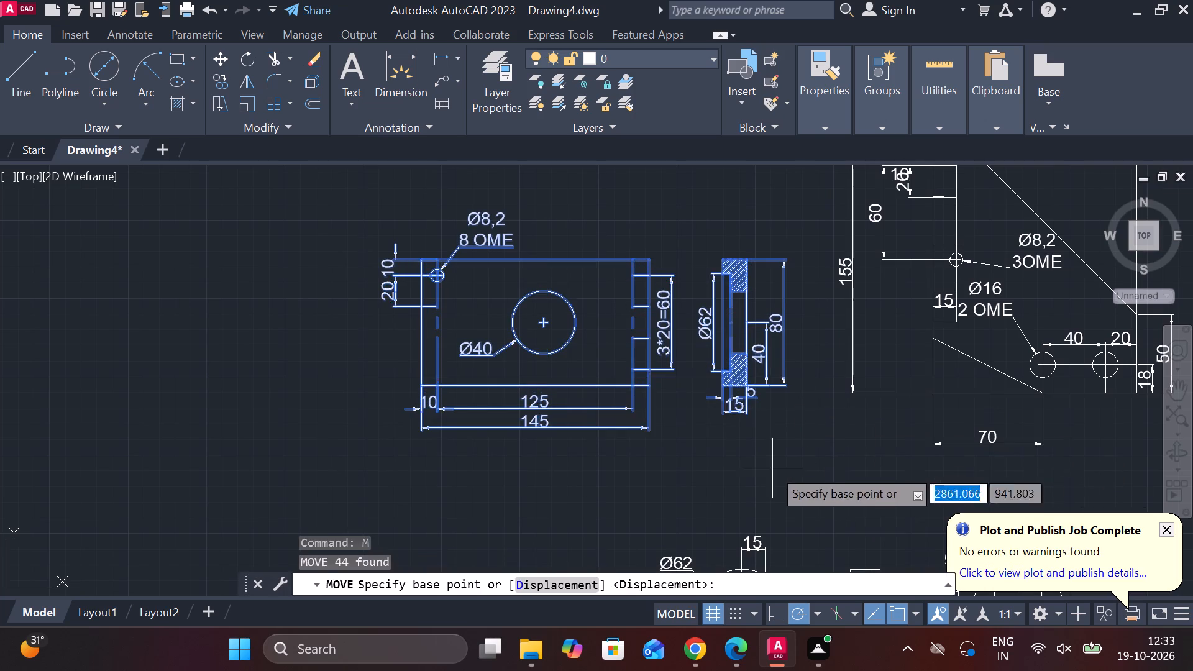
pyautogui.click(772, 468)
pyautogui.moveTo(668, 421); pyautogui.dragTo(1081, 576, button='middle')
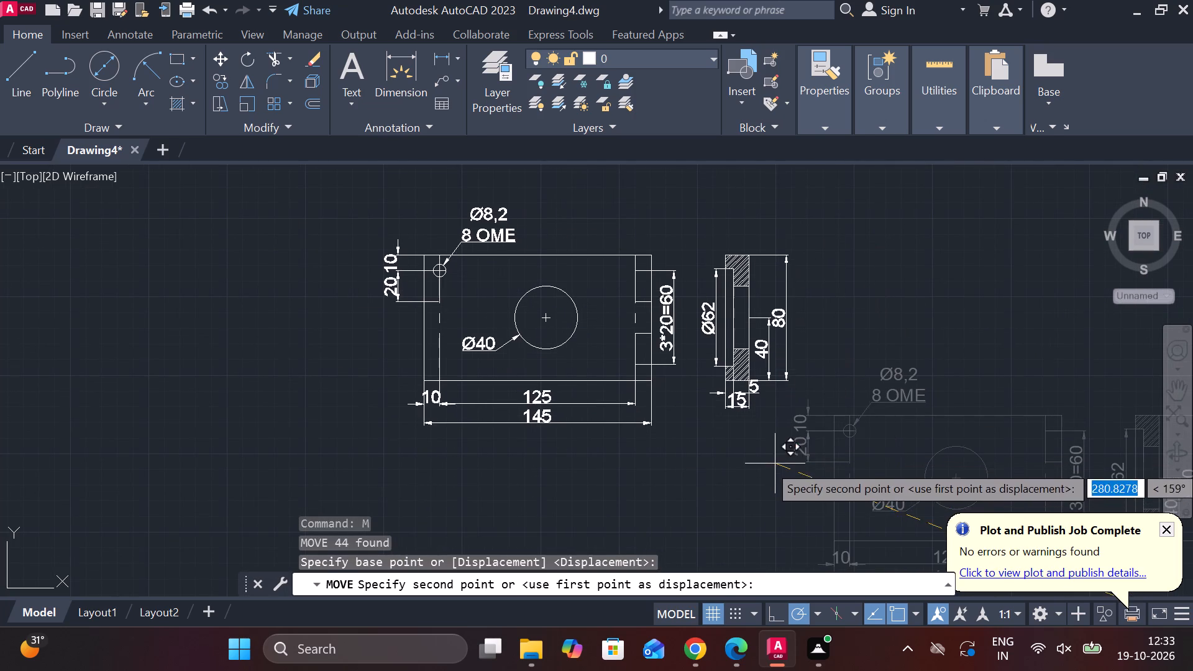
pyautogui.click(775, 463)
pyautogui.moveTo(830, 414); pyautogui.dragTo(795, 413, button='middle')
pyautogui.press('Escape')
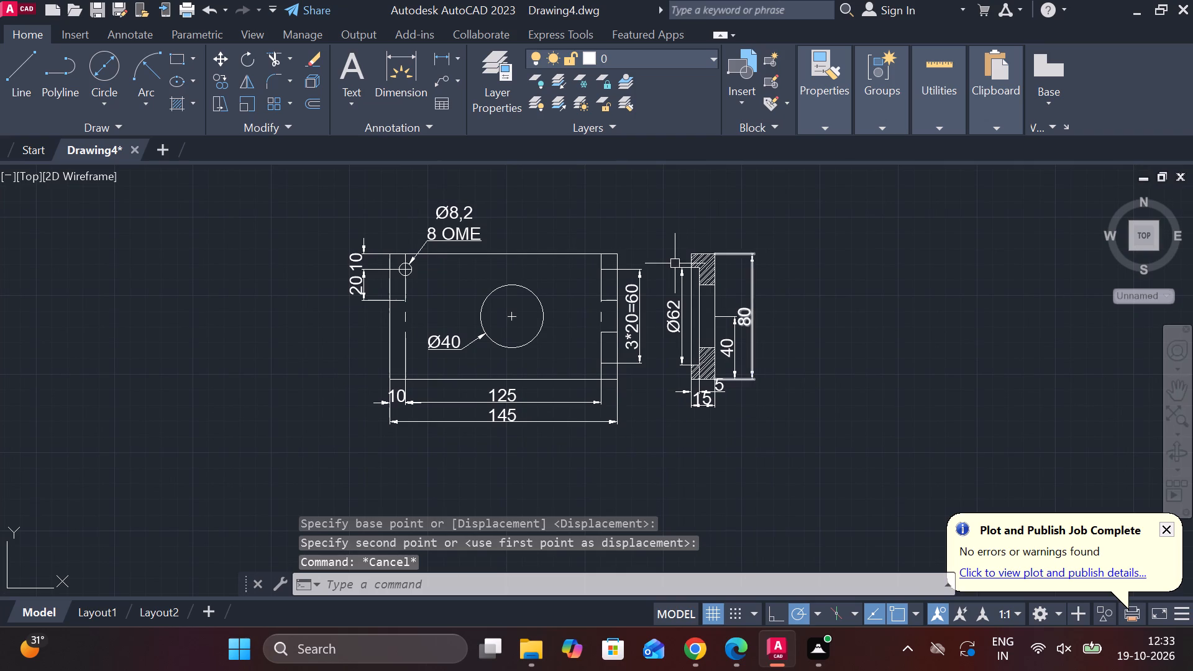
# Add the multiline text 1 with height 12 above the upper edge of the Ø40-hole plate as its part number.
pyautogui.moveTo(604, 220); pyautogui.dragTo(598, 247, button='middle')
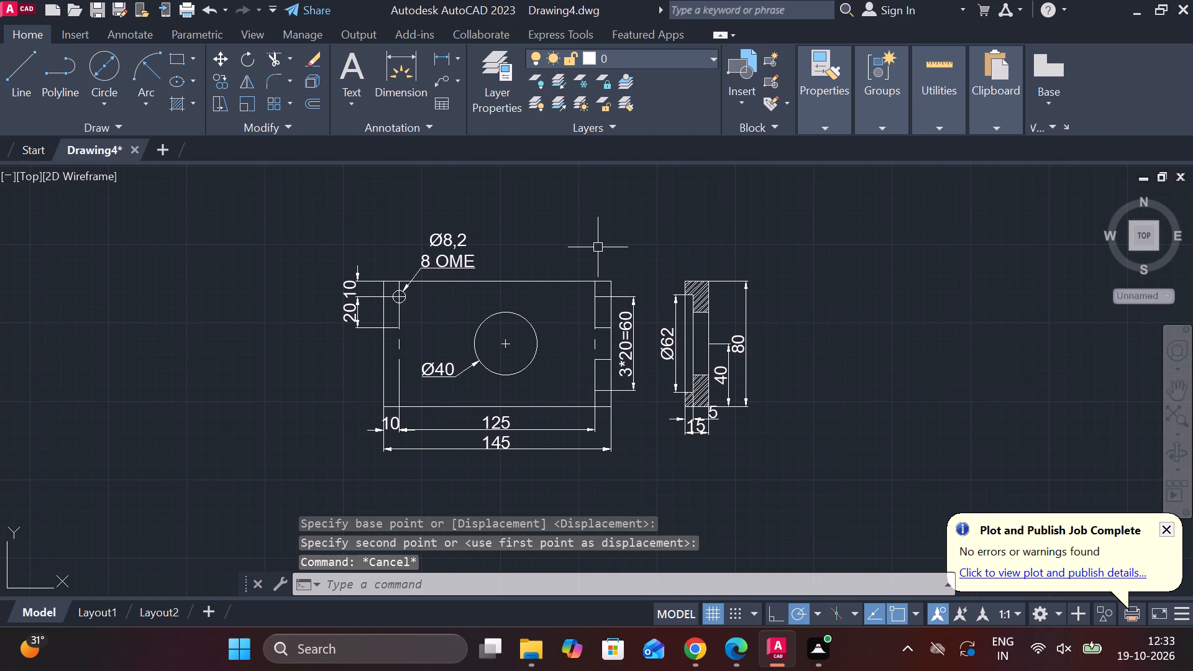
pyautogui.write('T')
pyautogui.press('space')
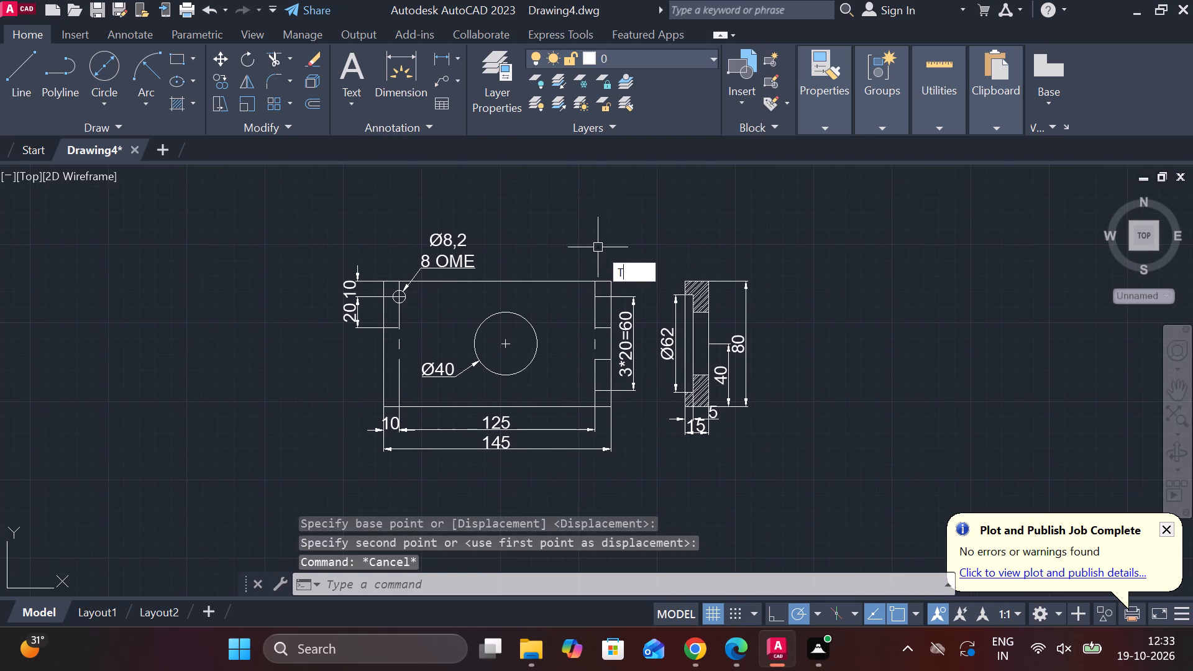
pyautogui.click(543, 240)
pyautogui.click(590, 263)
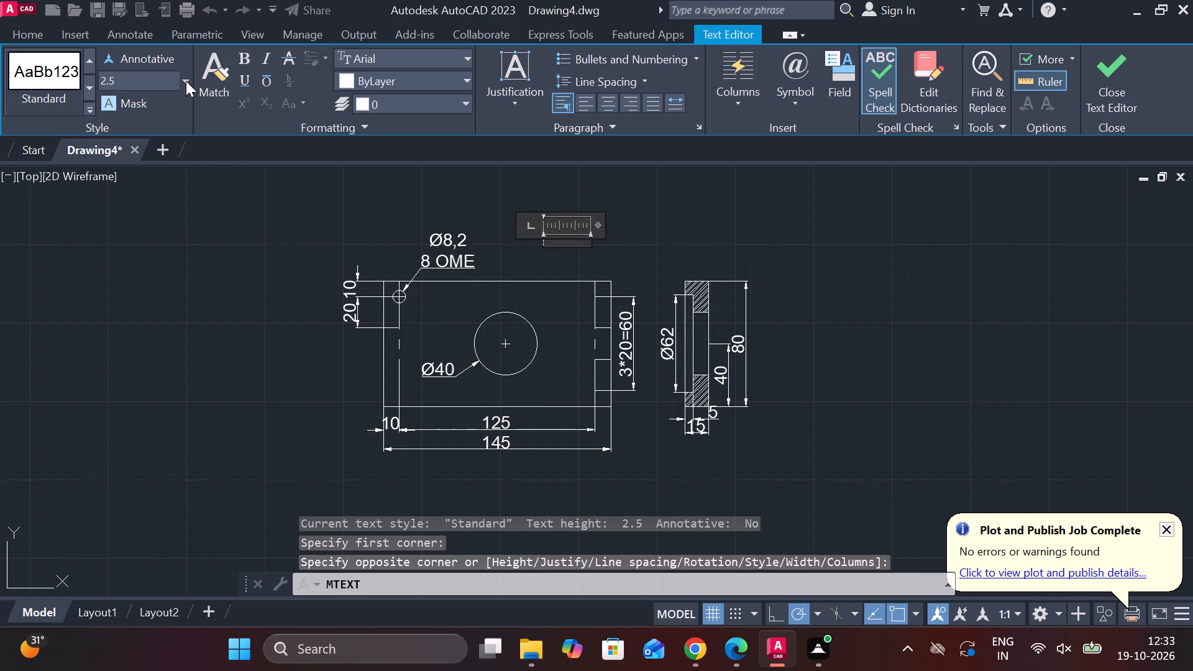
pyautogui.click(186, 81)
pyautogui.click(124, 142)
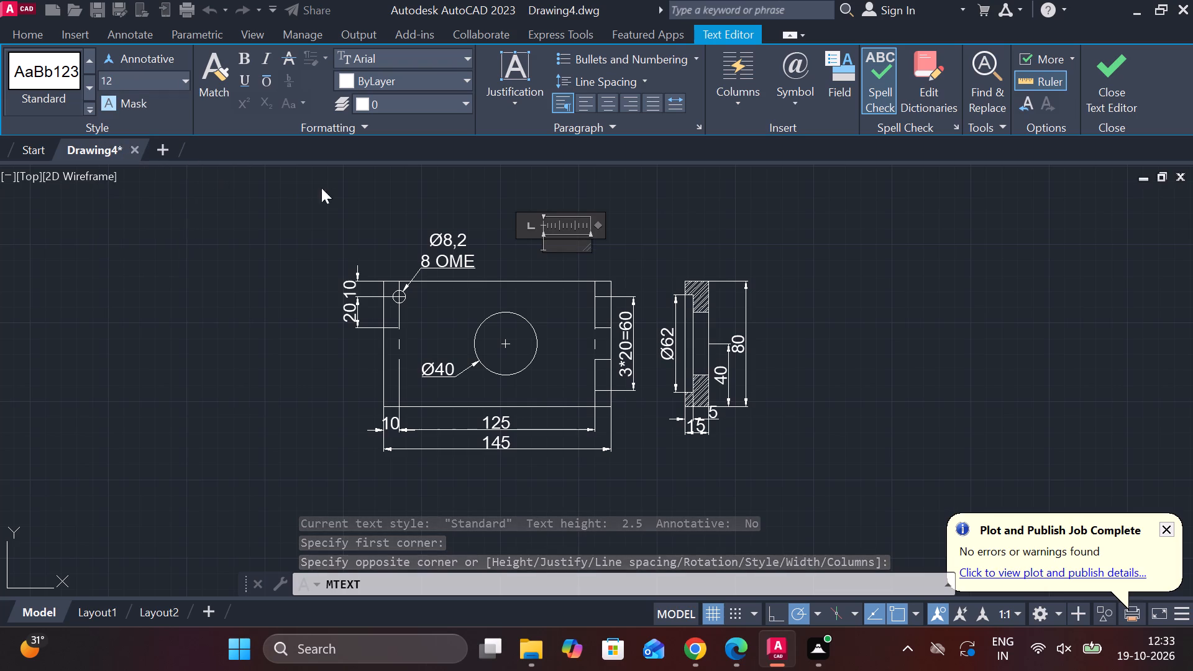
pyautogui.press('1')
pyautogui.click(1102, 92)
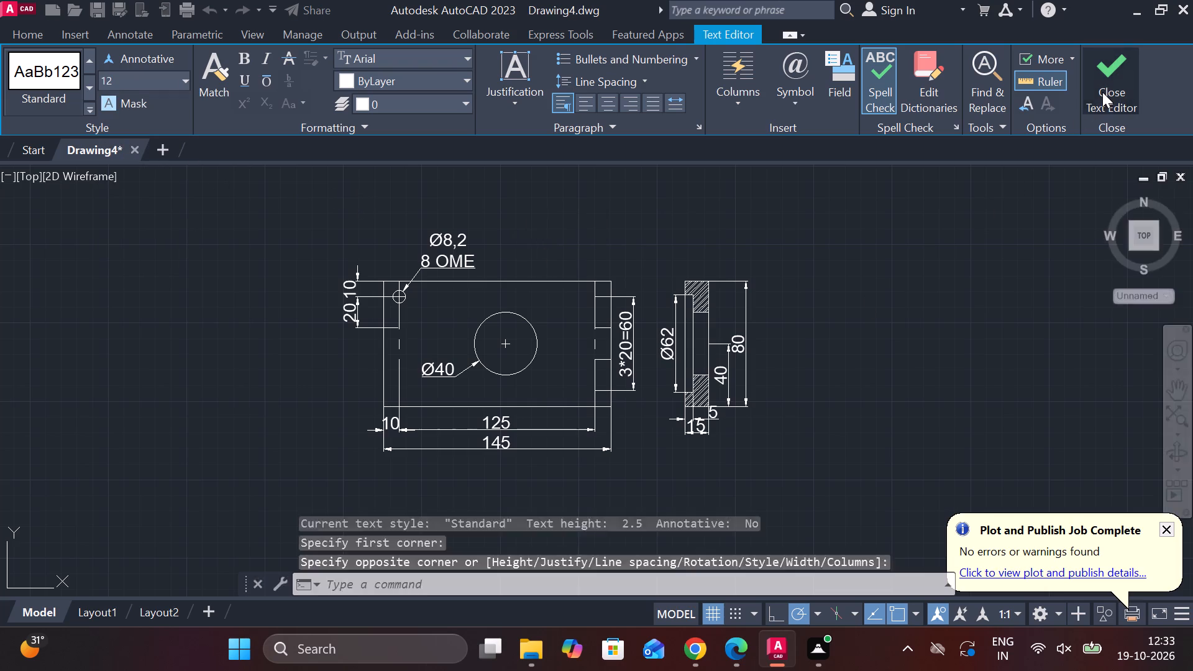
# Draw a balloon circle next to the part number 1 above the plate, large enough to enclose the digit.
pyautogui.write('C')
pyautogui.press('space')
pyautogui.scroll(2, 552, 235)
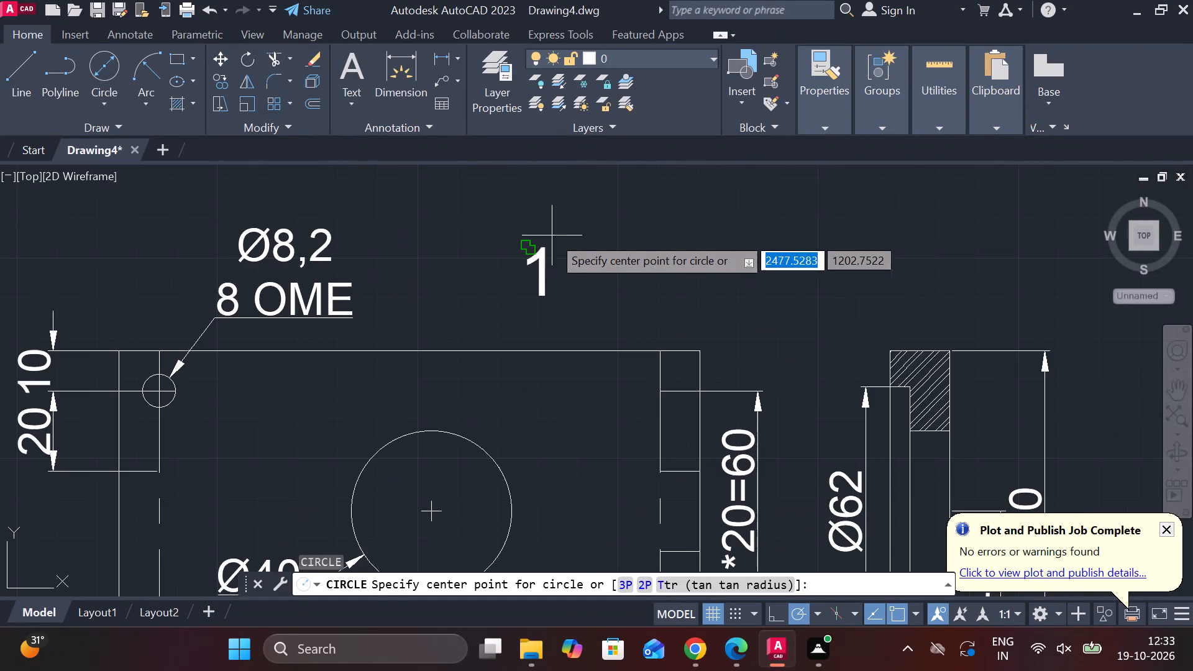
pyautogui.click(505, 233)
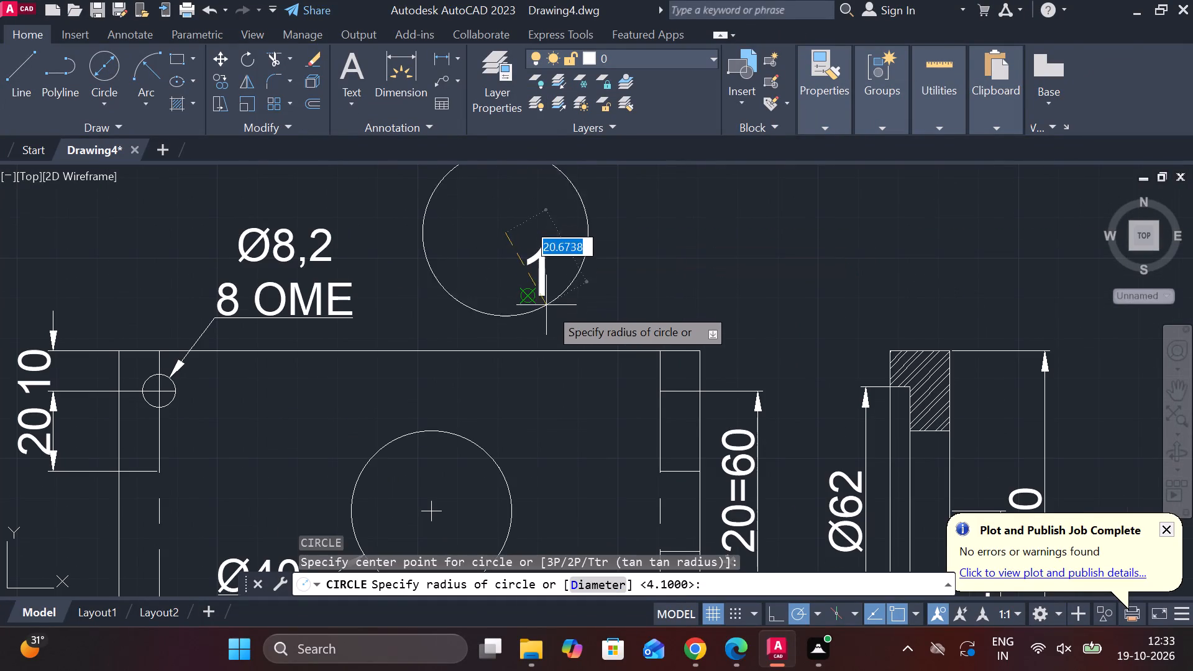
pyautogui.click(533, 276)
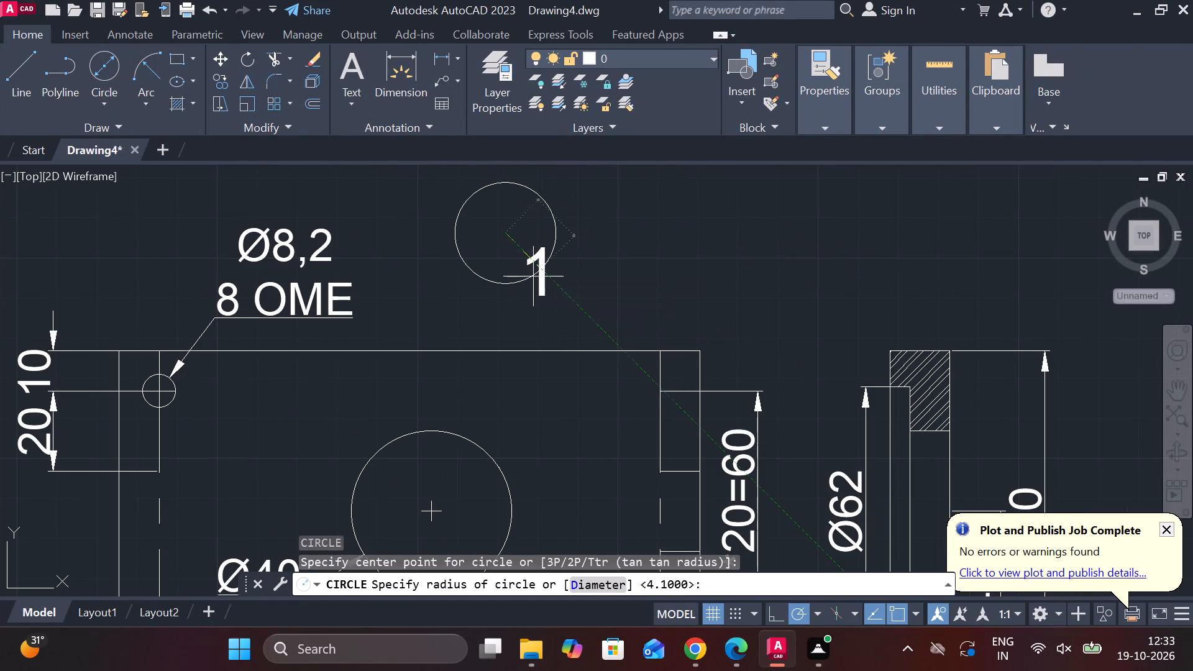
# Move the part number 1 diagonally into the middle of its balloon circle above the plate.
pyautogui.click(547, 280)
pyautogui.click(529, 248)
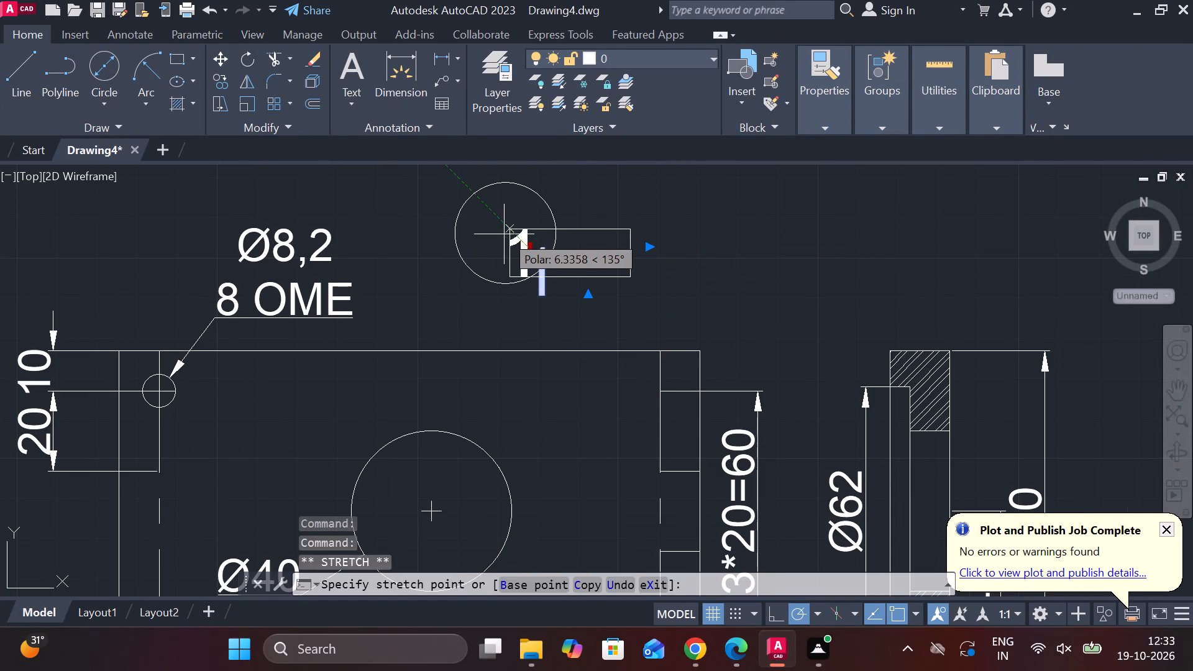
pyautogui.click(488, 217)
pyautogui.press('Escape')
# Move the balloon circle and its part number 1 about 96 units at 180°, beside the Ø8,2 hole note.
pyautogui.scroll(-1, 584, 268)
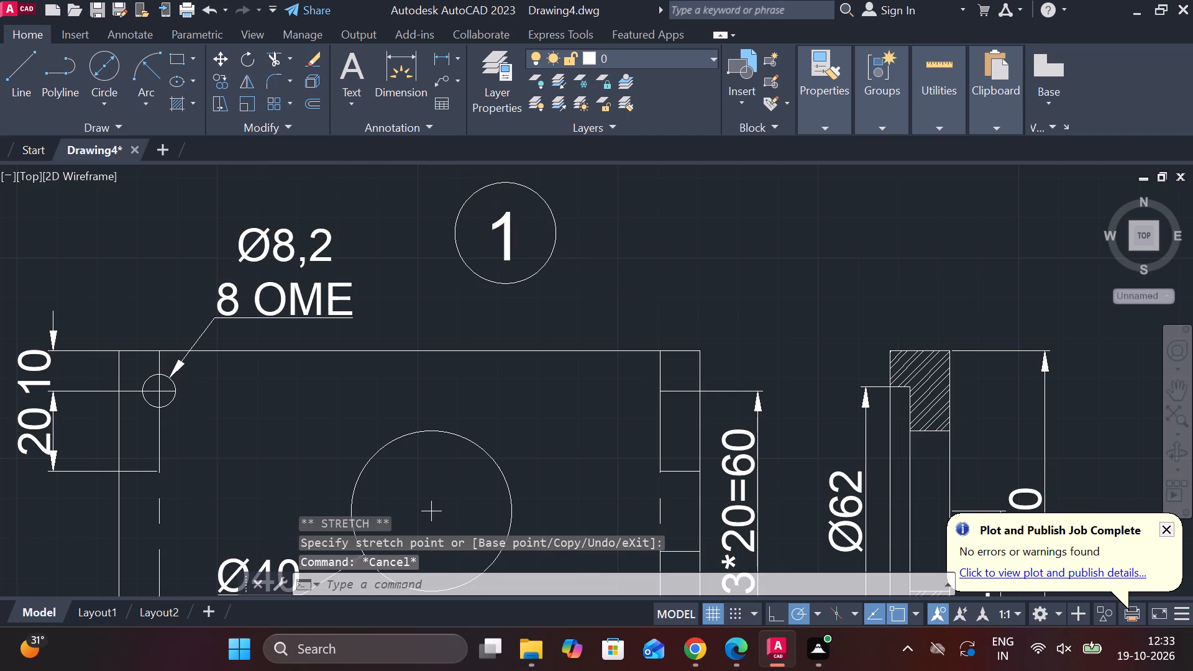
pyautogui.moveTo(588, 270); pyautogui.dragTo(619, 286, button='middle')
pyautogui.scroll(-1, 618, 277)
pyautogui.click(556, 236)
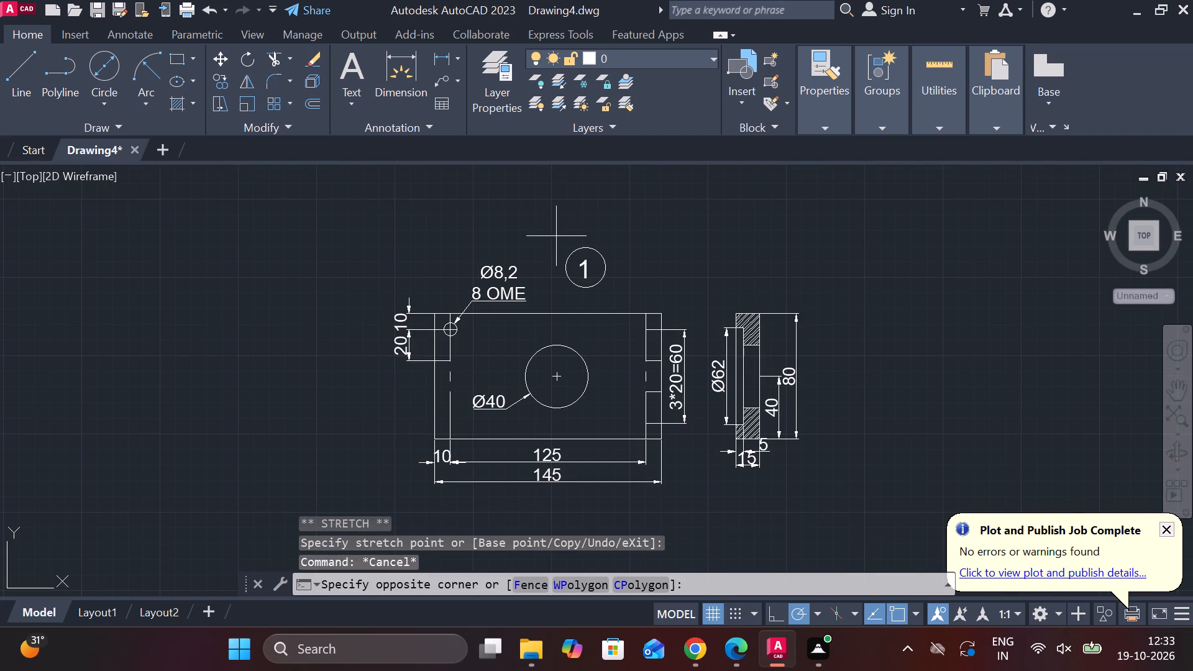
pyautogui.click(629, 297)
pyautogui.press('m')
pyautogui.press('Return')
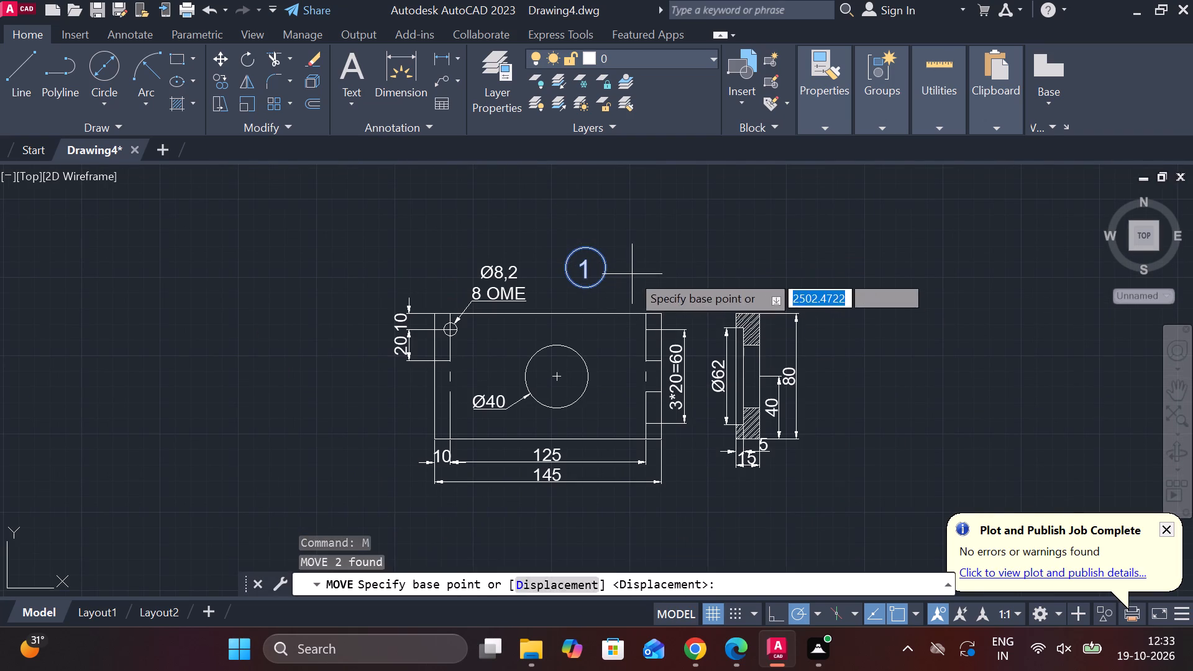
pyautogui.click(624, 268)
pyautogui.scroll(1, 606, 270)
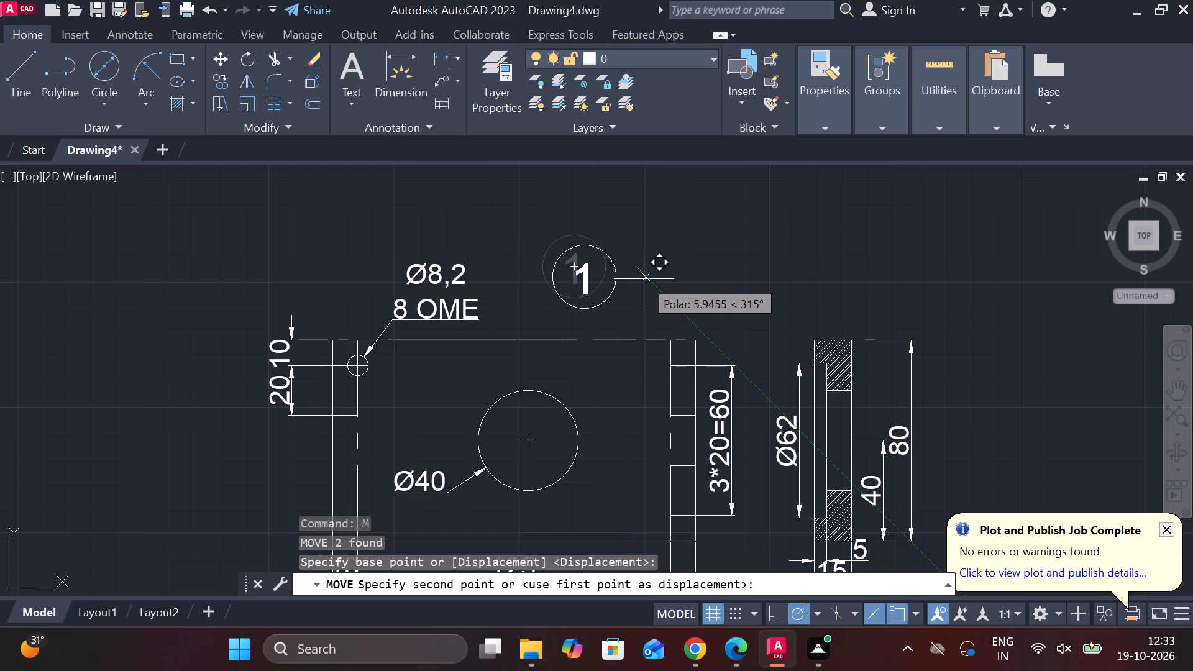
pyautogui.moveTo(592, 242); pyautogui.dragTo(702, 186, button='middle')
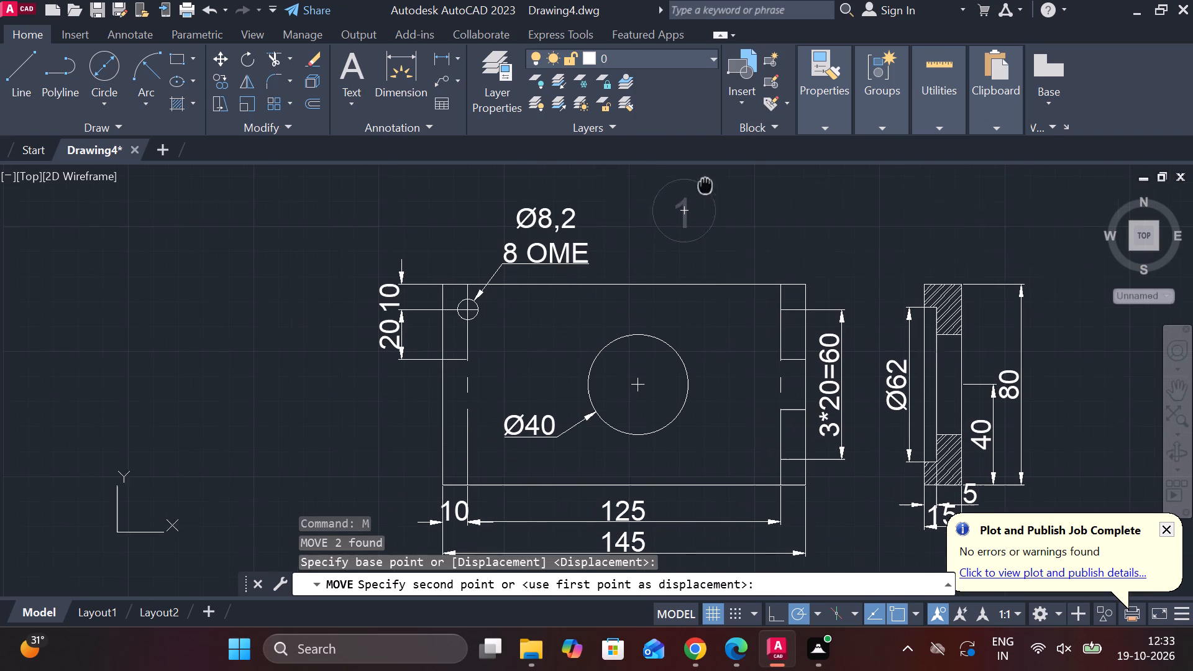
pyautogui.scroll(-1, 785, 212)
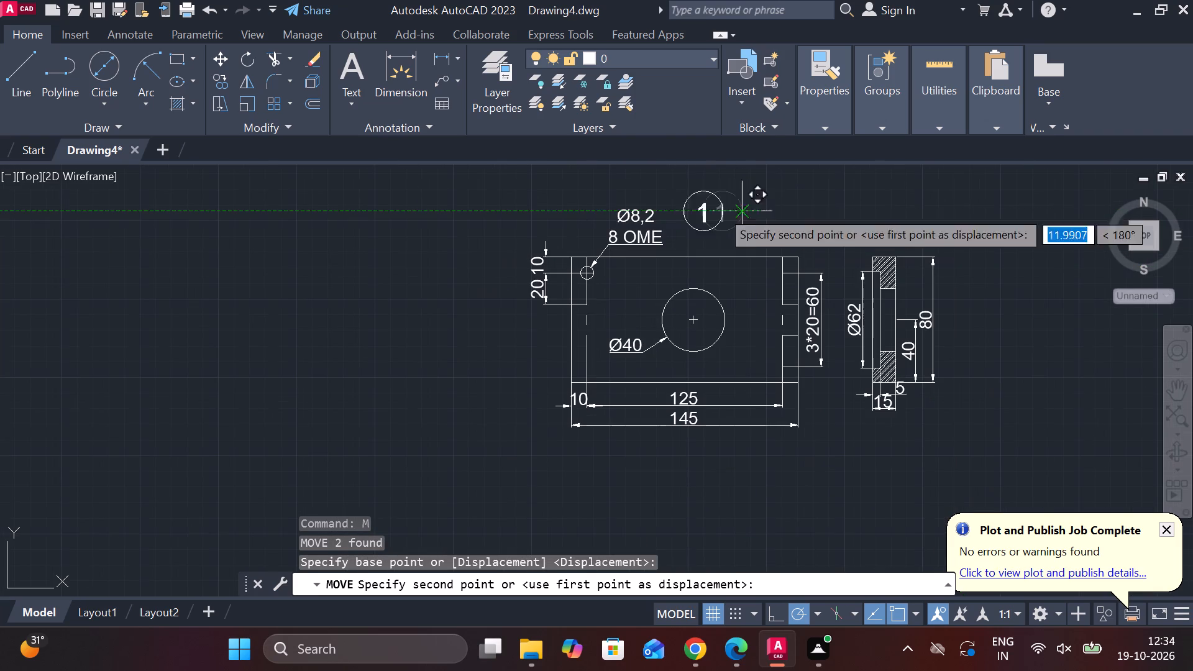
pyautogui.scroll(1, 610, 197)
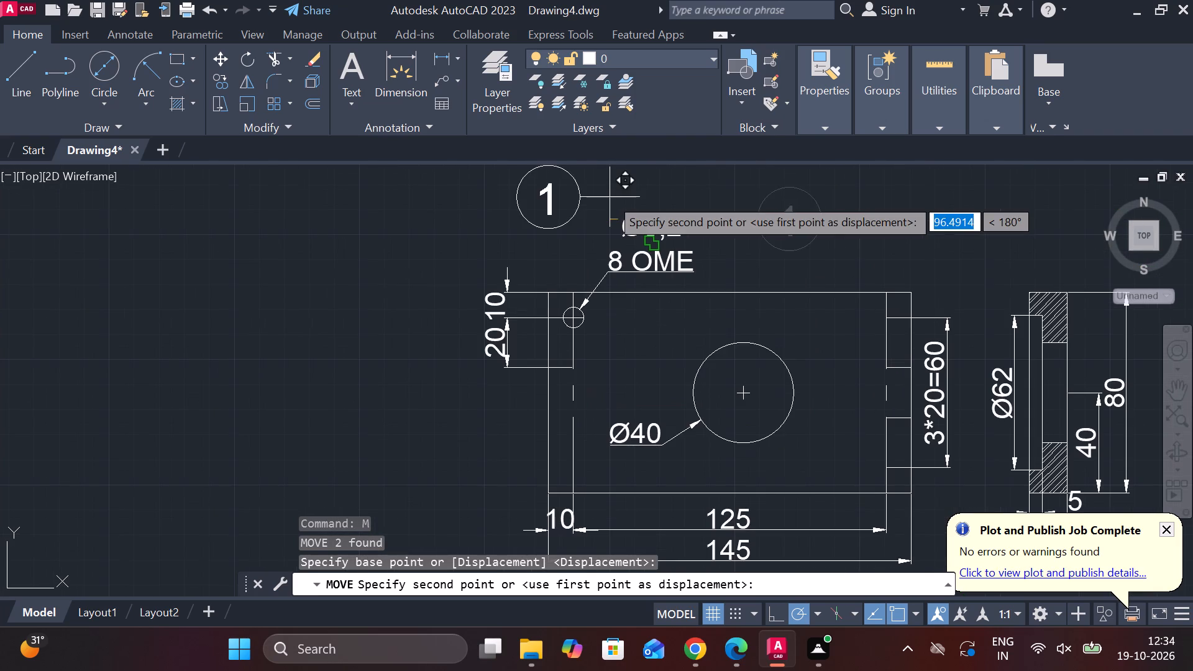
pyautogui.click(610, 197)
# Move the circled part number 1 about 22 units at 135°, clear of the Ø8,2 hole note.
pyautogui.scroll(1, 610, 227)
pyautogui.moveTo(610, 227); pyautogui.dragTo(619, 328, button='middle')
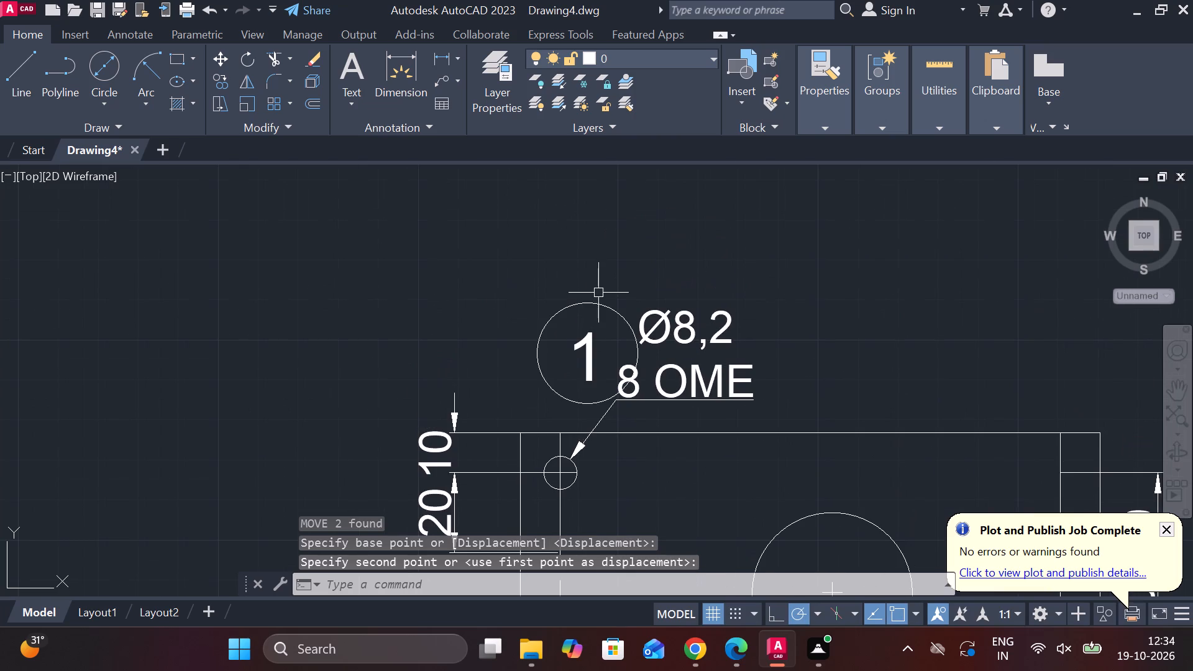
pyautogui.click(606, 309)
pyautogui.click(585, 345)
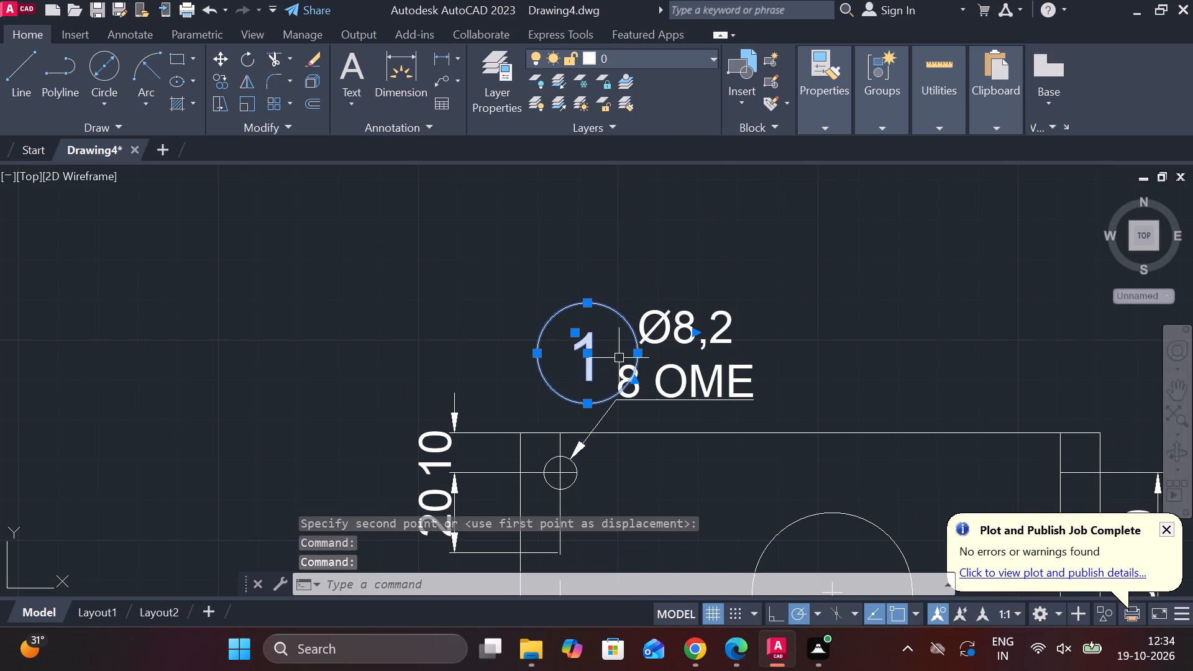
pyautogui.press('m')
pyautogui.press('Return')
pyautogui.click(608, 340)
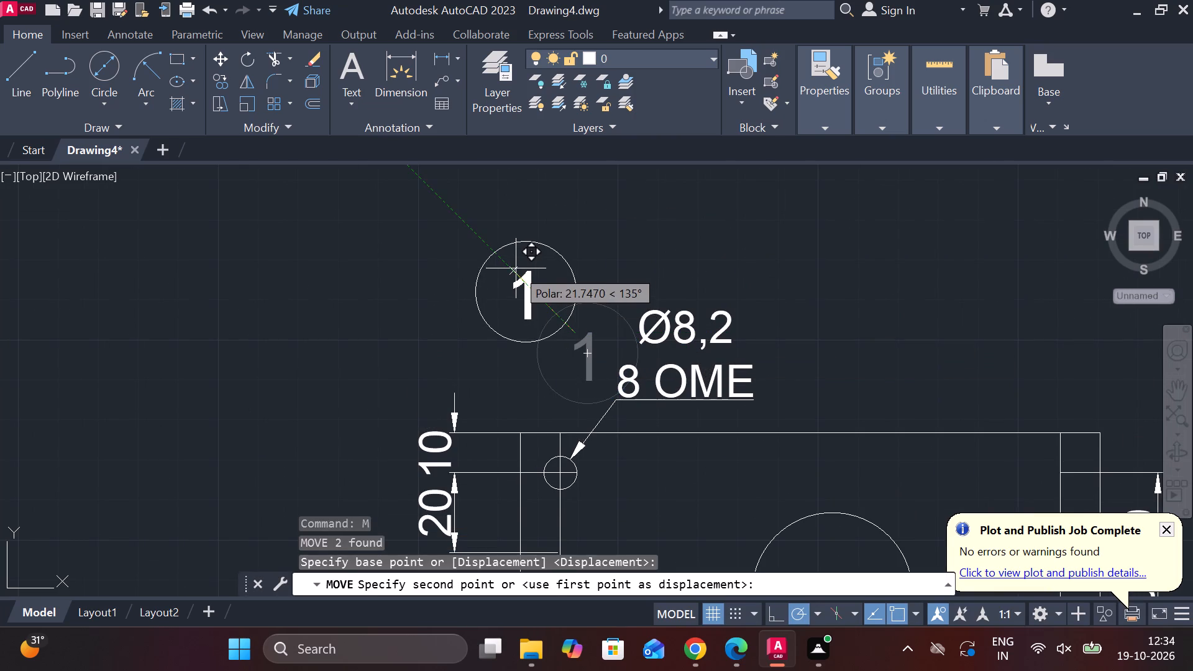
pyautogui.click(516, 268)
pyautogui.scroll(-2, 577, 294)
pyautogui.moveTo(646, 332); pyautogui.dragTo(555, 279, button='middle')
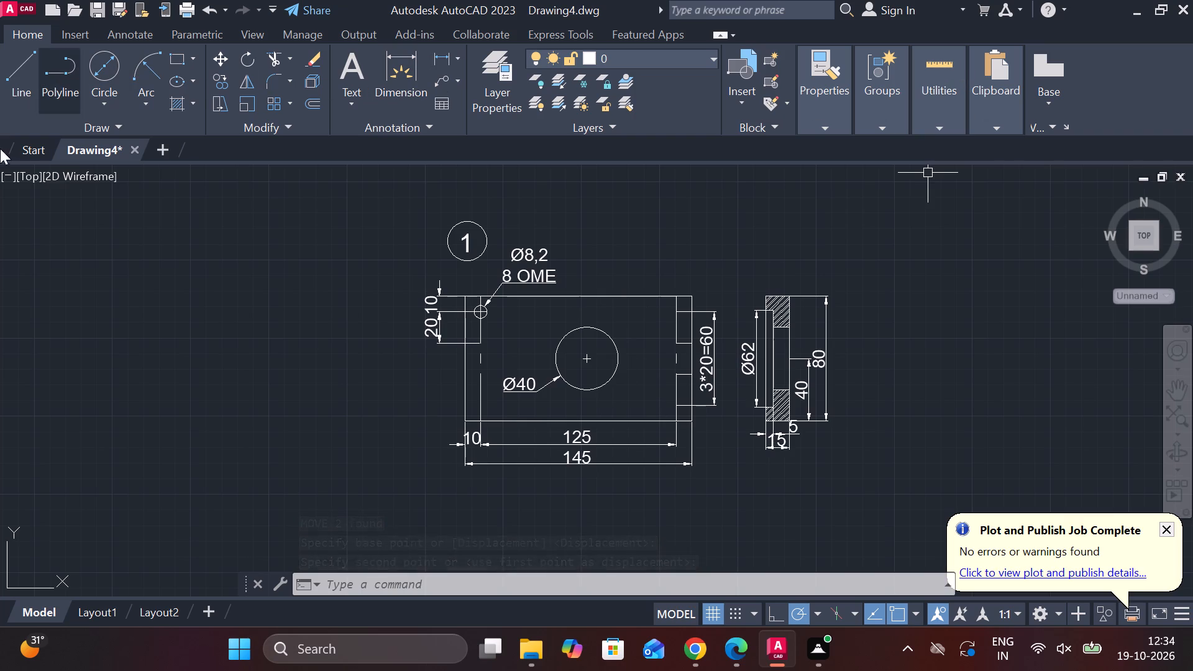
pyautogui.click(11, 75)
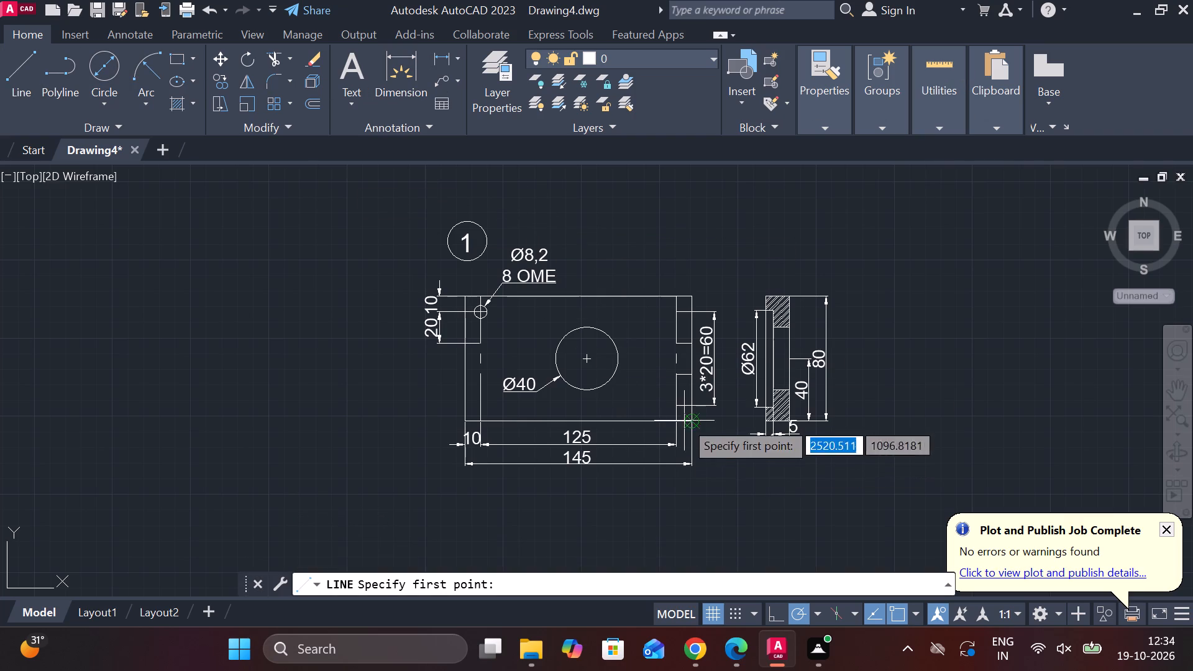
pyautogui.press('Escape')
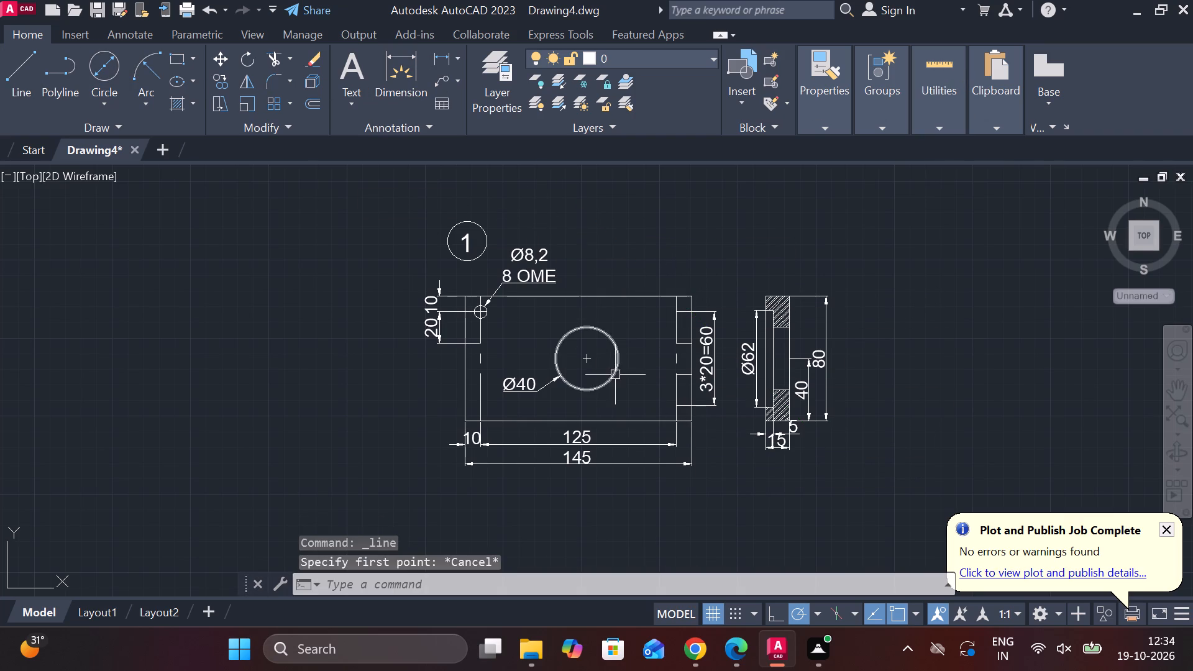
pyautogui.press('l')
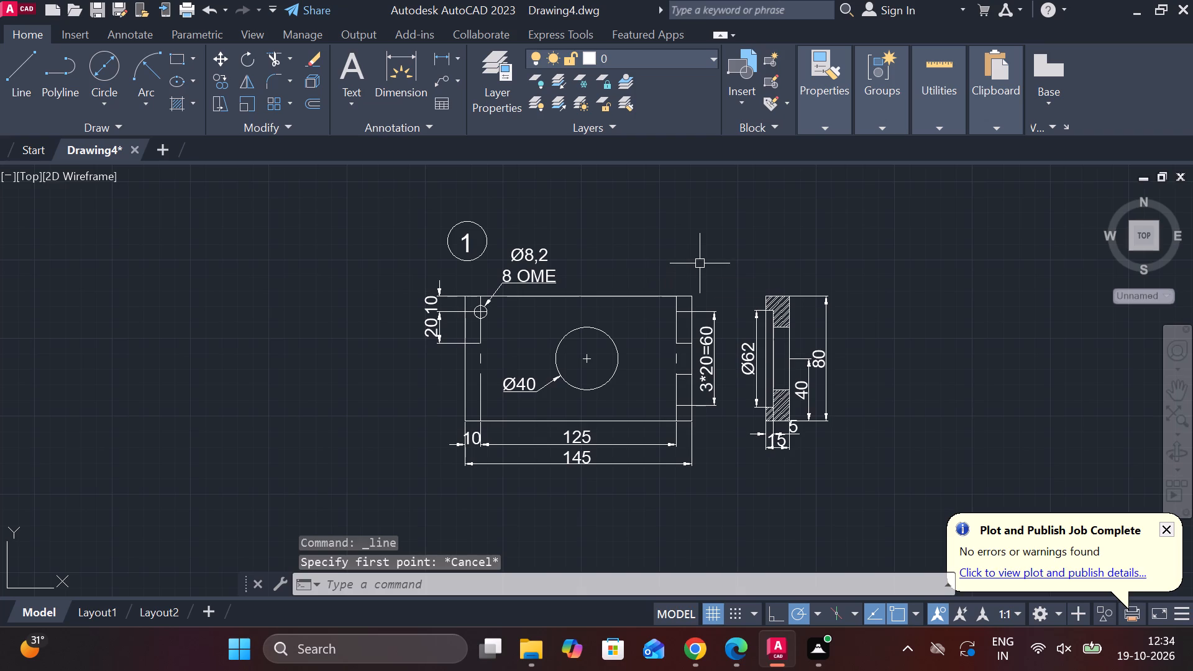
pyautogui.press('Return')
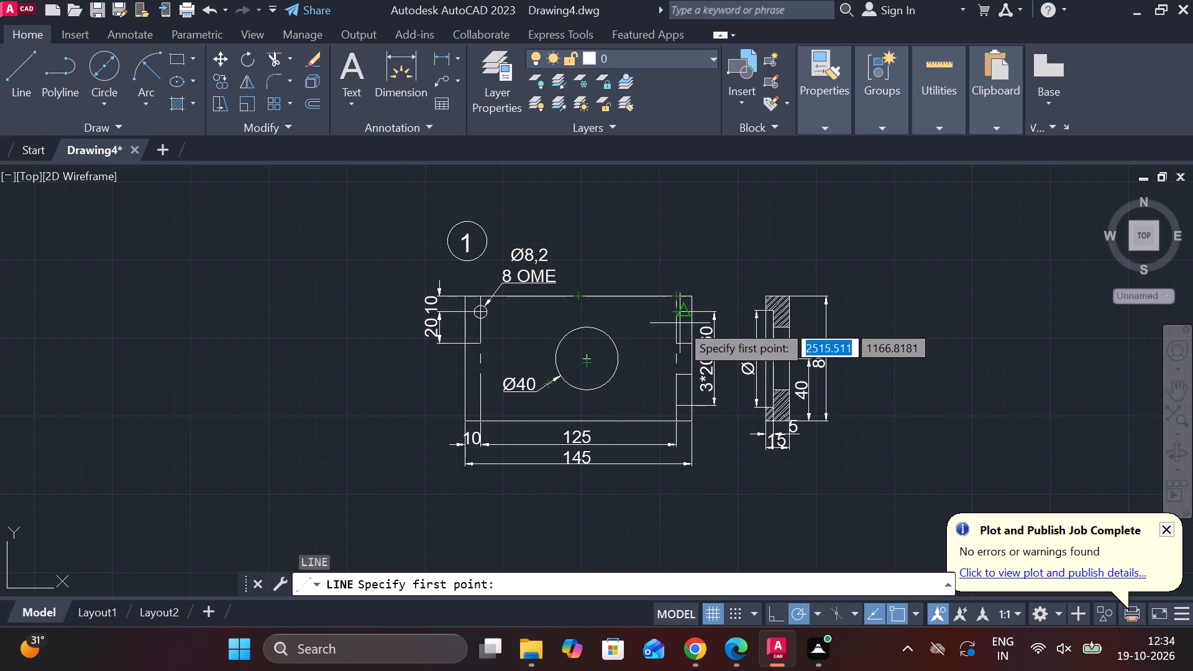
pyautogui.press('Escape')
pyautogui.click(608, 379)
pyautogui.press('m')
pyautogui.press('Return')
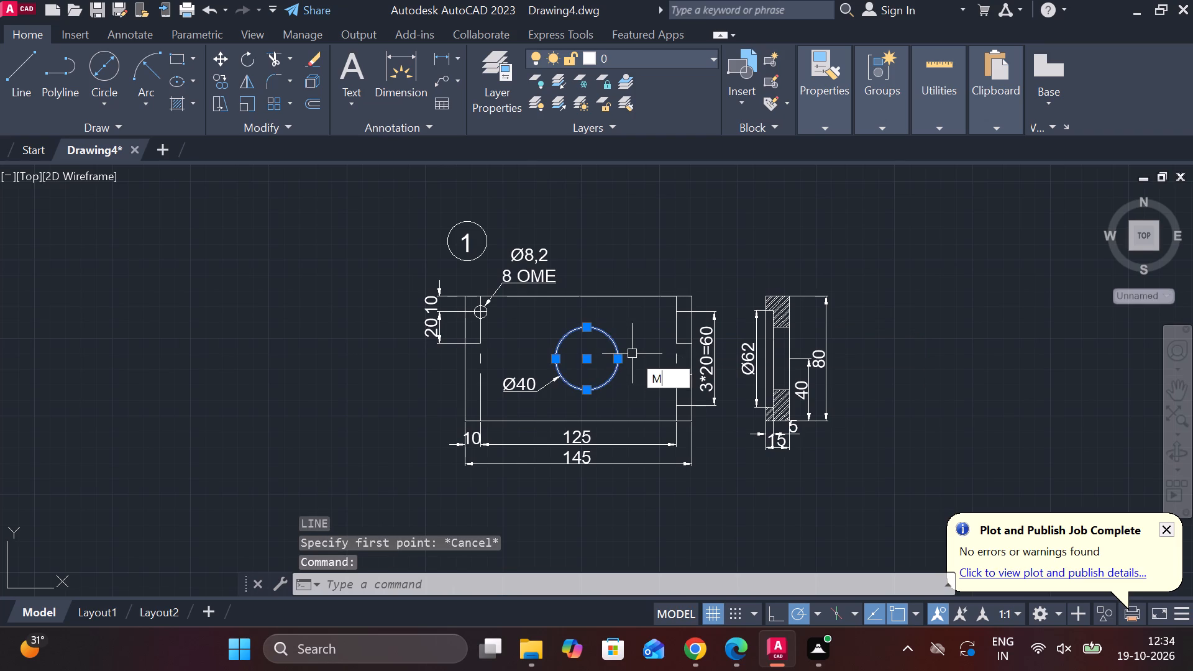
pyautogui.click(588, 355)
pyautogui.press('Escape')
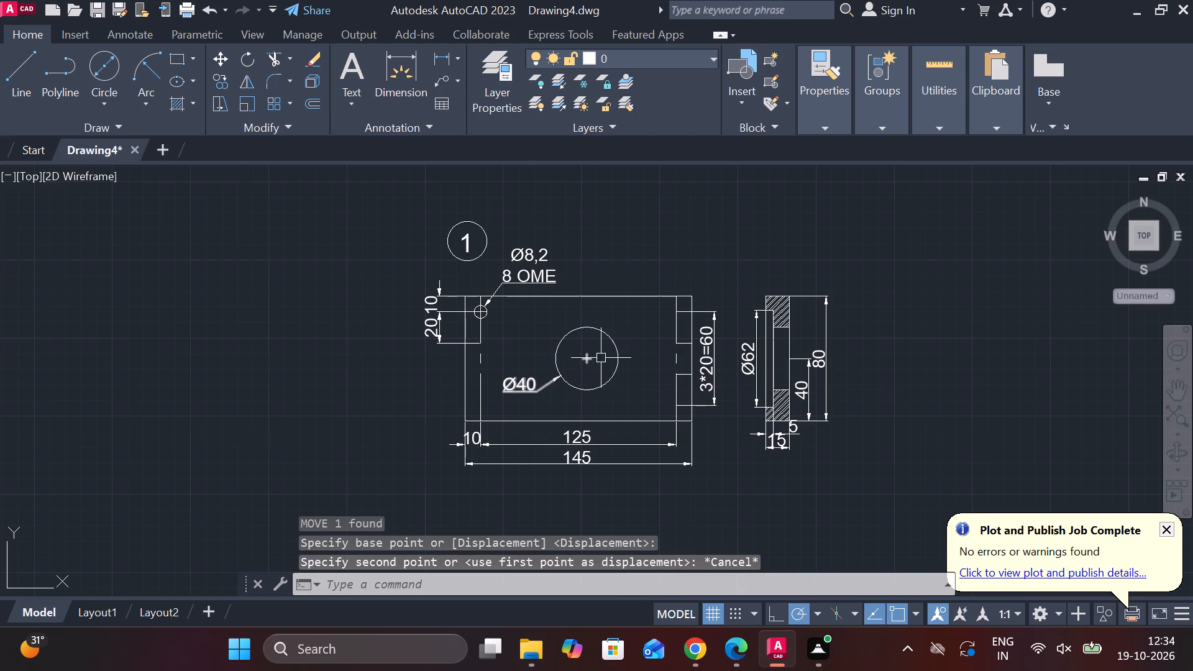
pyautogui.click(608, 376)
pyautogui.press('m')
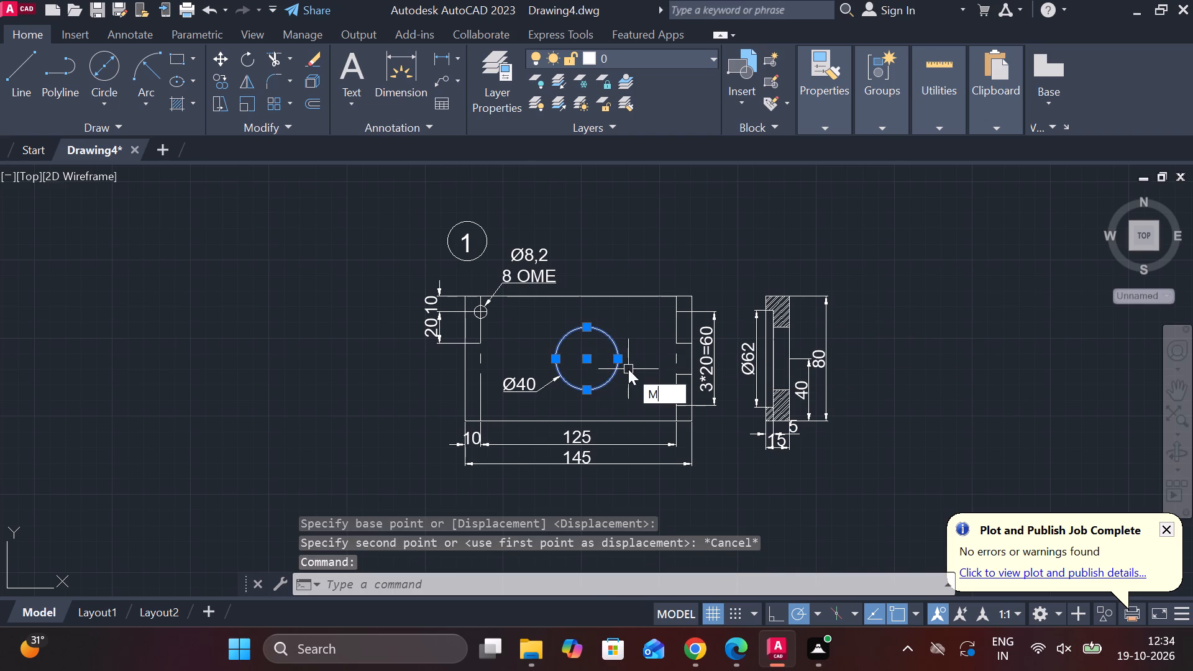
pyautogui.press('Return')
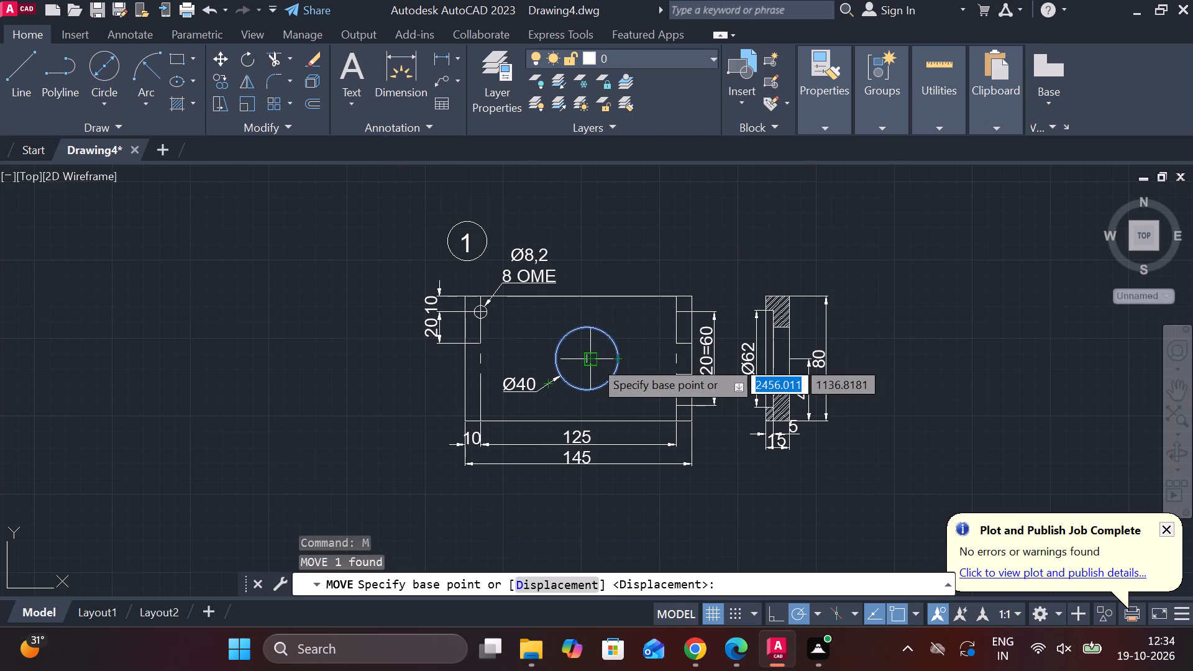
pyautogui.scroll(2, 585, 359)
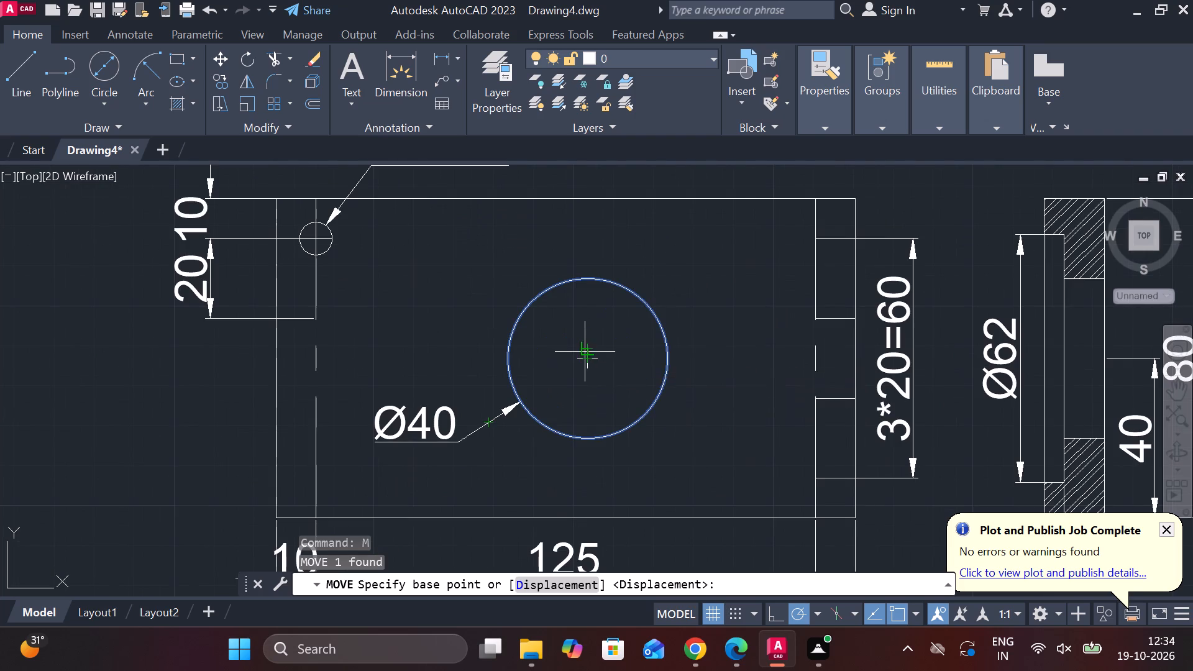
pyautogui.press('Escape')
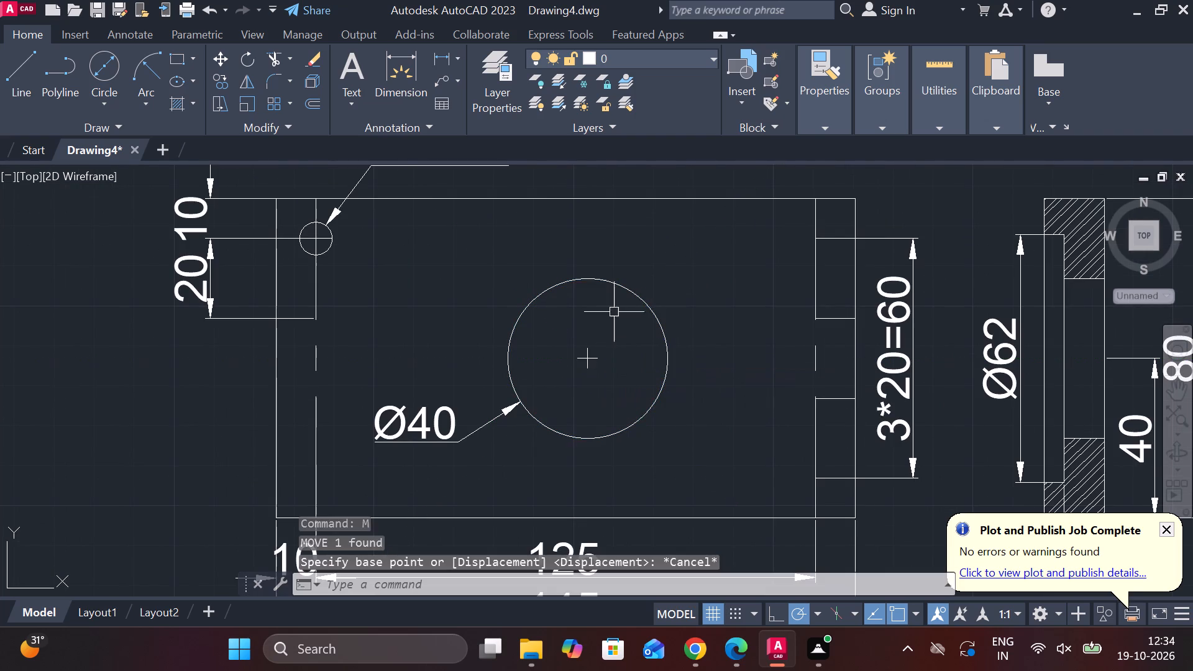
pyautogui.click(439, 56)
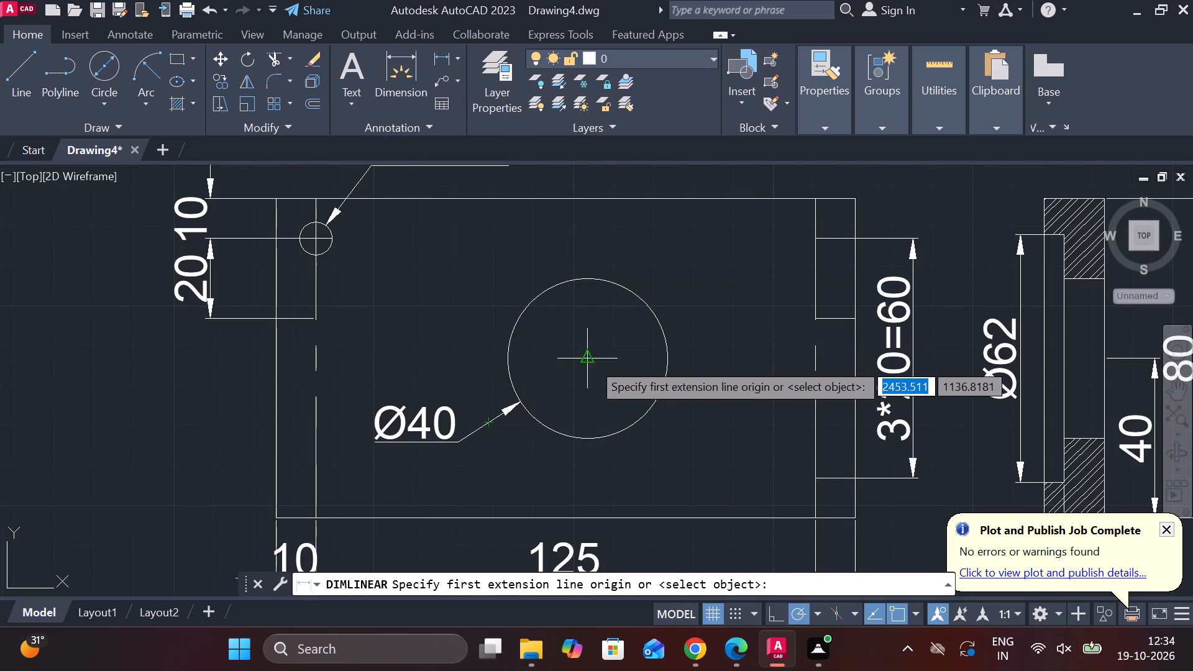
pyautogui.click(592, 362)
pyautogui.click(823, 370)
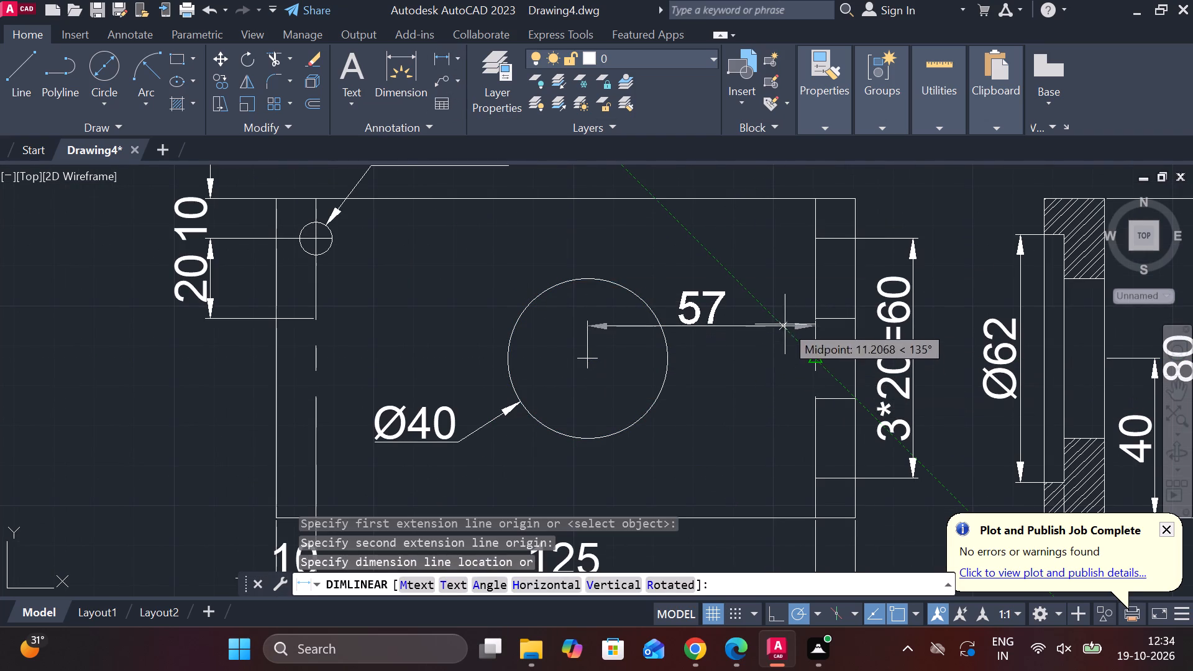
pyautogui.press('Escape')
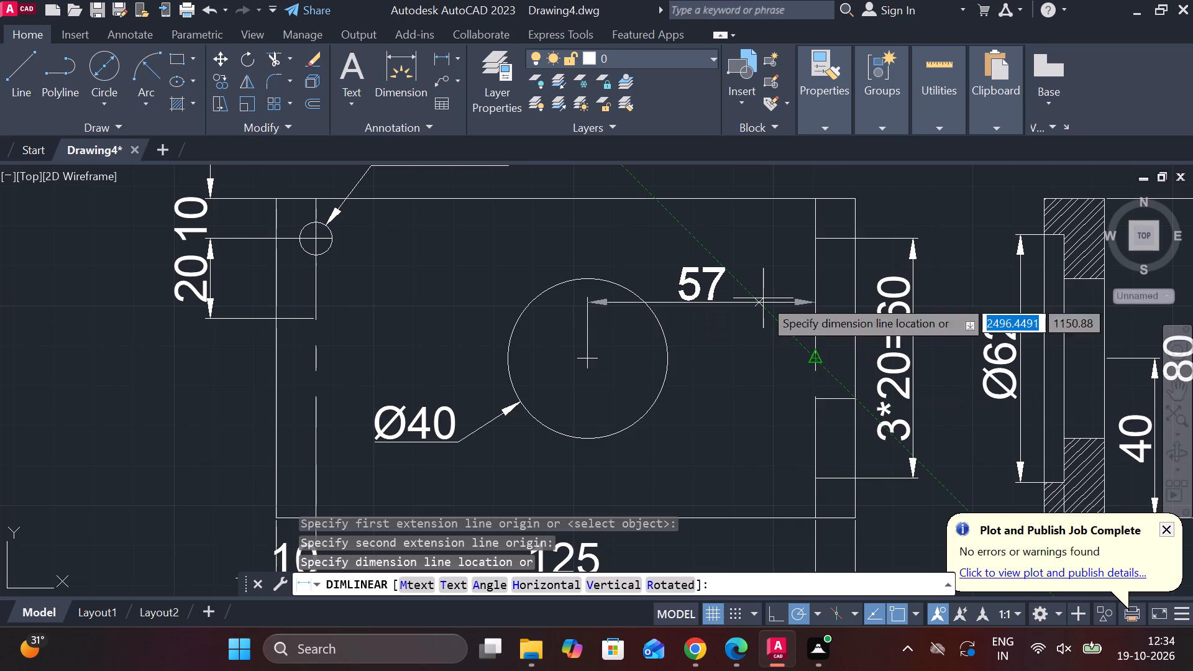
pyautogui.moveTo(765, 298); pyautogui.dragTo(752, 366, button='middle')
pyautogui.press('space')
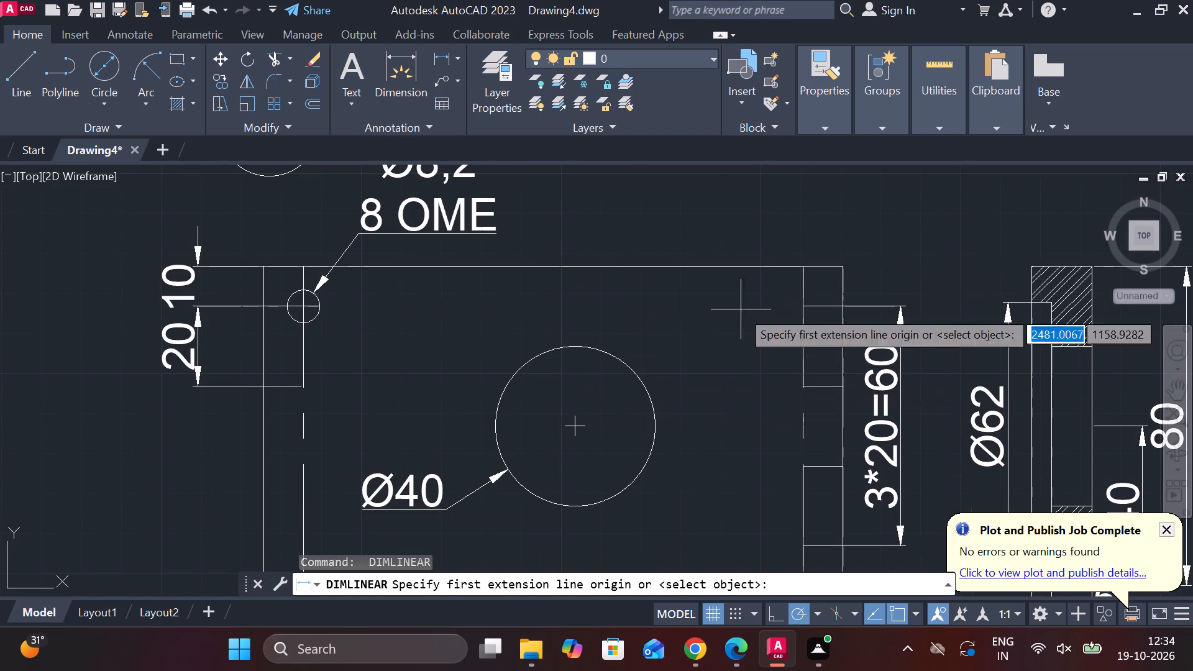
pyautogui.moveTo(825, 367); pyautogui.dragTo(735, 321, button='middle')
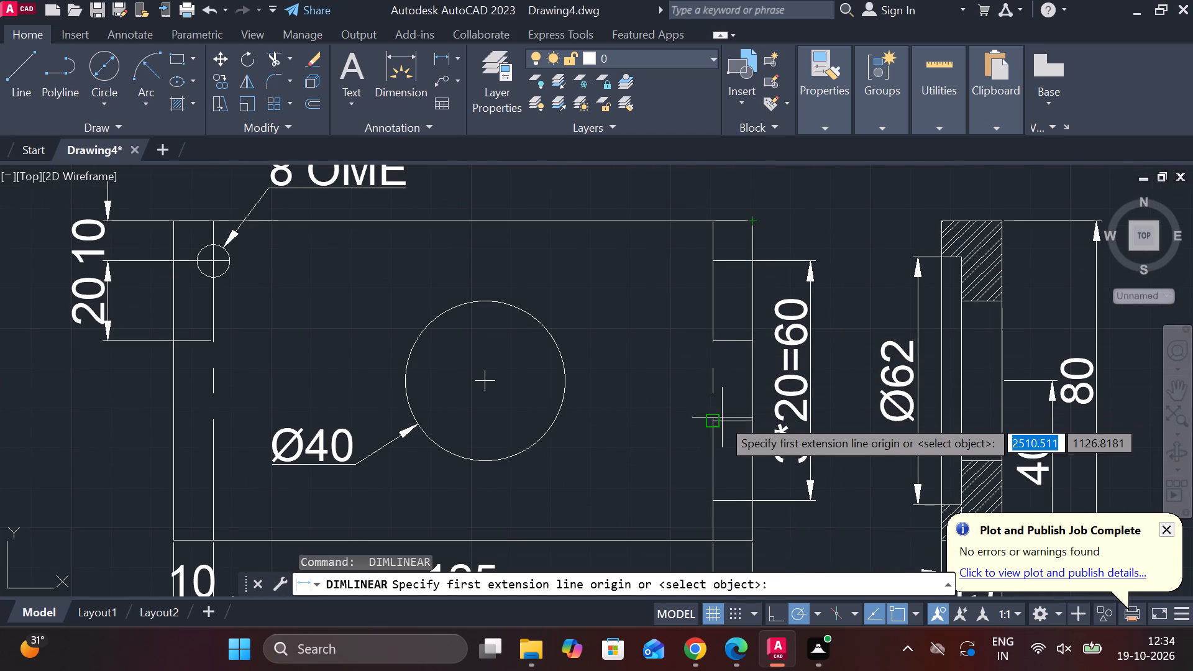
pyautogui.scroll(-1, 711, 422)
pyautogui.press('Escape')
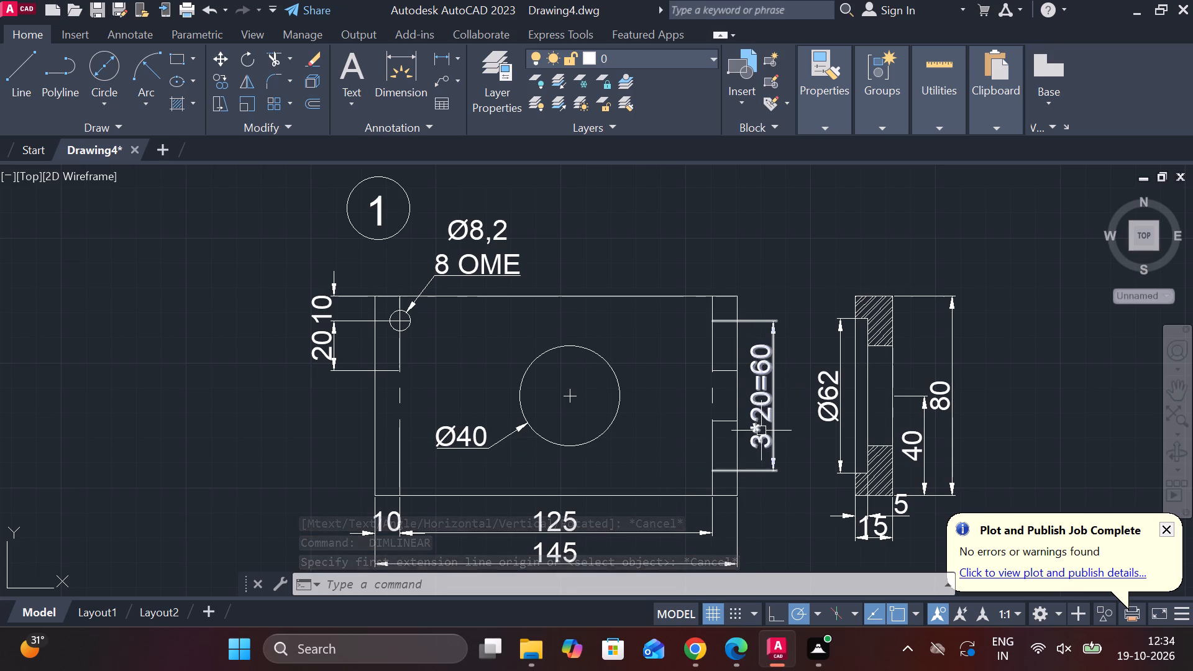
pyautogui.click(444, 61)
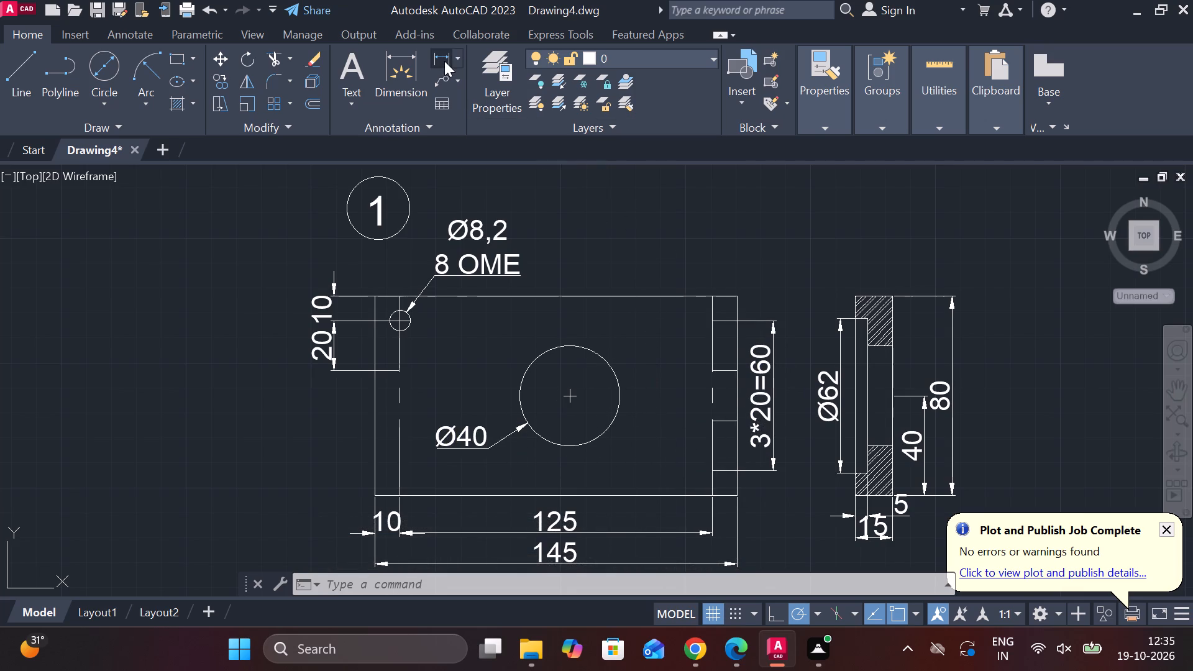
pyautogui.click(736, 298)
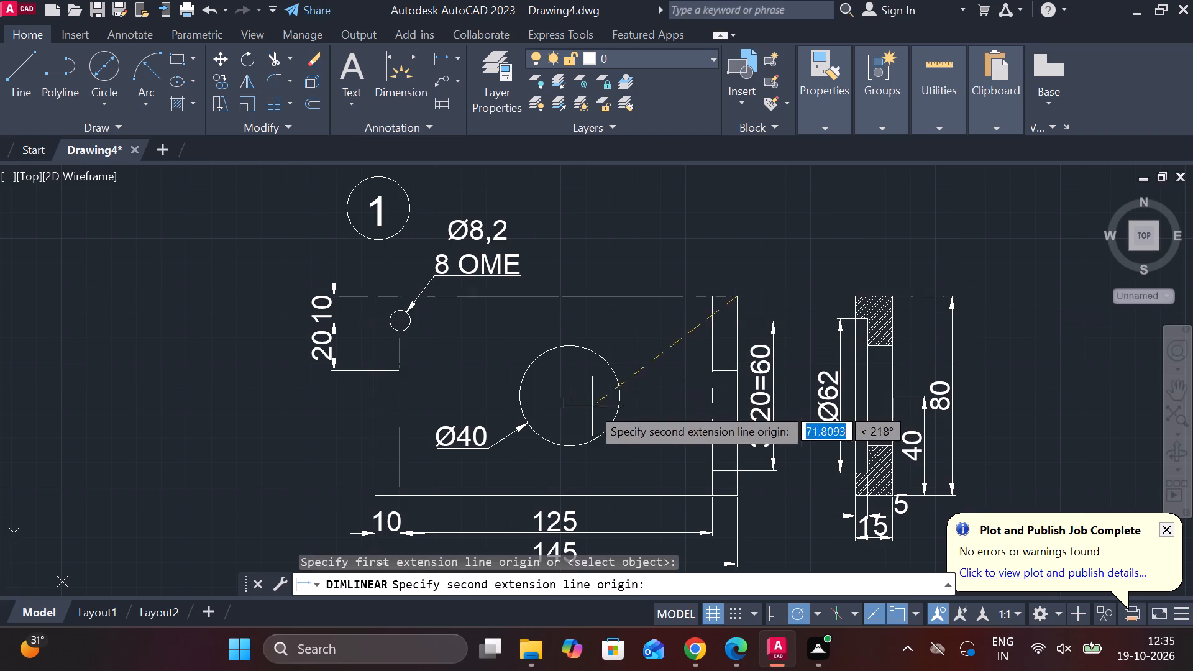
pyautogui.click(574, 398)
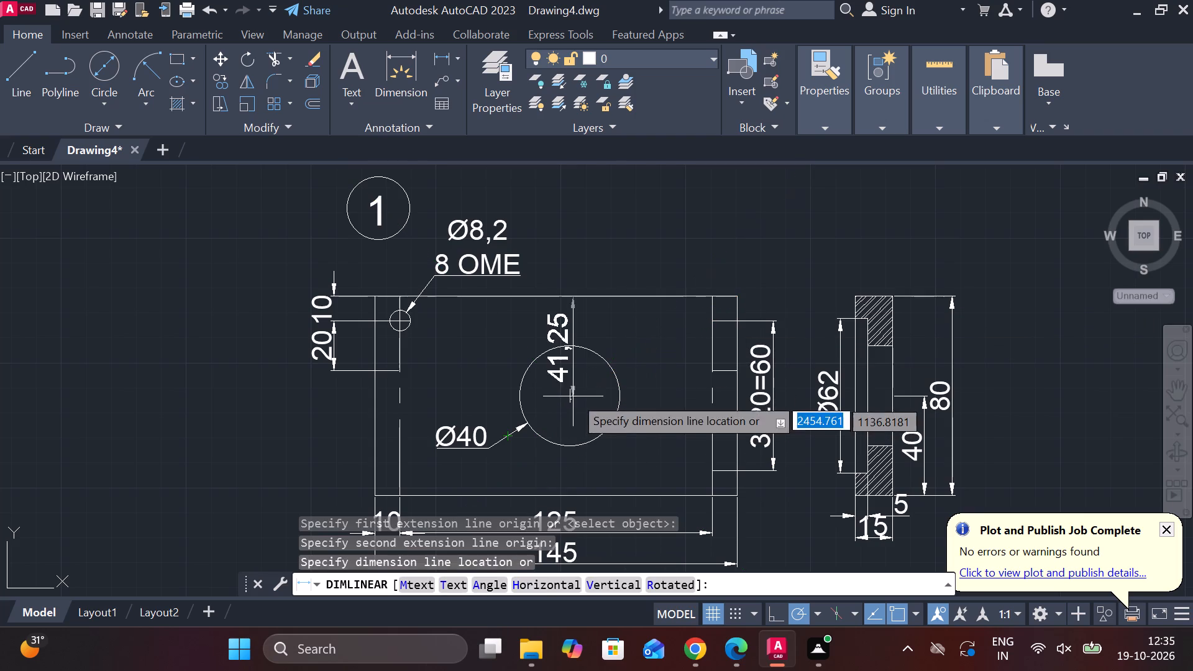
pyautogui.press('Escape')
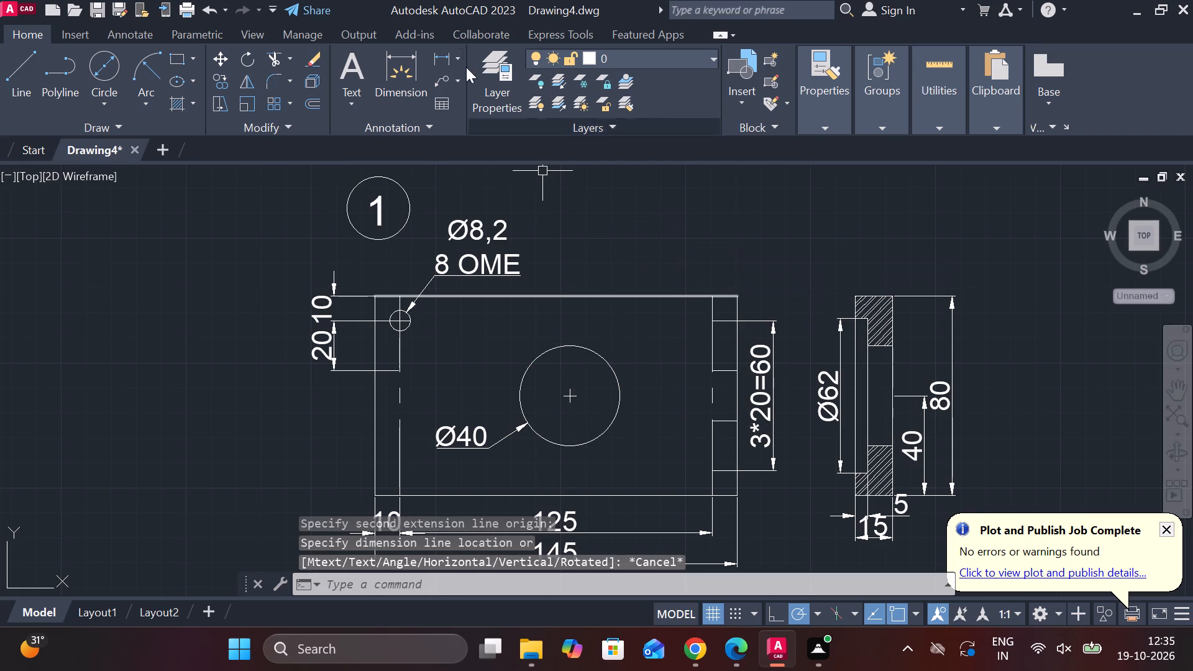
# Add a horizontal linear dimension from the Ø40 hole's centre to the plate's right outer edge, placed above the plate.
pyautogui.click(441, 50)
pyautogui.scroll(2, 551, 341)
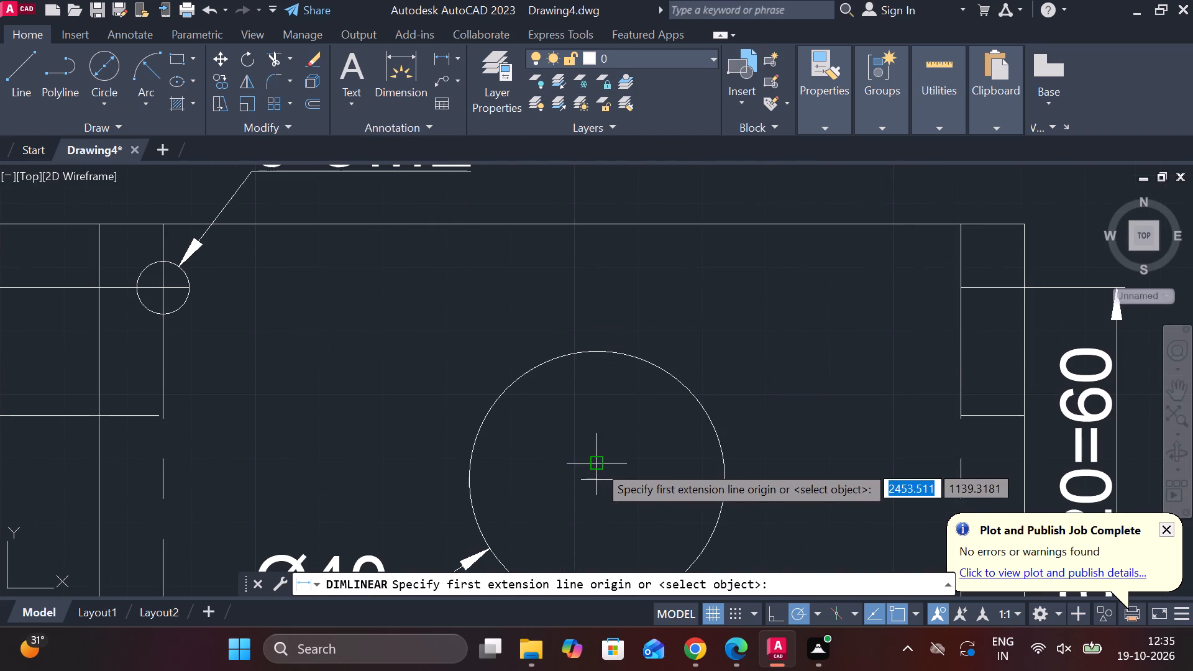
pyautogui.click(594, 477)
pyautogui.moveTo(886, 464); pyautogui.dragTo(684, 371, button='middle')
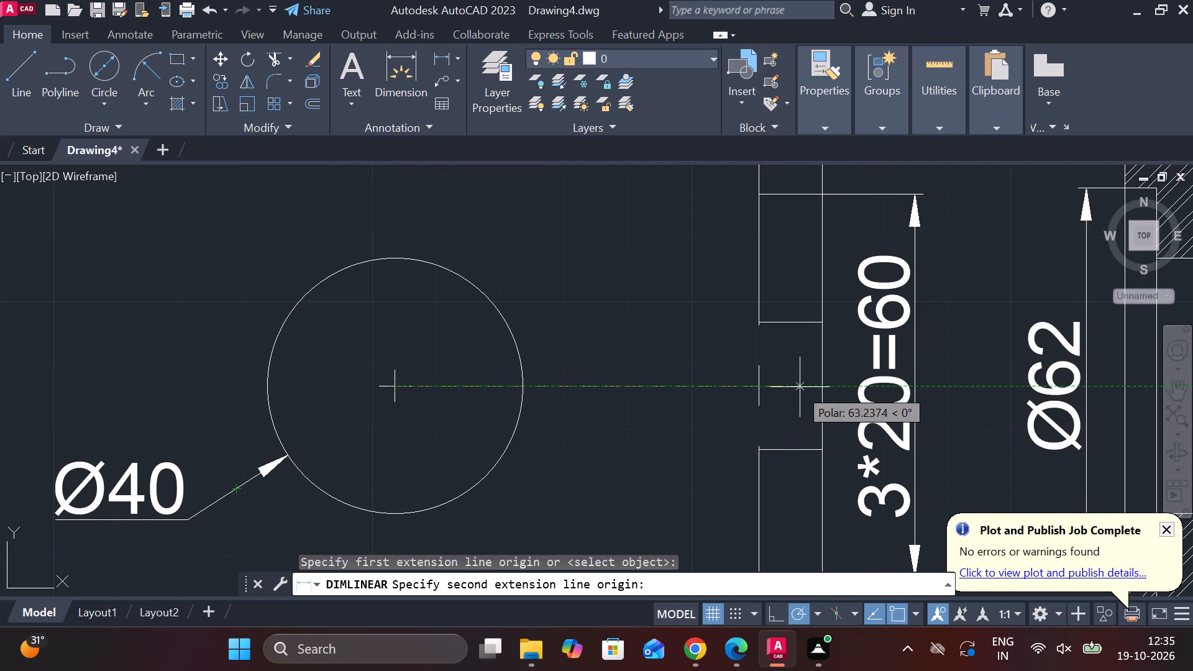
pyautogui.click(818, 385)
pyautogui.scroll(-2, 582, 252)
pyautogui.moveTo(580, 250); pyautogui.dragTo(605, 399, button='middle')
pyautogui.click(590, 328)
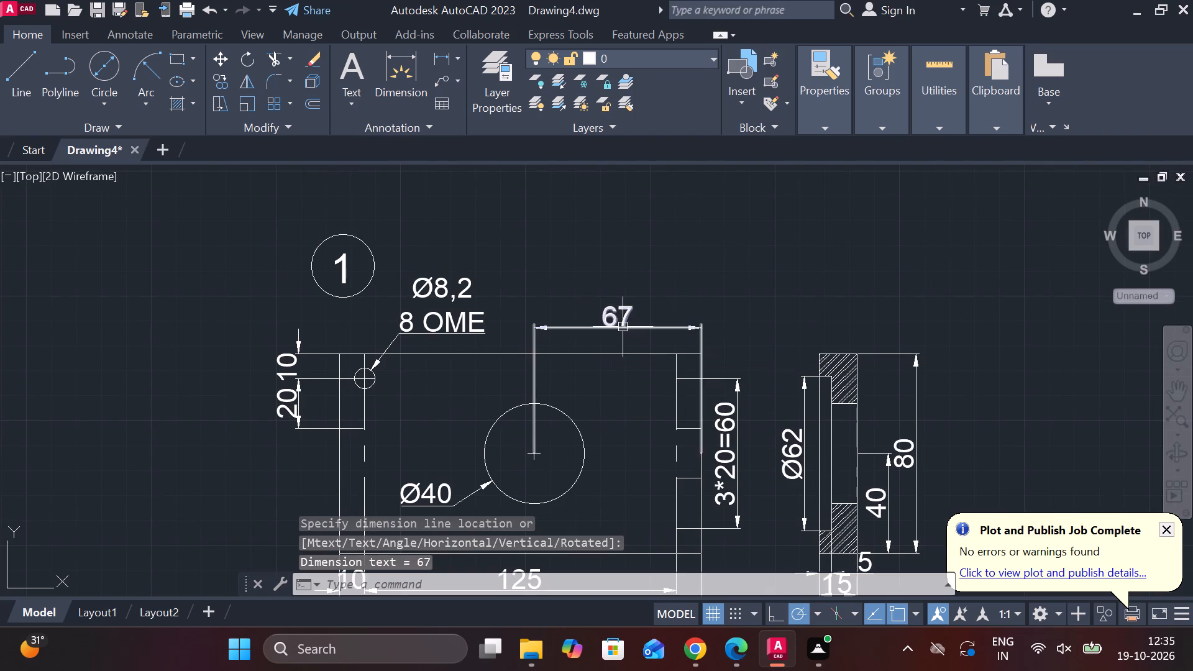
# Add the multiline text "SECTION A-A" below the hatched section view of the plate.
pyautogui.moveTo(624, 327); pyautogui.dragTo(593, 250, button='middle')
pyautogui.scroll(-1, 592, 234)
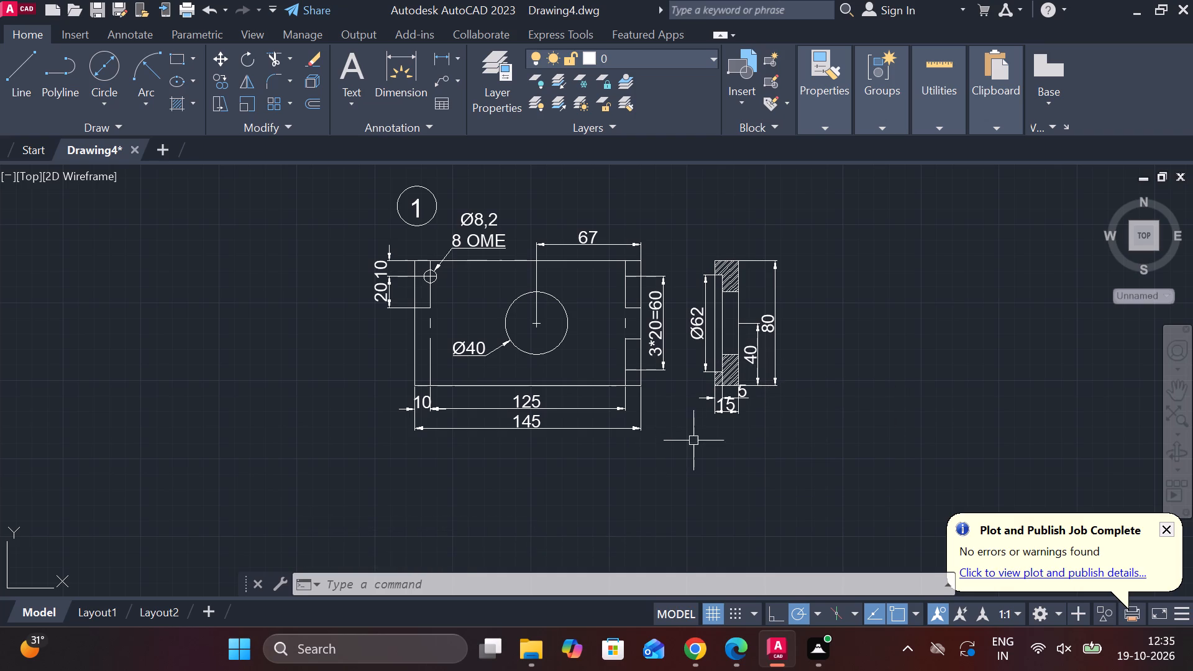
pyautogui.moveTo(545, 465); pyautogui.dragTo(543, 456, button='middle')
pyautogui.scroll(1, 523, 243)
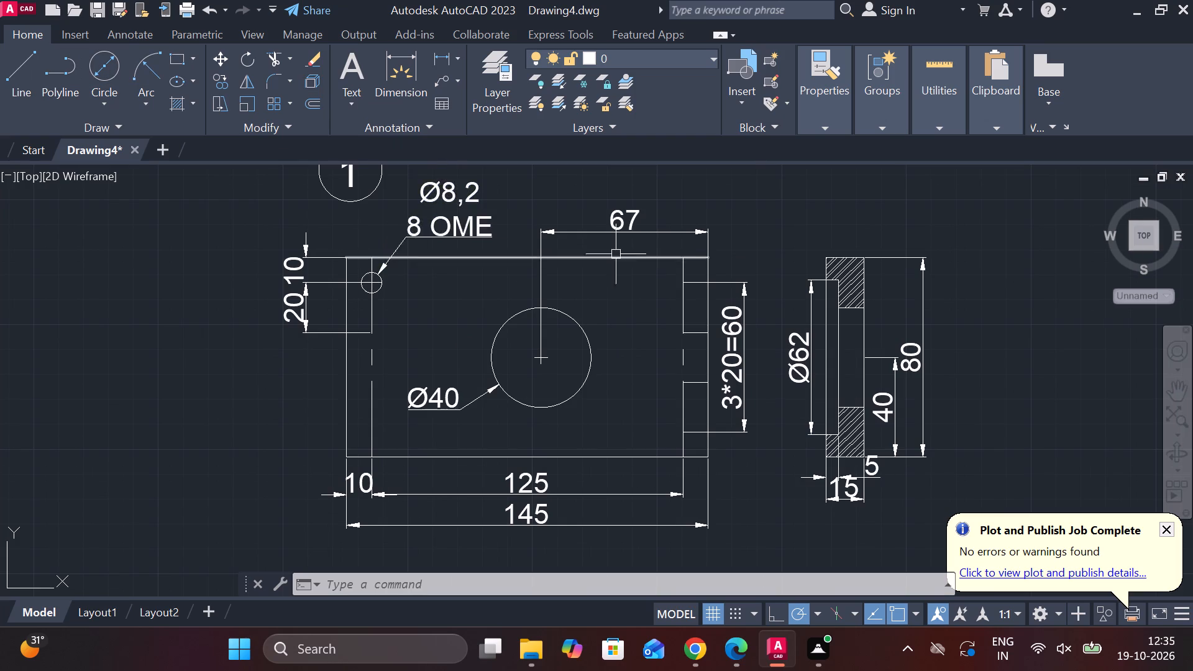
pyautogui.moveTo(644, 284); pyautogui.dragTo(544, 181, button='middle')
pyautogui.write('MT')
pyautogui.press('space')
pyautogui.click(679, 419)
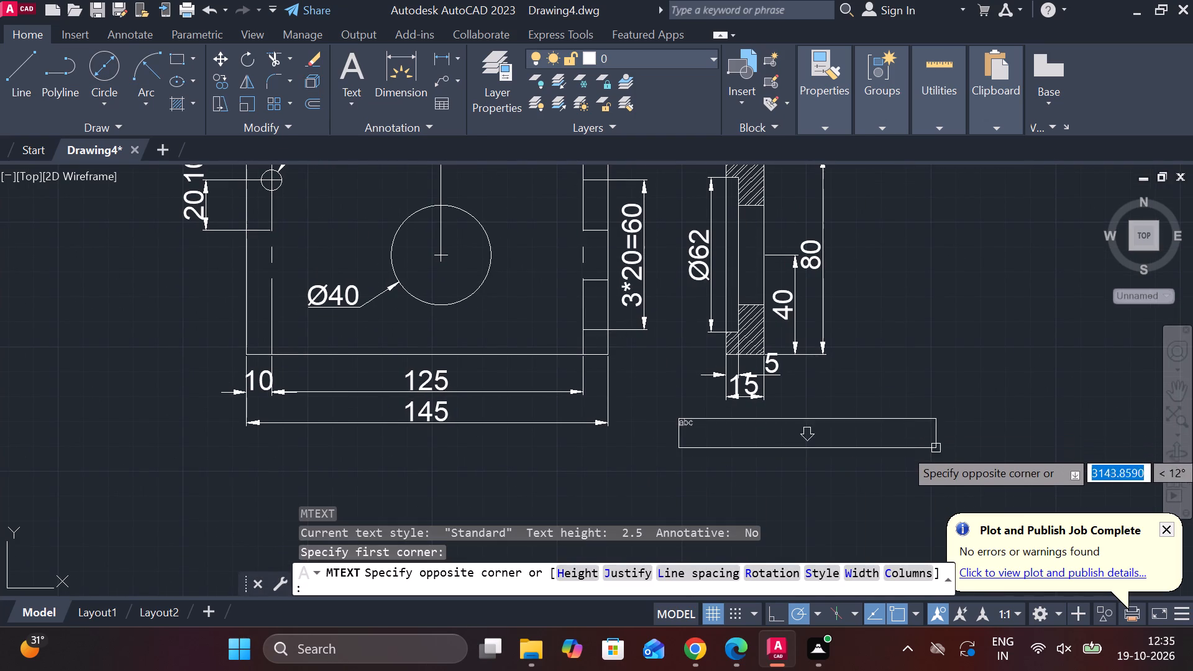
pyautogui.click(918, 461)
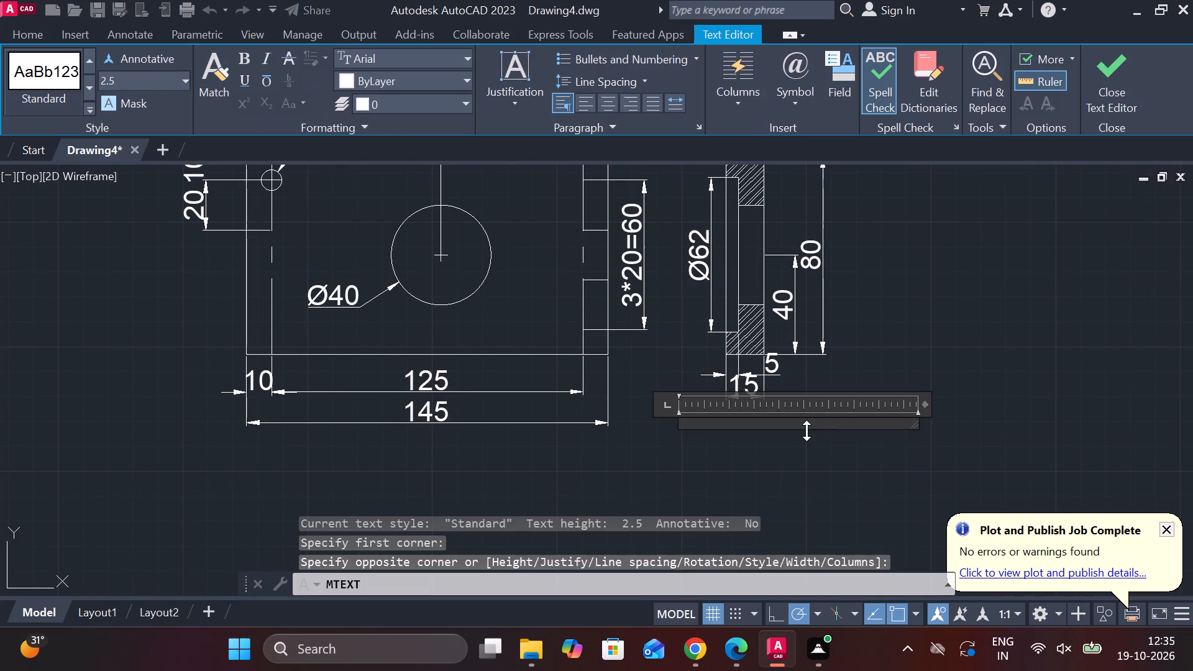
pyautogui.press('s')
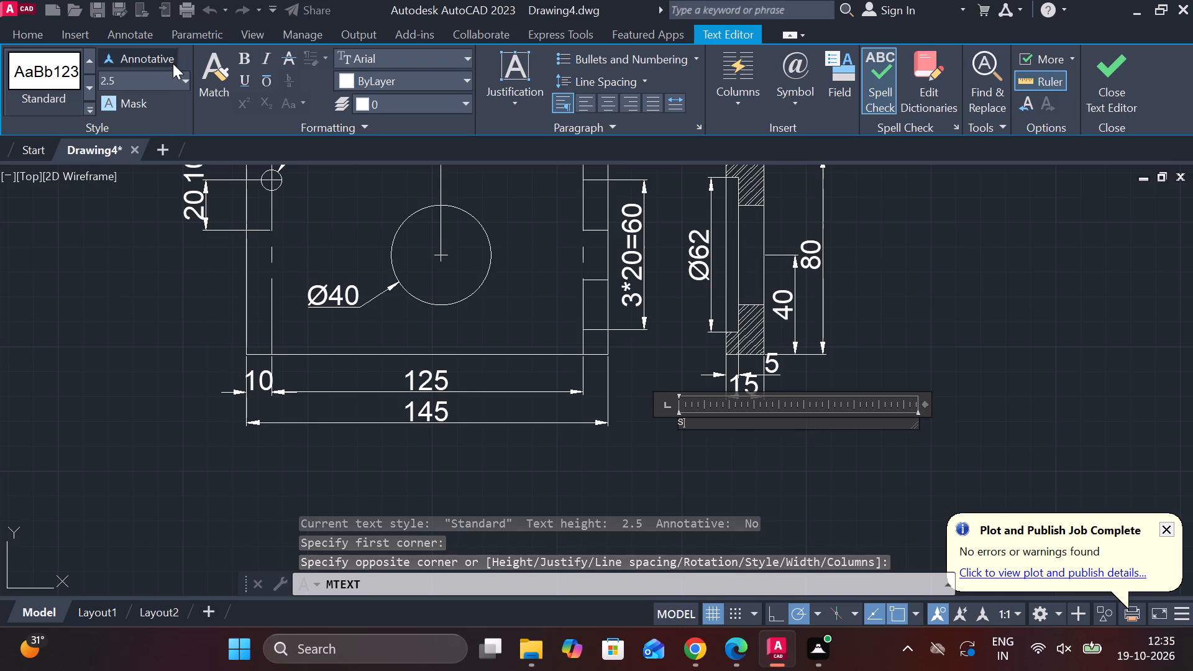
pyautogui.click(180, 73)
pyautogui.click(181, 79)
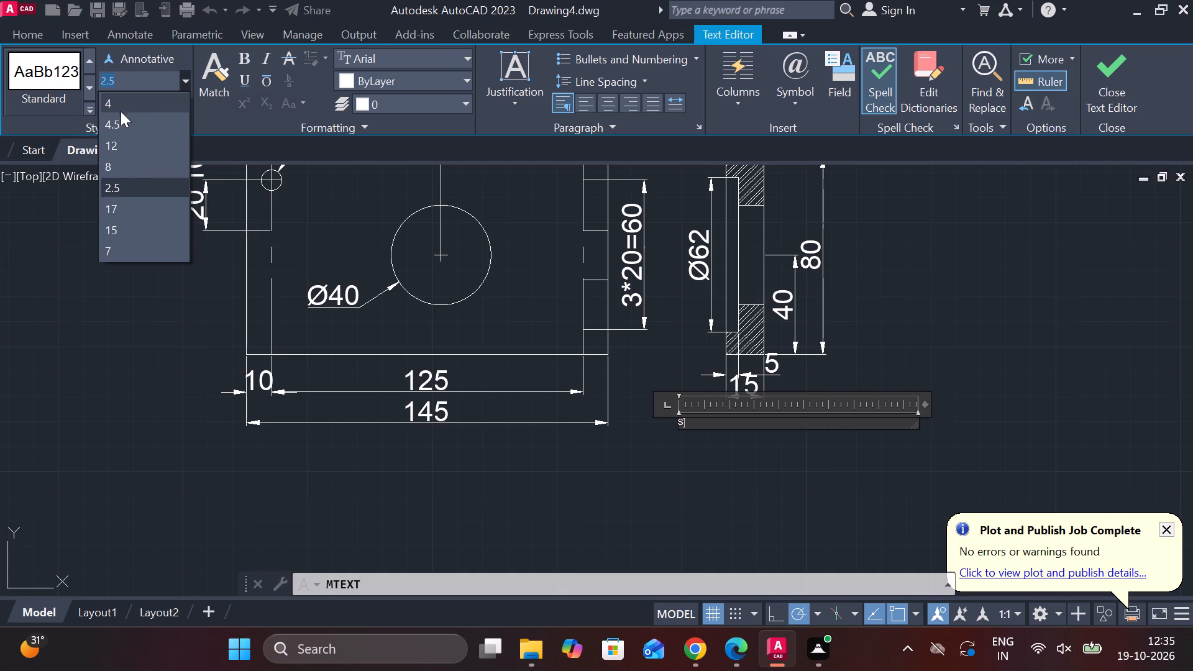
pyautogui.click(122, 157)
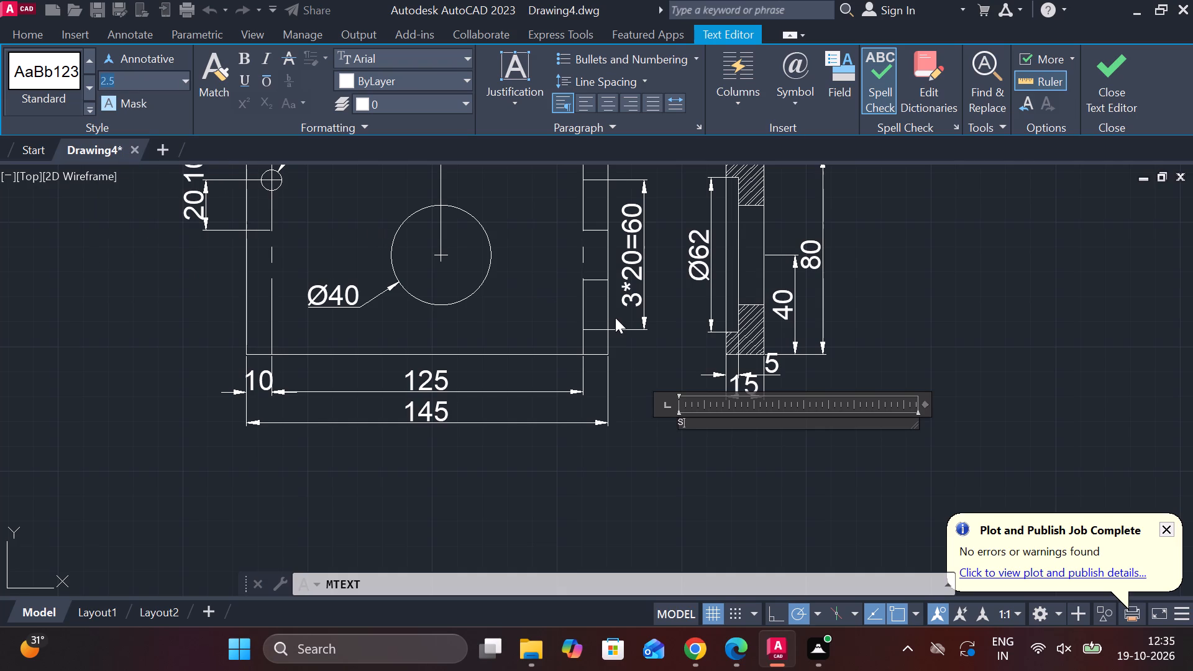
pyautogui.press('\\')
pyautogui.press('BackSpace')
pyautogui.write('SECR')
pyautogui.press('BackSpace')
pyautogui.write('TION A')
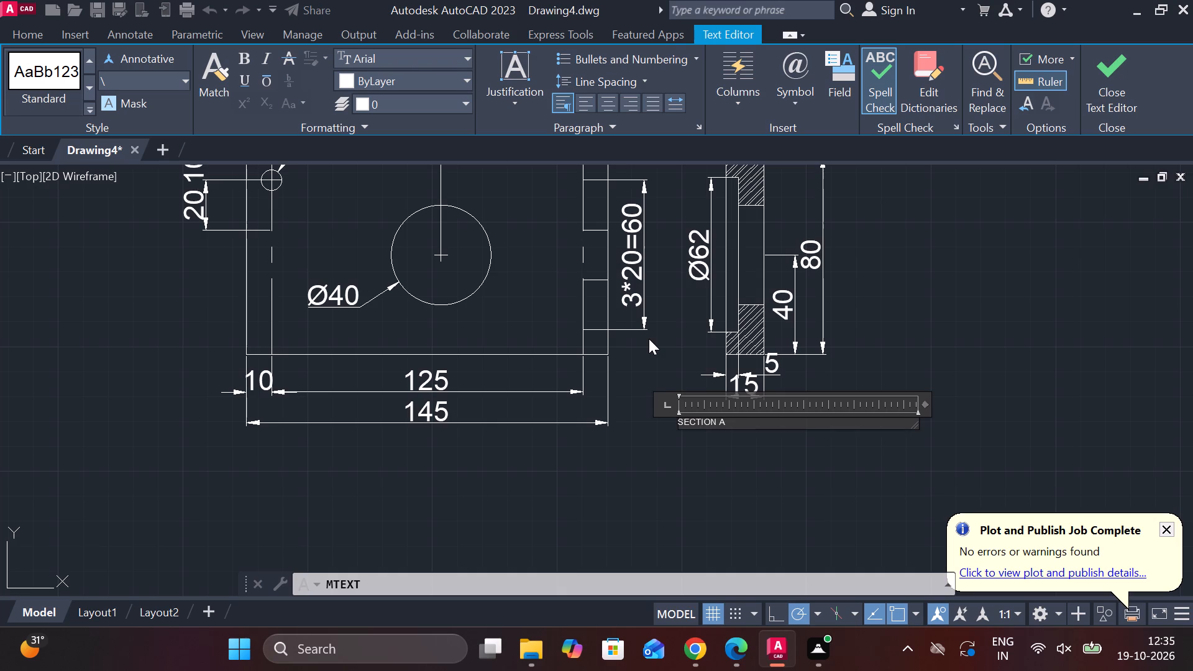
pyautogui.write('-A')
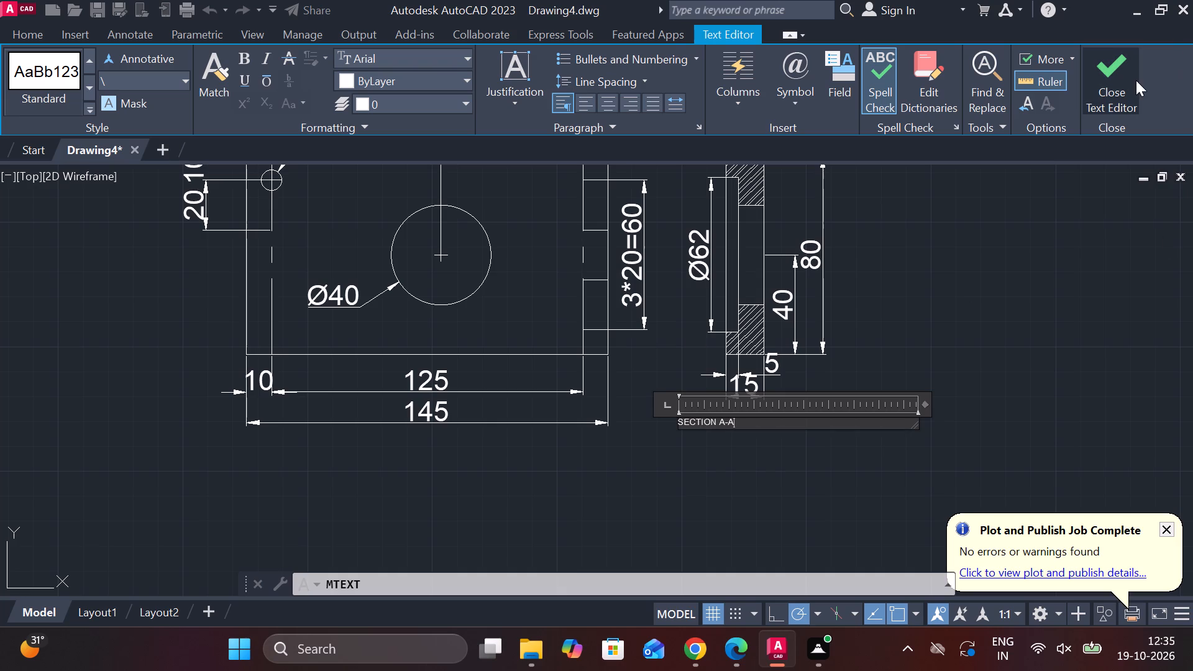
pyautogui.click(1136, 80)
# Set the text height of the whole SECTION A-A label to 8.
pyautogui.doubleClick(710, 424)
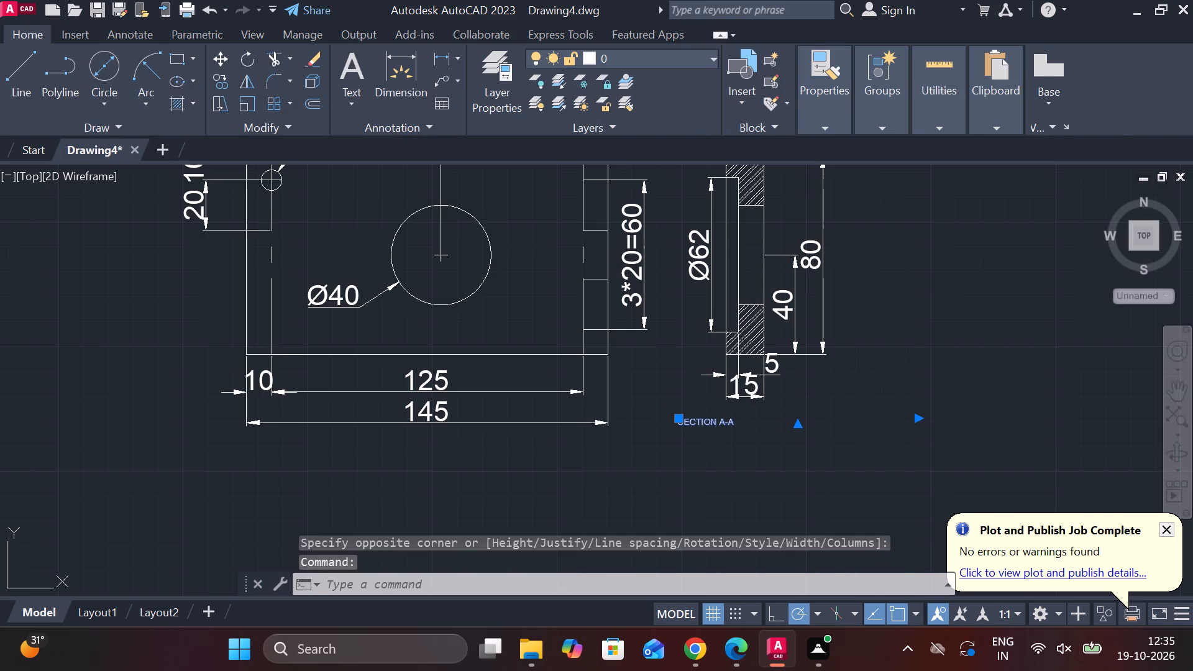
pyautogui.moveTo(738, 418); pyautogui.dragTo(653, 422)
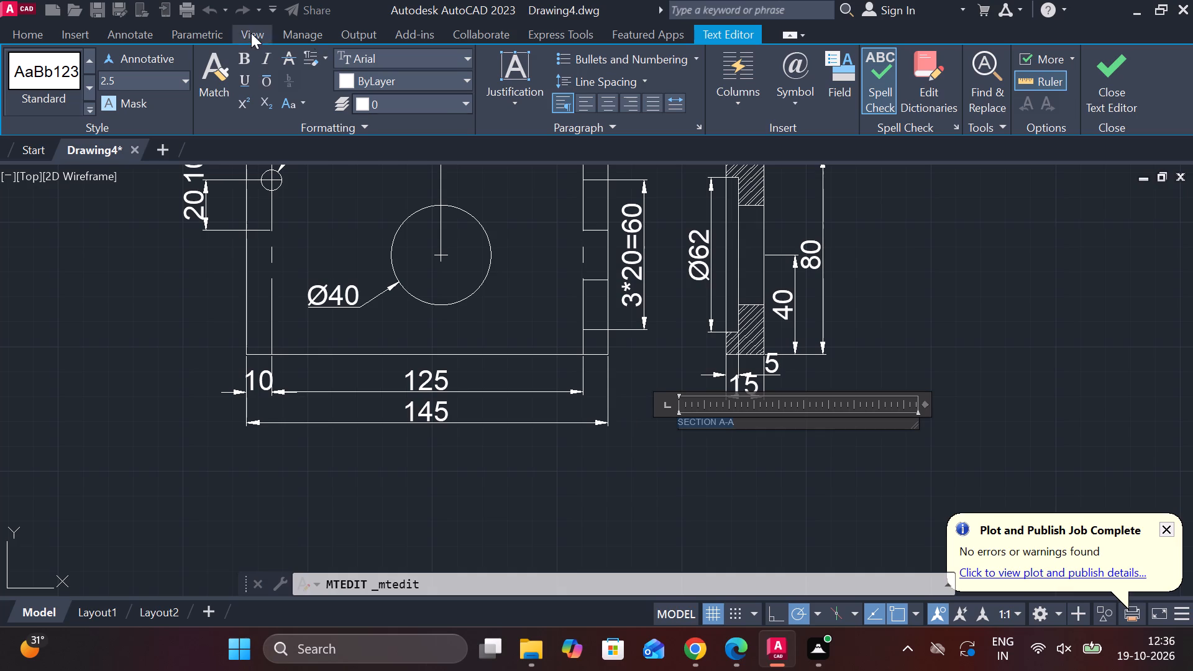
pyautogui.click(191, 83)
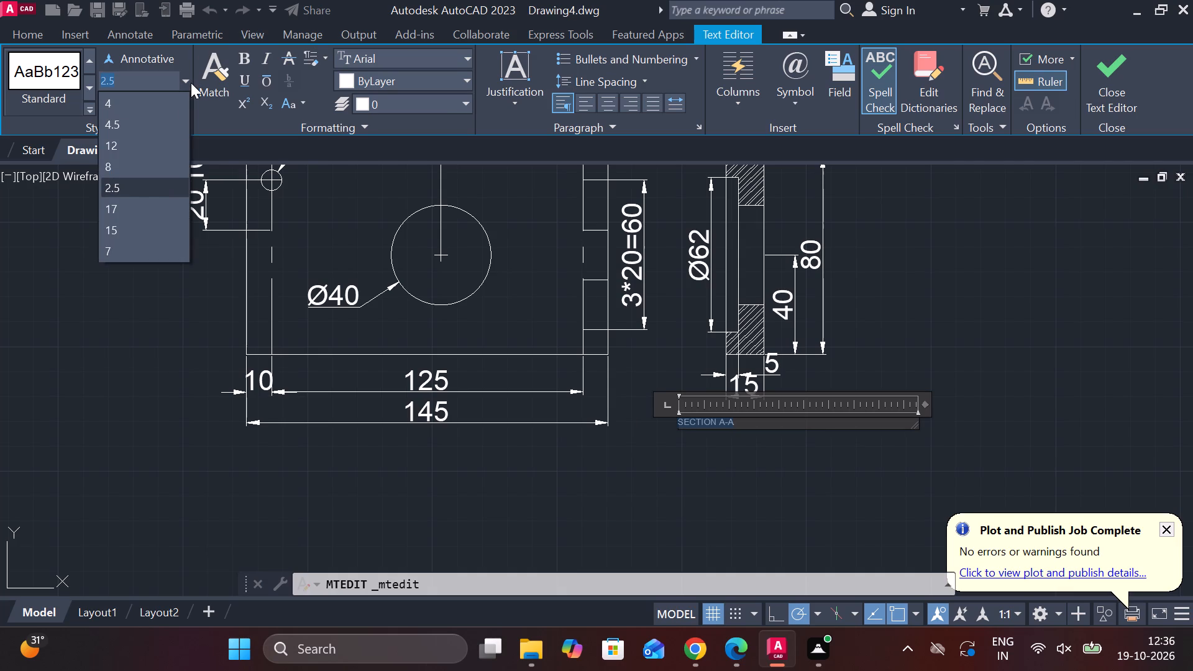
pyautogui.click(119, 174)
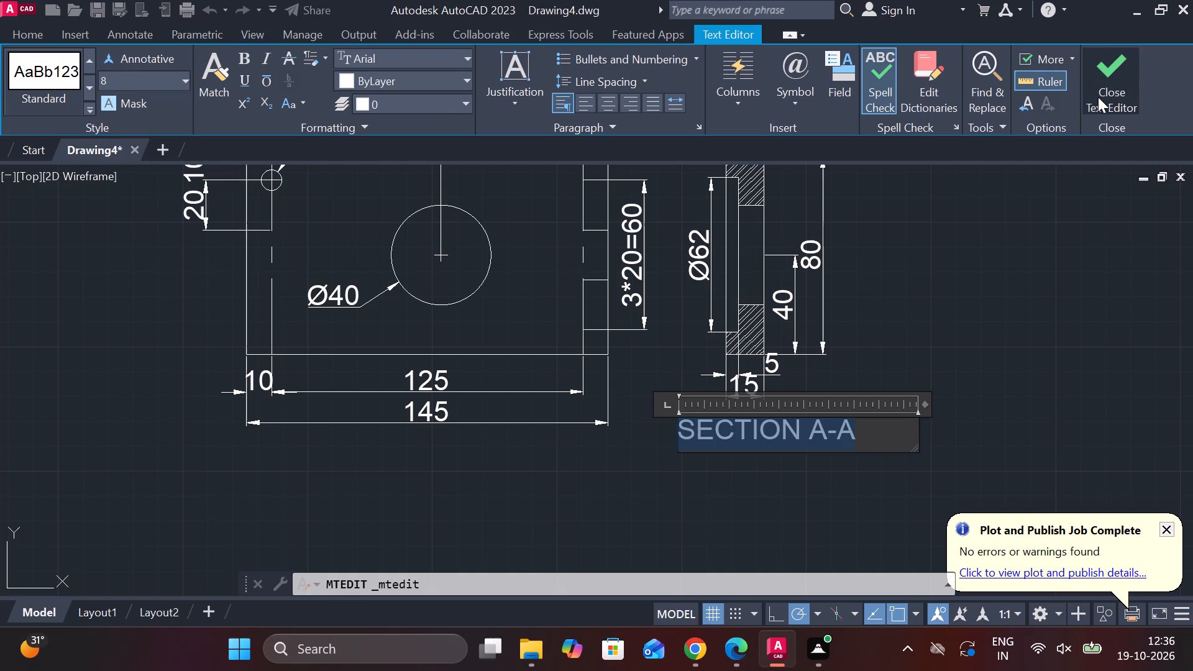
pyautogui.click(1098, 97)
# Shift the SECTION A-A label slightly down and sideways so it sits beneath the section view with more clearance.
pyautogui.scroll(1, 797, 401)
pyautogui.click(759, 463)
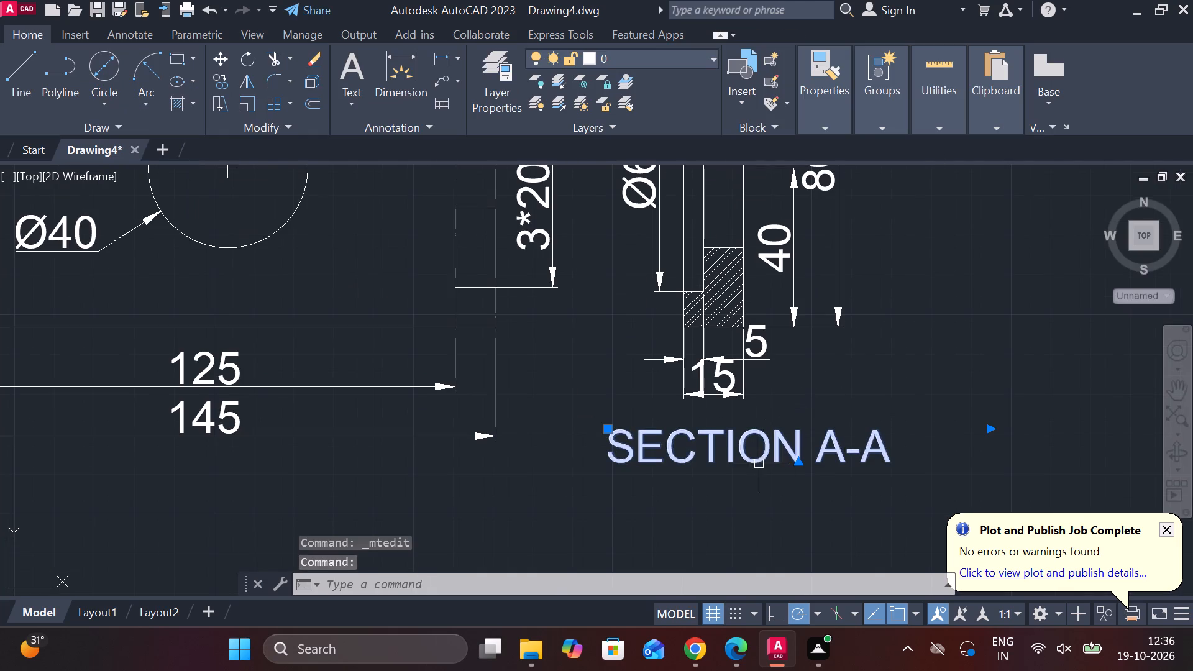
pyautogui.click(605, 429)
pyautogui.moveTo(601, 439); pyautogui.dragTo(587, 374, button='middle')
pyautogui.click(574, 399)
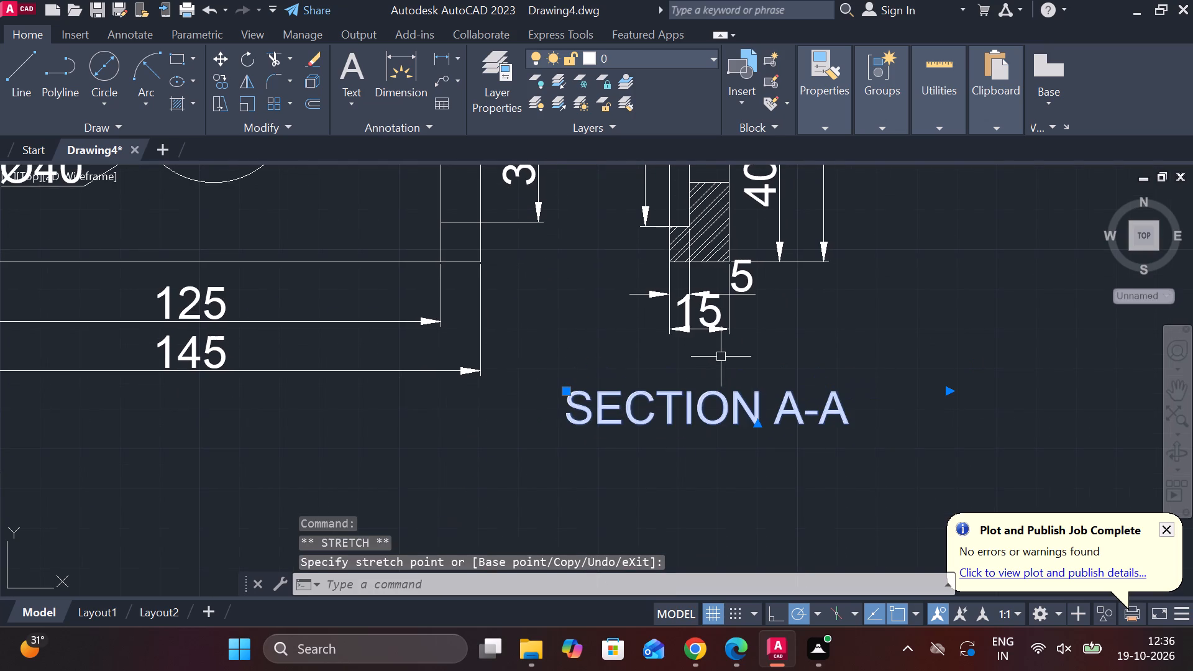
pyautogui.press('Escape')
# Move the section view's overall thickness dimension 15 further down, away from the 5 dimension.
pyautogui.click(692, 313)
pyautogui.scroll(1, 703, 301)
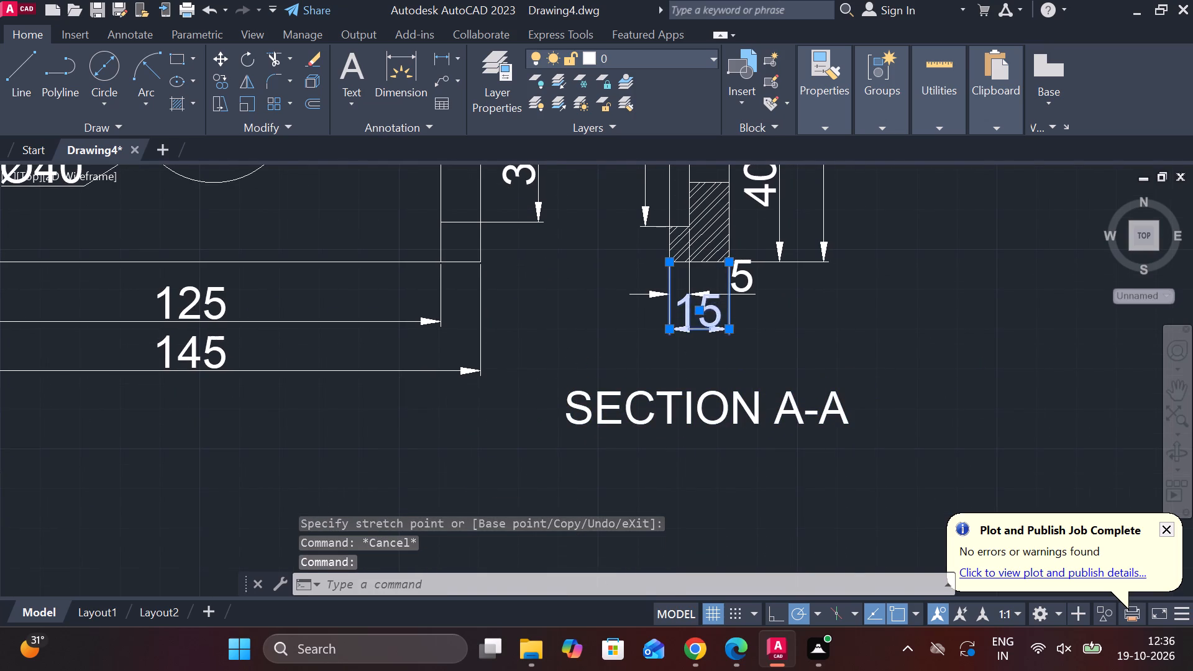
pyautogui.click(697, 319)
pyautogui.click(690, 388)
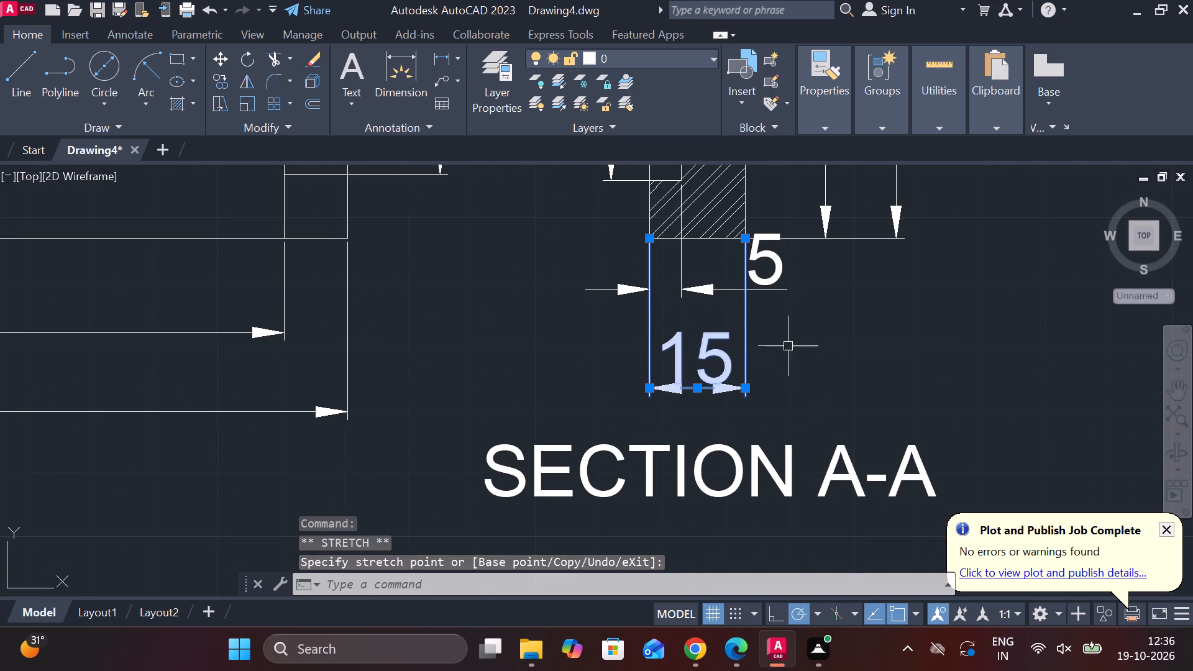
pyautogui.press('Escape')
# Move the dimension line of the 5 mm recess dimension slightly lower beneath the section view.
pyautogui.scroll(-1, 813, 309)
pyautogui.scroll(1, 811, 304)
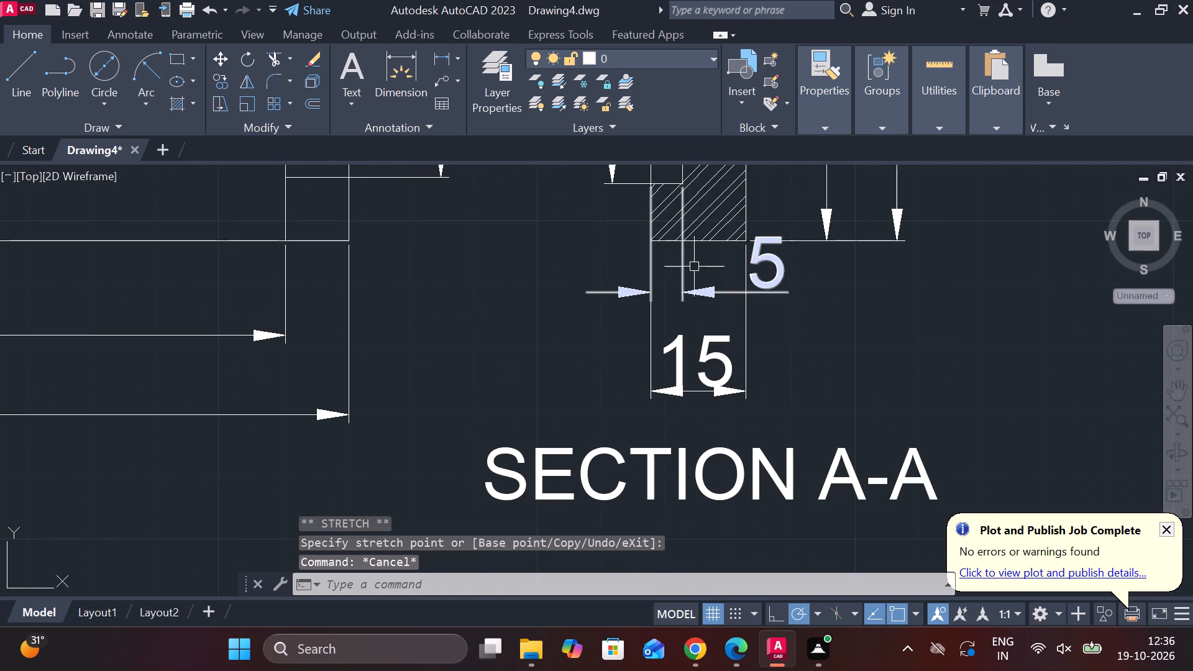
pyautogui.click(698, 289)
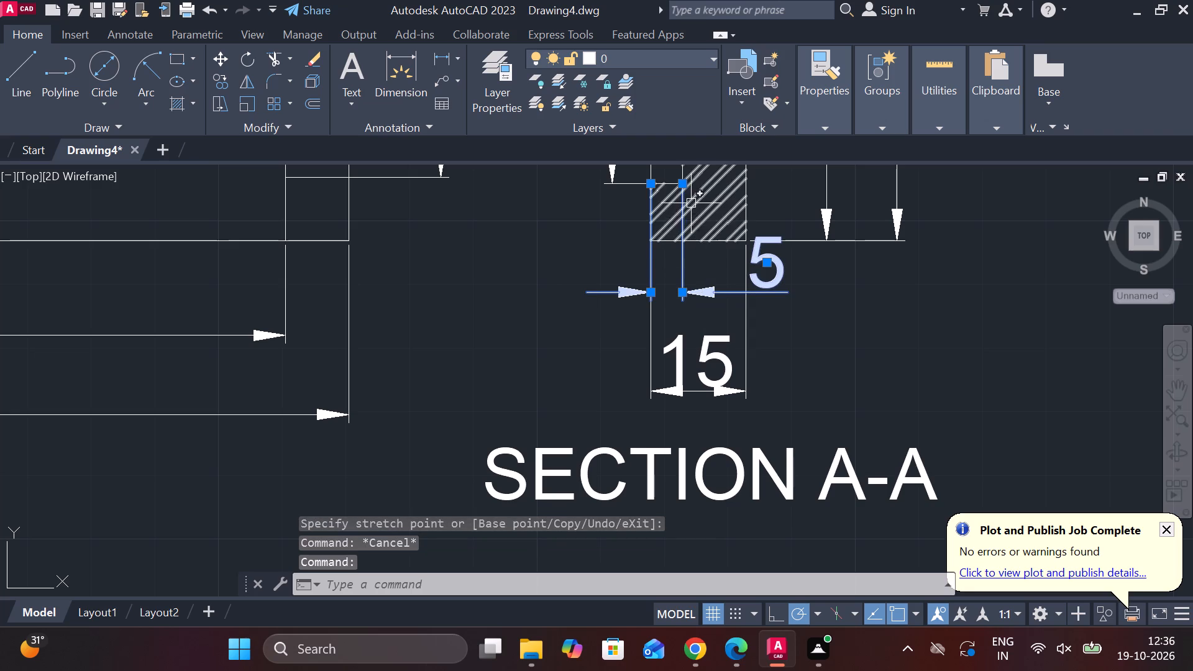
pyautogui.click(684, 186)
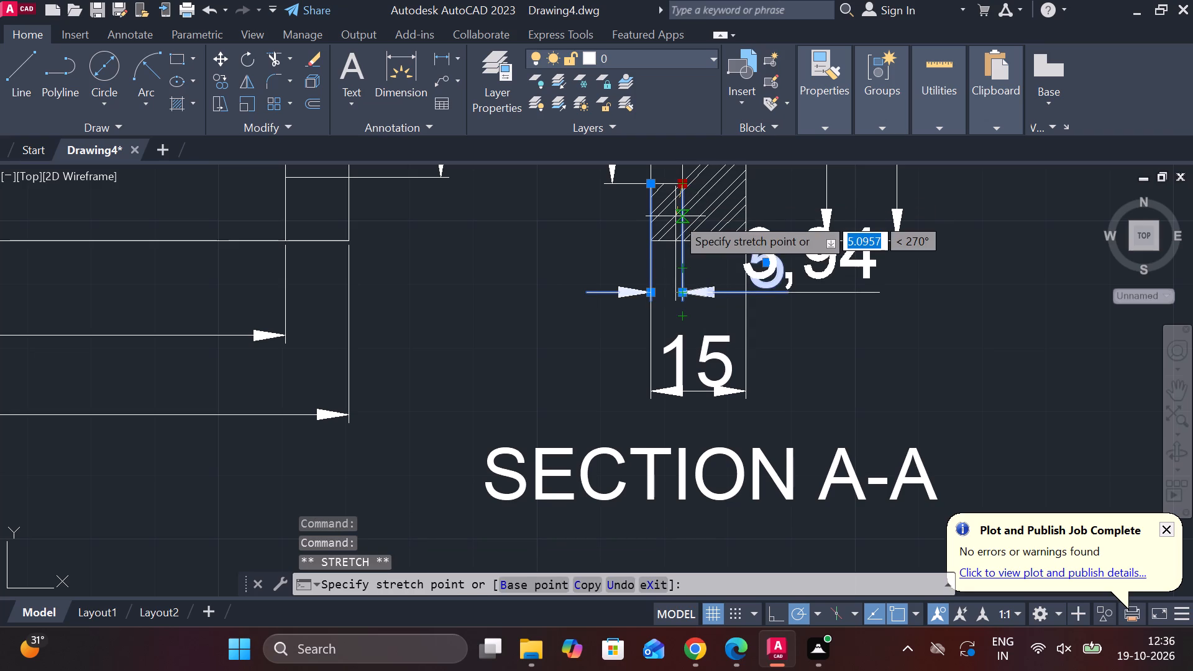
pyautogui.press('Escape')
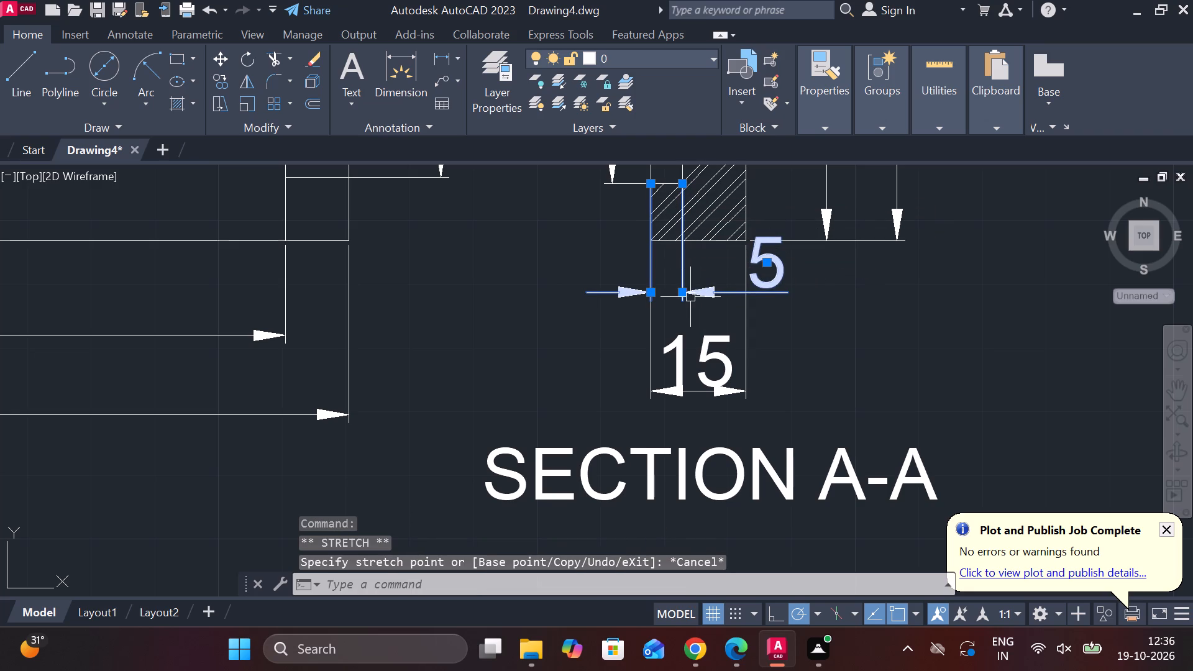
pyautogui.click(686, 290)
pyautogui.click(682, 306)
pyautogui.press('Escape')
# Draw a vertical line about 39 units upward from the plate's top edge, just beside the Ø40 hole's centre dimension.
pyautogui.scroll(-1, 907, 308)
pyautogui.scroll(-1, 781, 319)
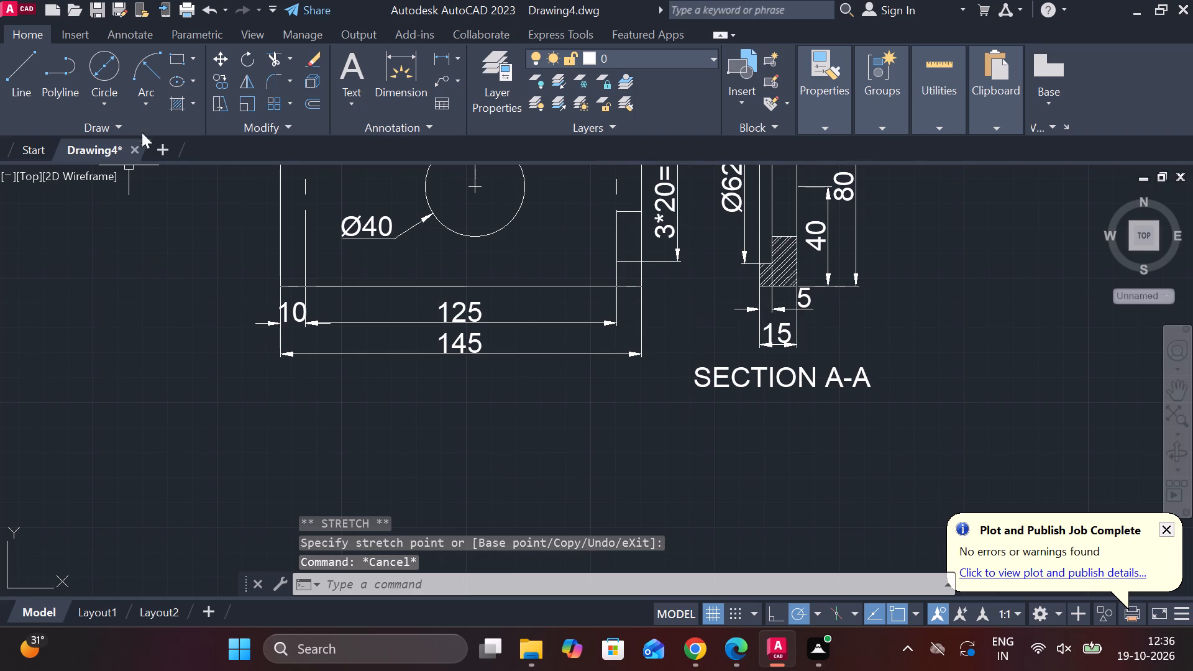
pyautogui.click(16, 79)
pyautogui.moveTo(383, 309); pyautogui.dragTo(341, 353, button='middle')
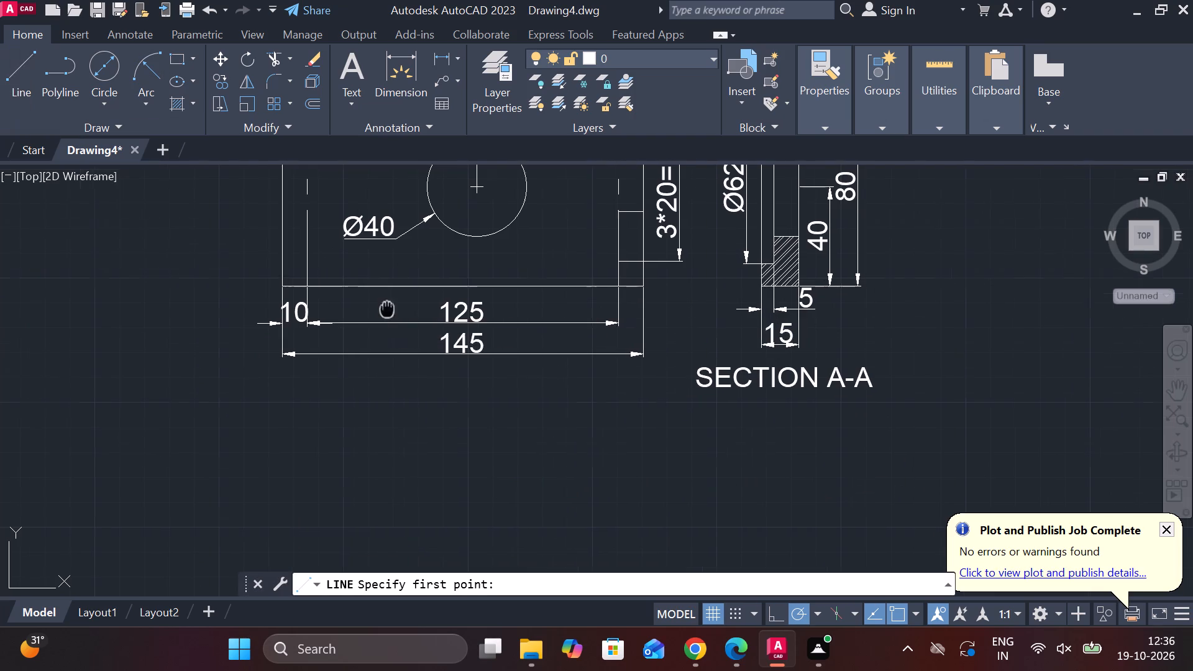
pyautogui.moveTo(341, 353); pyautogui.dragTo(256, 461, button='middle')
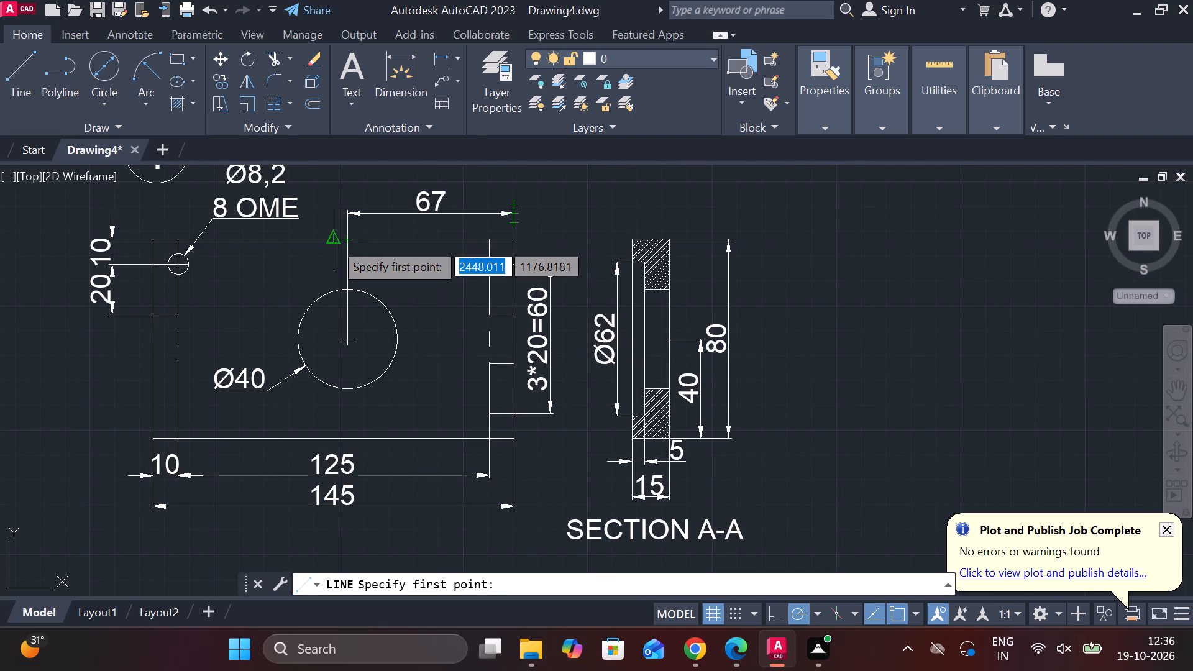
pyautogui.click(333, 242)
pyautogui.moveTo(333, 218); pyautogui.dragTo(320, 299, button='middle')
pyautogui.click(318, 224)
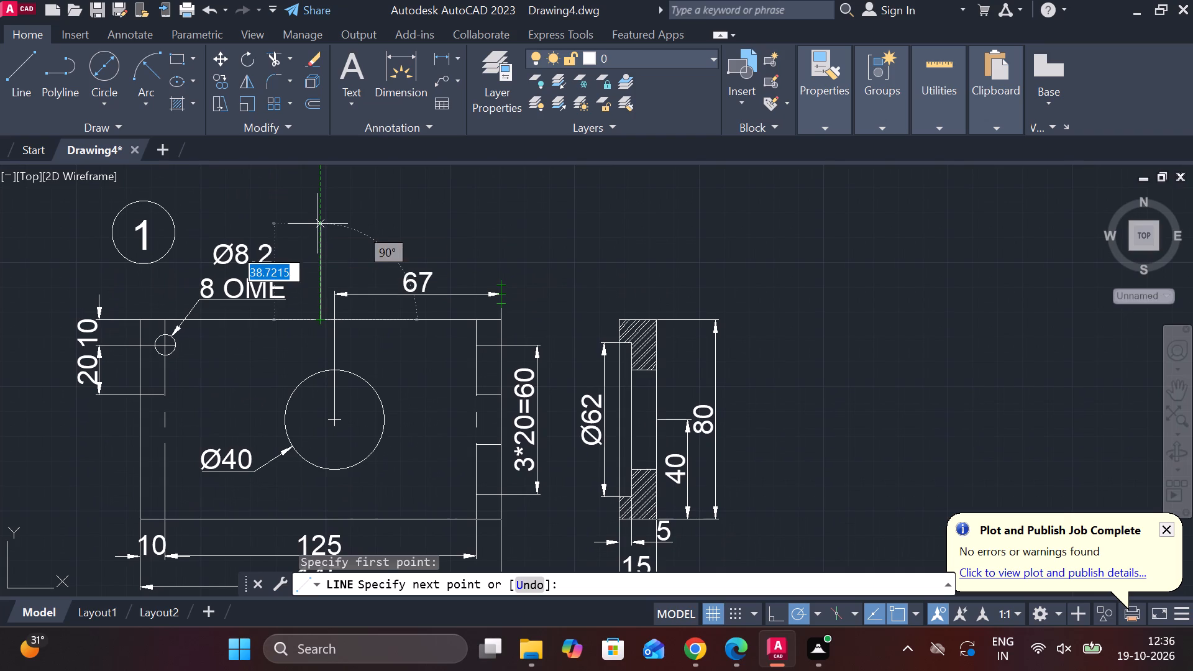
pyautogui.press('Escape')
# Place a copy of the part number 1 beside the new vertical line's upper end and change its text to A.
pyautogui.middleClick(368, 221)
pyautogui.scroll(1, 311, 235)
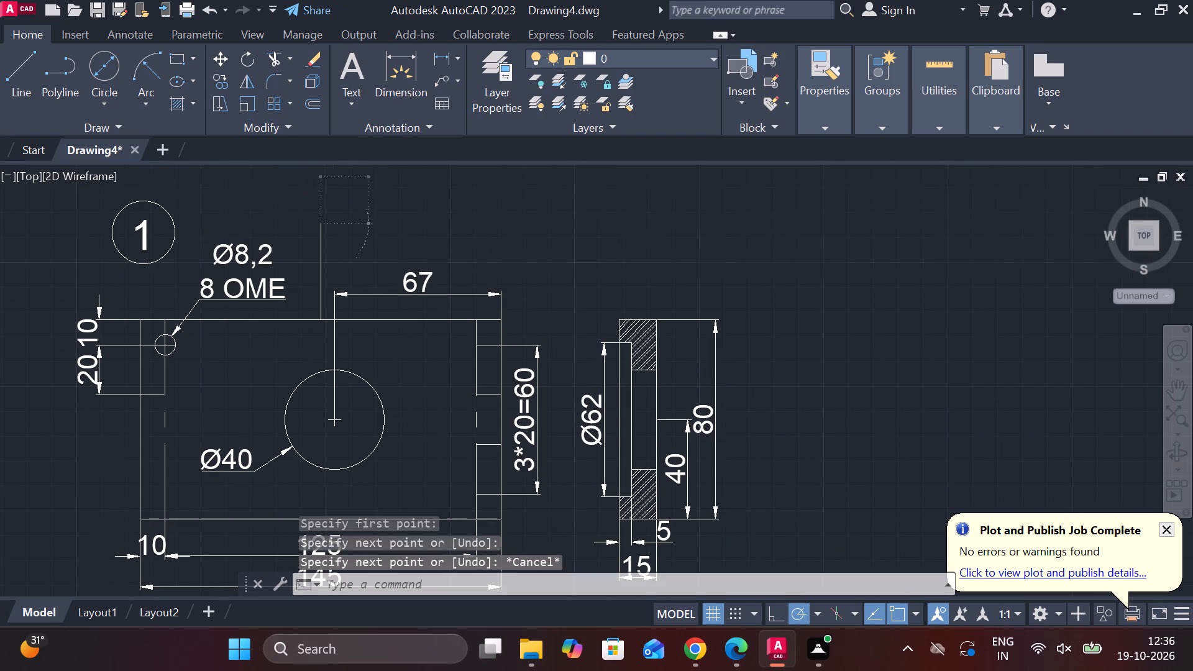
pyautogui.moveTo(316, 235); pyautogui.dragTo(354, 244, button='middle')
pyautogui.click(80, 242)
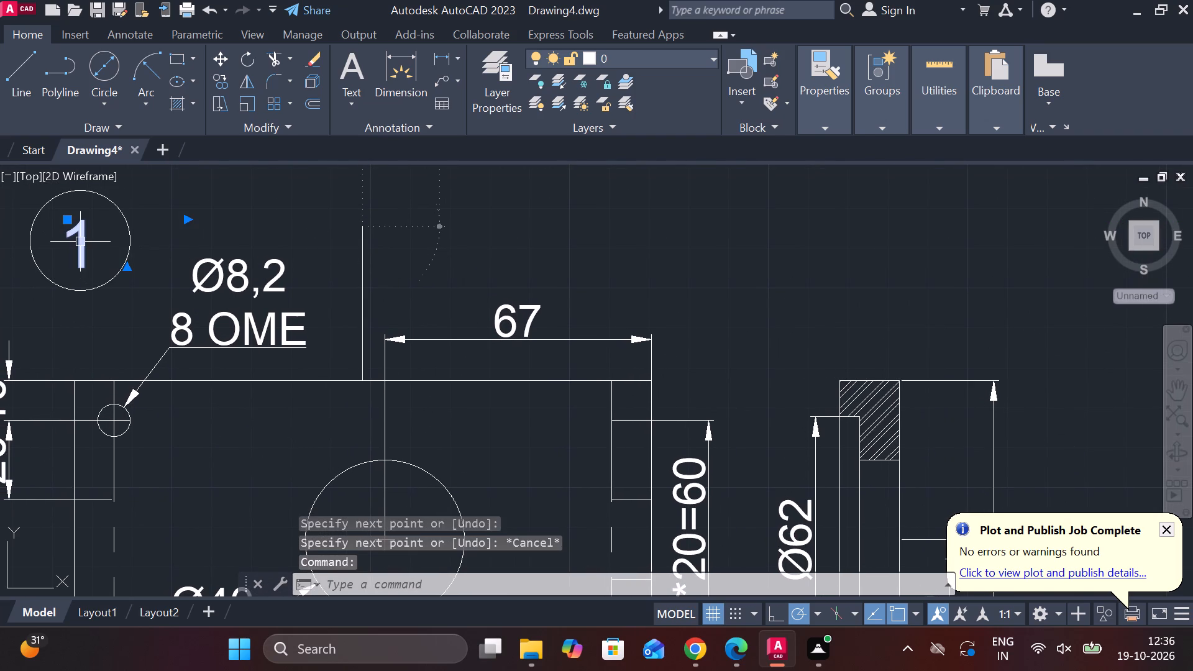
pyautogui.hotkey('ctrl', 'c')
pyautogui.hotkey('ctrl', 'v')
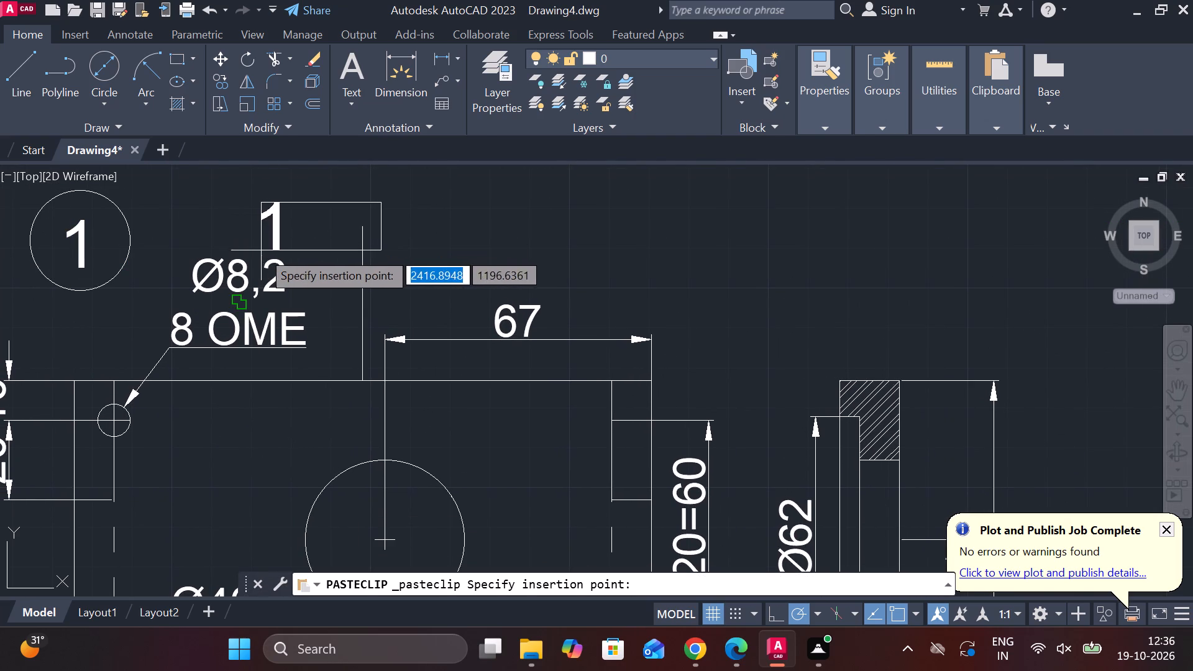
pyautogui.click(312, 254)
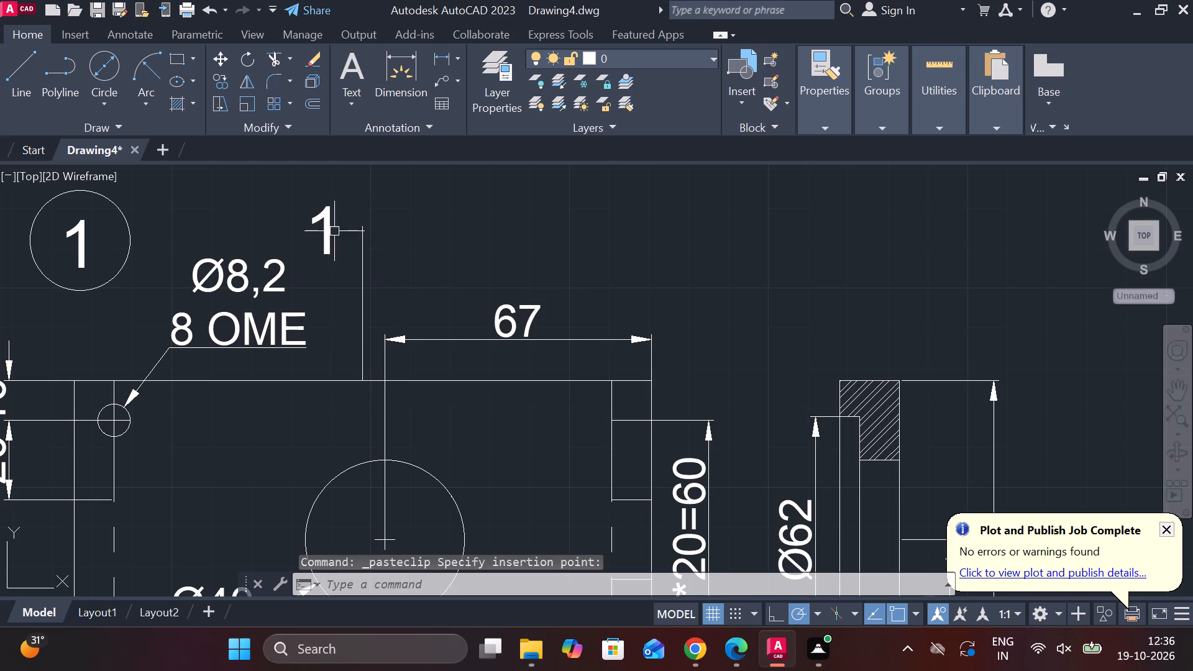
pyautogui.tripleClick(329, 231)
pyautogui.doubleClick(329, 231)
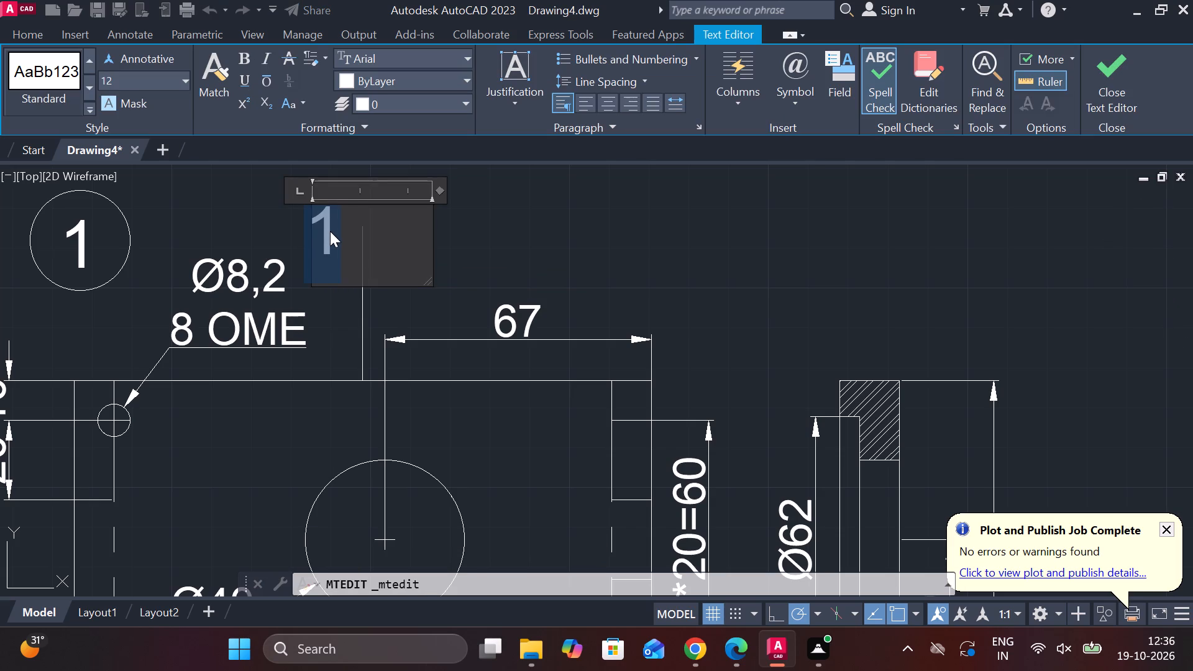
pyautogui.press('a')
pyautogui.click(1120, 90)
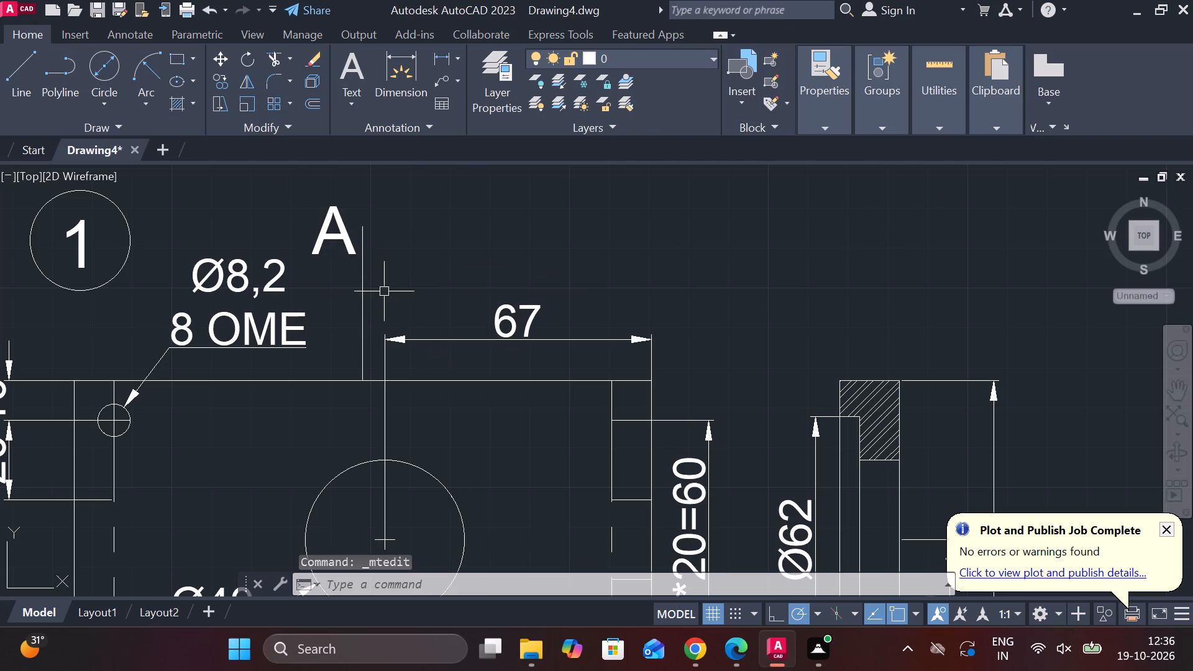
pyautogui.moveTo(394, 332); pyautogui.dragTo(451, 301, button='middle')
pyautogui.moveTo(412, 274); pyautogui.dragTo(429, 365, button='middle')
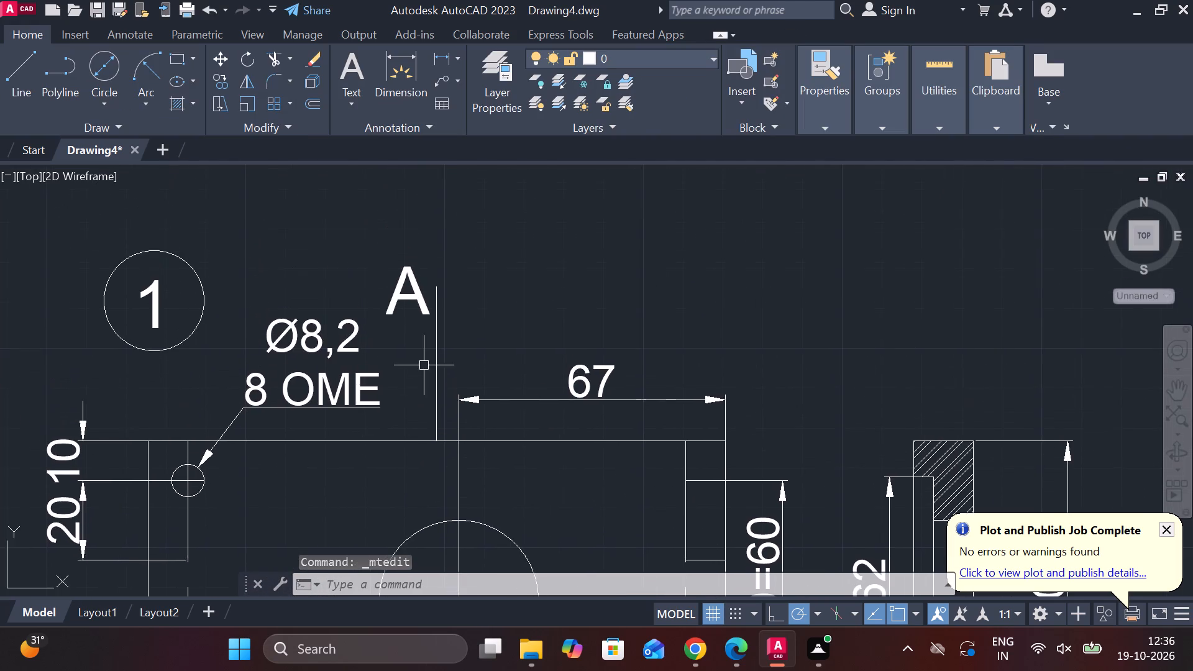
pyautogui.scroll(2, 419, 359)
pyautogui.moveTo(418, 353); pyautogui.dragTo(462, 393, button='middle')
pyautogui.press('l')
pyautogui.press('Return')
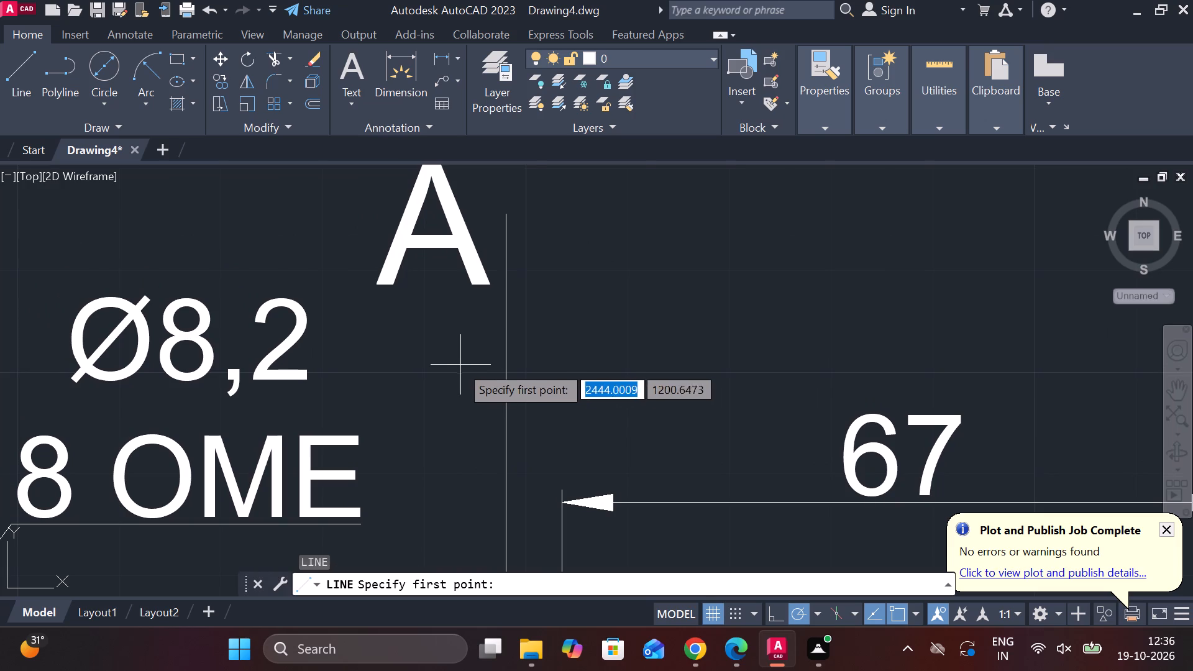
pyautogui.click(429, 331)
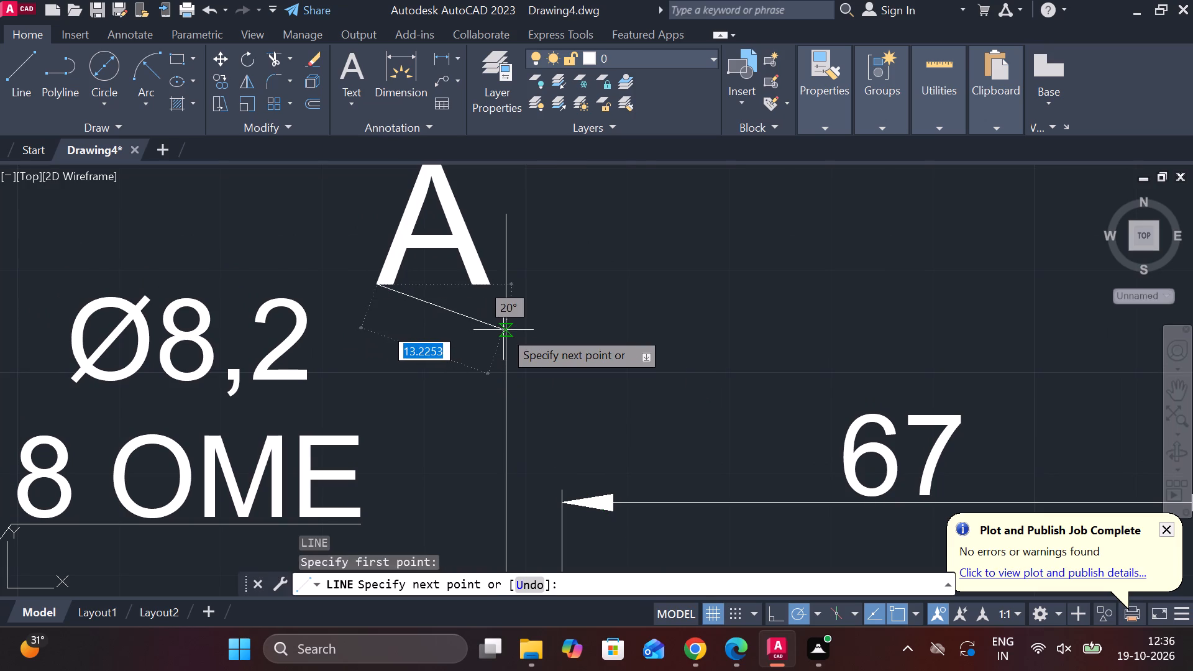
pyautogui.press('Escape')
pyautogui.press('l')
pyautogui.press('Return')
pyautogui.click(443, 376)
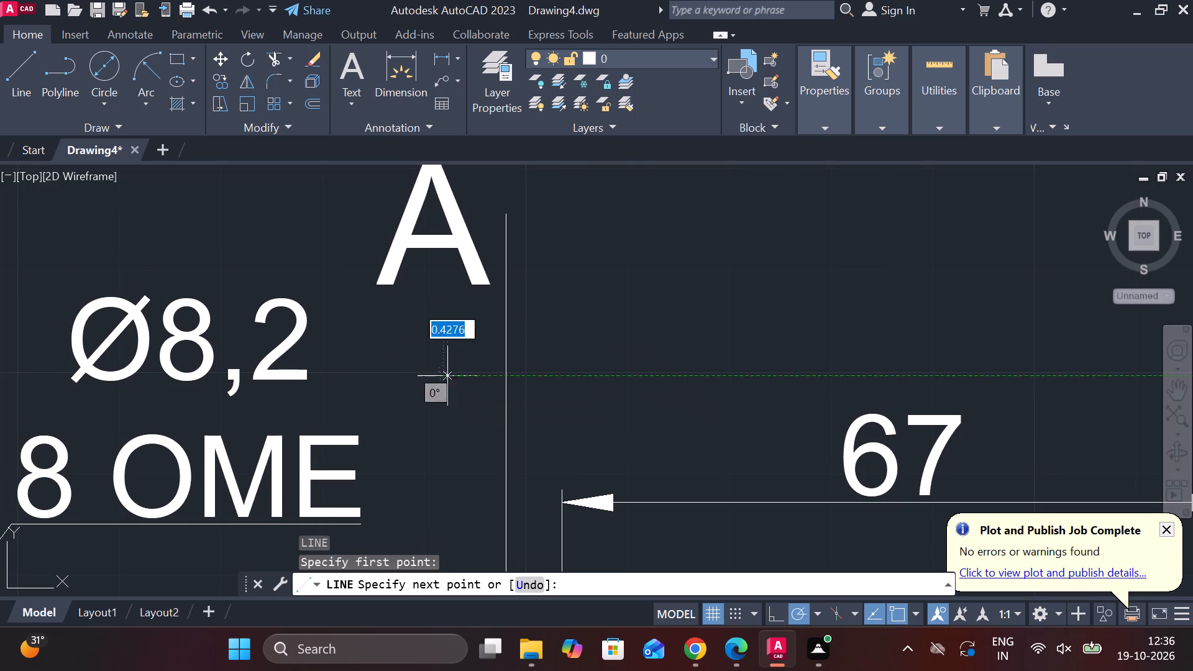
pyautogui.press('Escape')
# Stretch the upper end of the vertical cutting line above the plate slightly further upward.
pyautogui.scroll(-2, 507, 378)
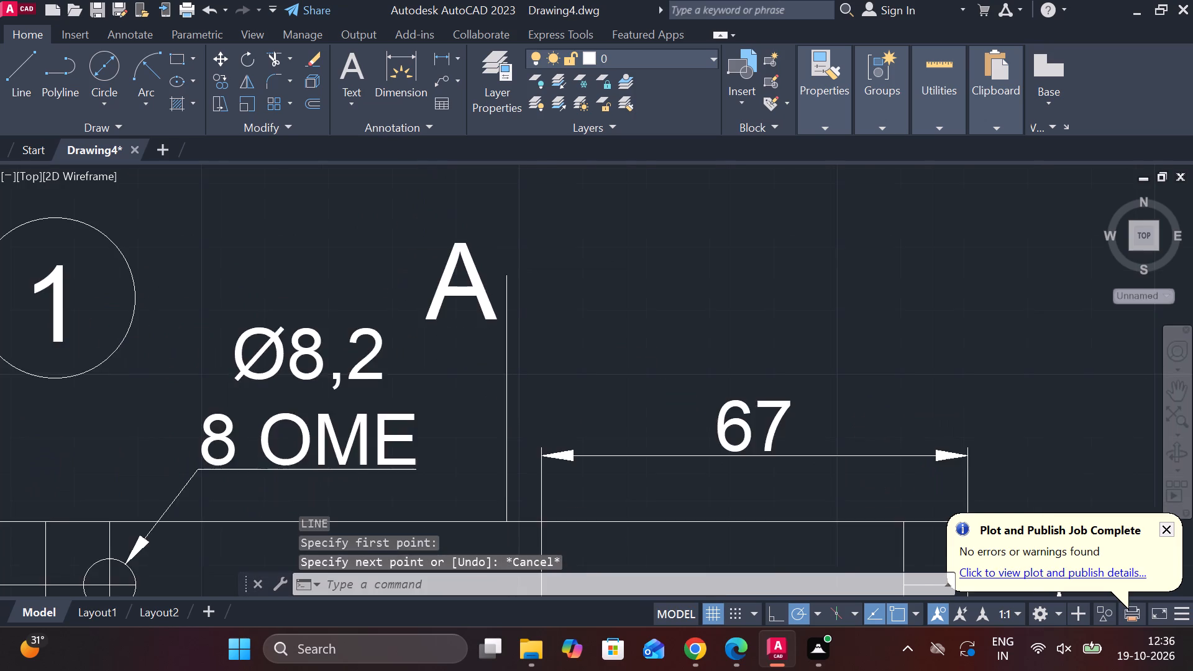
pyautogui.scroll(-2, 507, 378)
pyautogui.moveTo(555, 377); pyautogui.dragTo(555, 347, button='middle')
pyautogui.scroll(2, 492, 315)
pyautogui.click(531, 377)
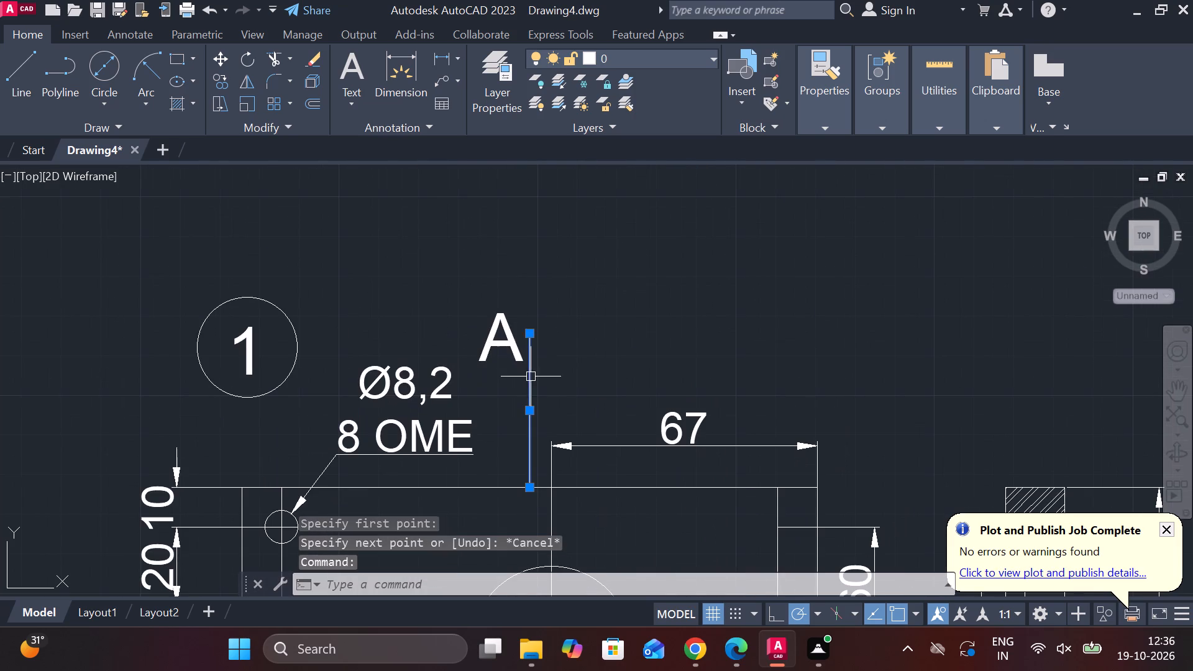
pyautogui.click(530, 331)
pyautogui.click(528, 303)
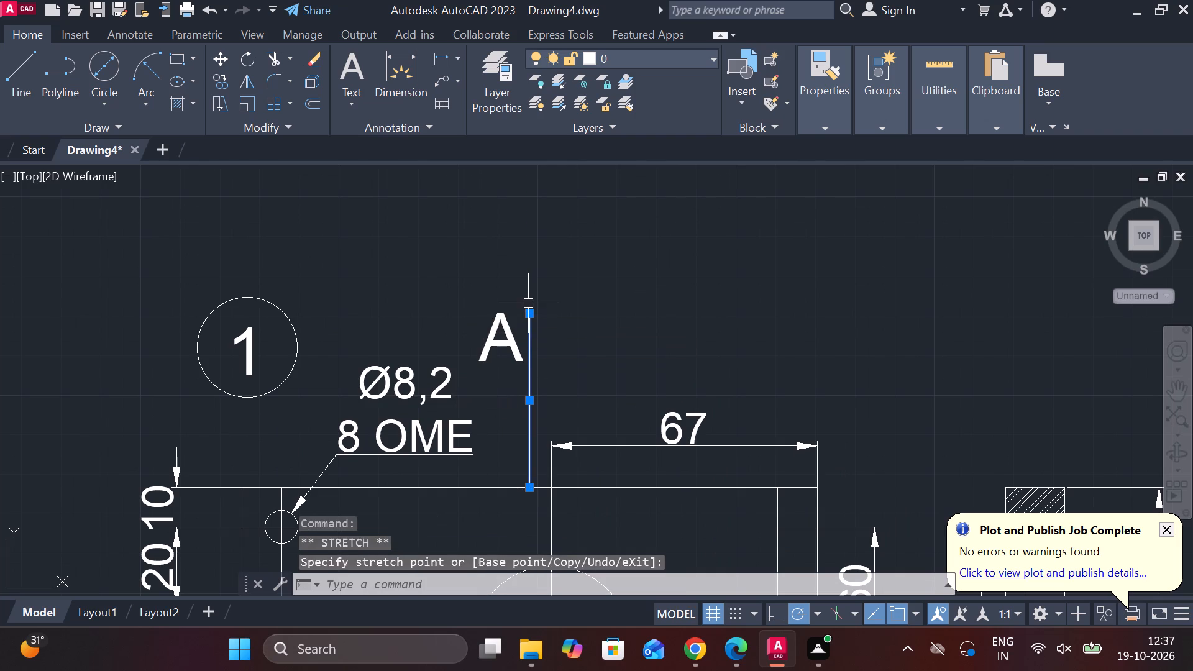
pyautogui.press('Escape')
# Move the letter A up and away from the vertical cutting line to leave room for an arrow.
pyautogui.click(501, 347)
pyautogui.click(481, 317)
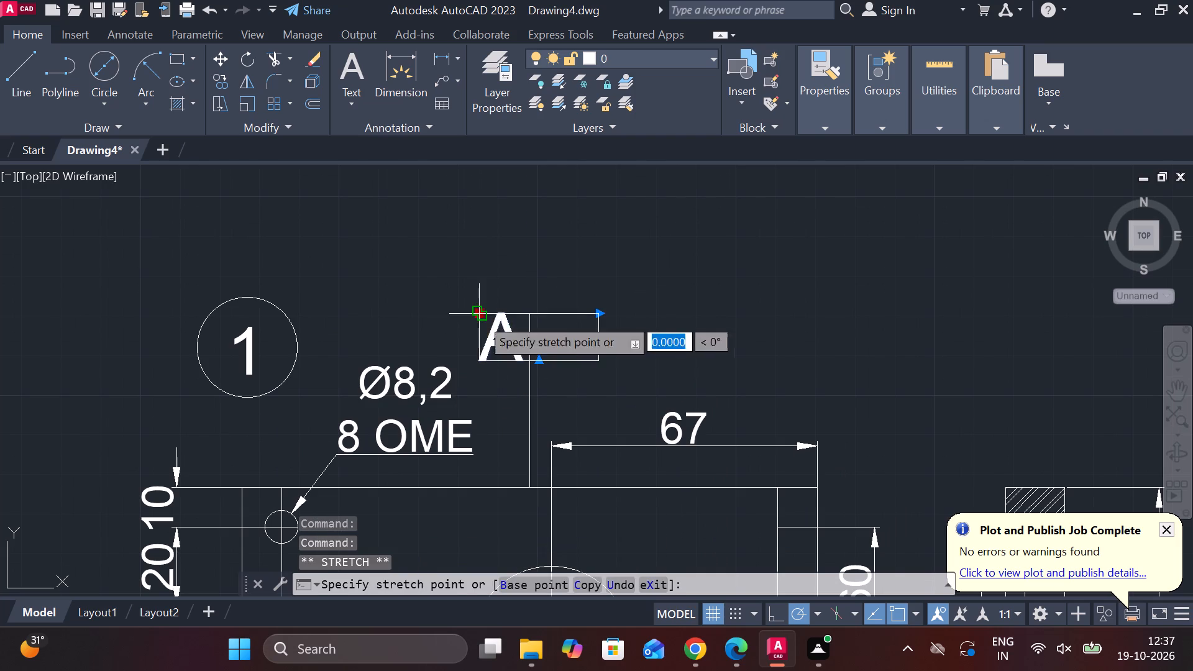
pyautogui.click(426, 275)
pyautogui.press('Escape')
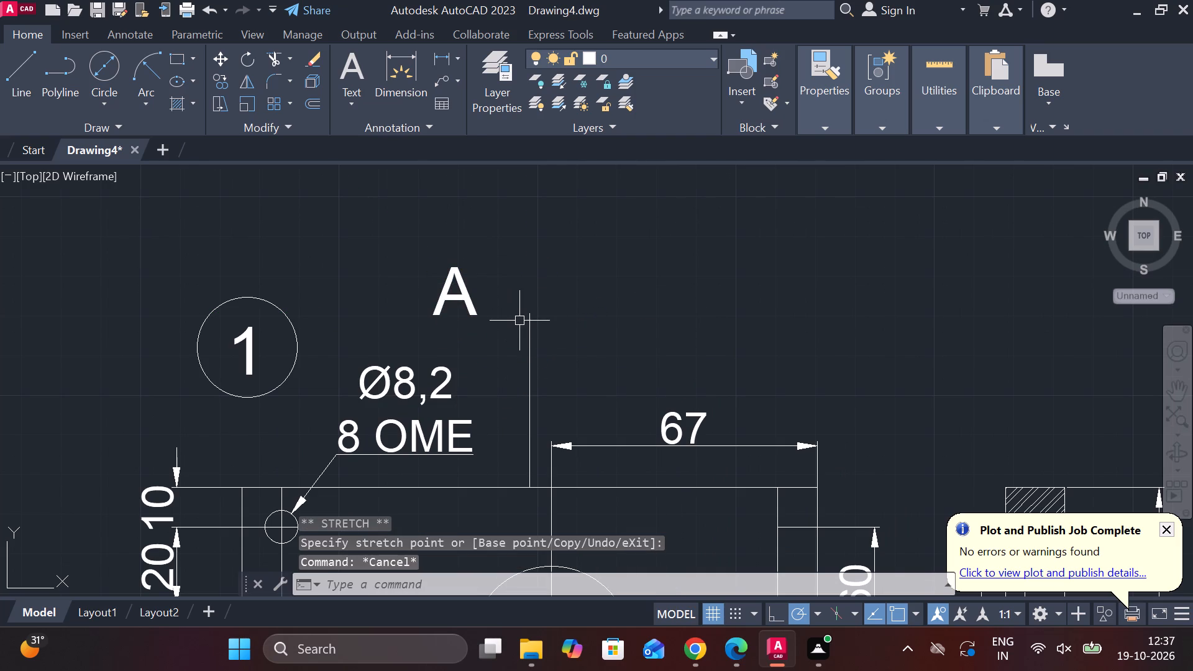
# Draw a short horizontal arrow line ending on the vertical cutting line, continuing with a 135° slanted edge and a vertical back edge for the arrowhead.
pyautogui.press('l')
pyautogui.press('Return')
pyautogui.scroll(3, 510, 321)
pyautogui.click(478, 350)
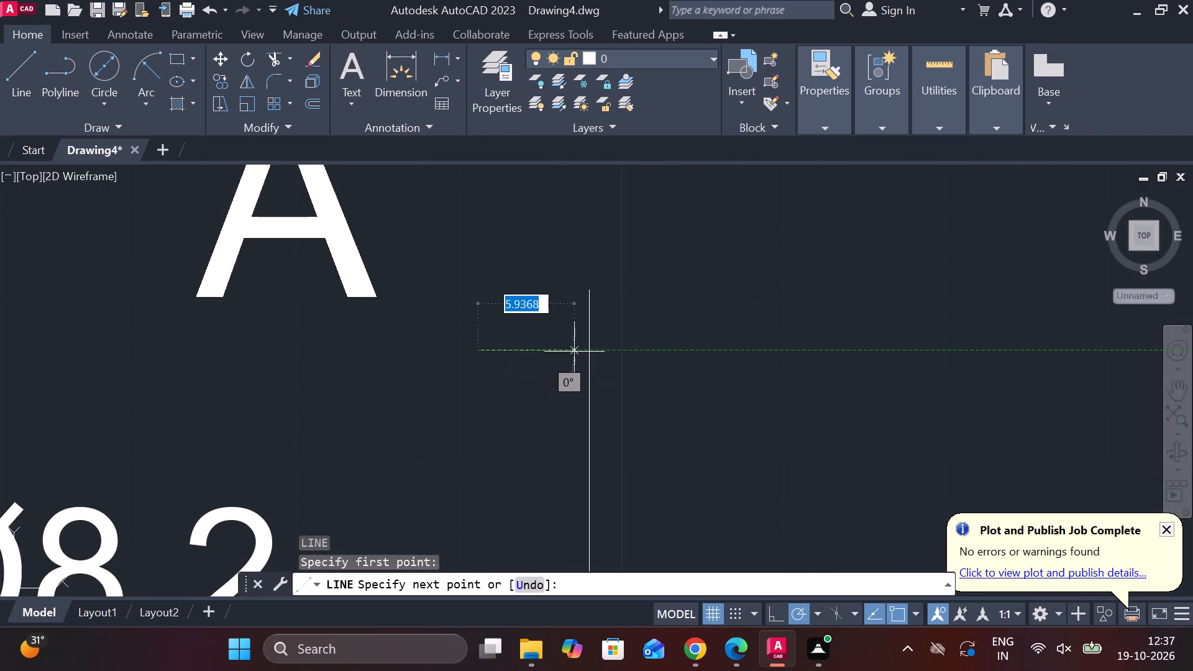
pyautogui.click(590, 350)
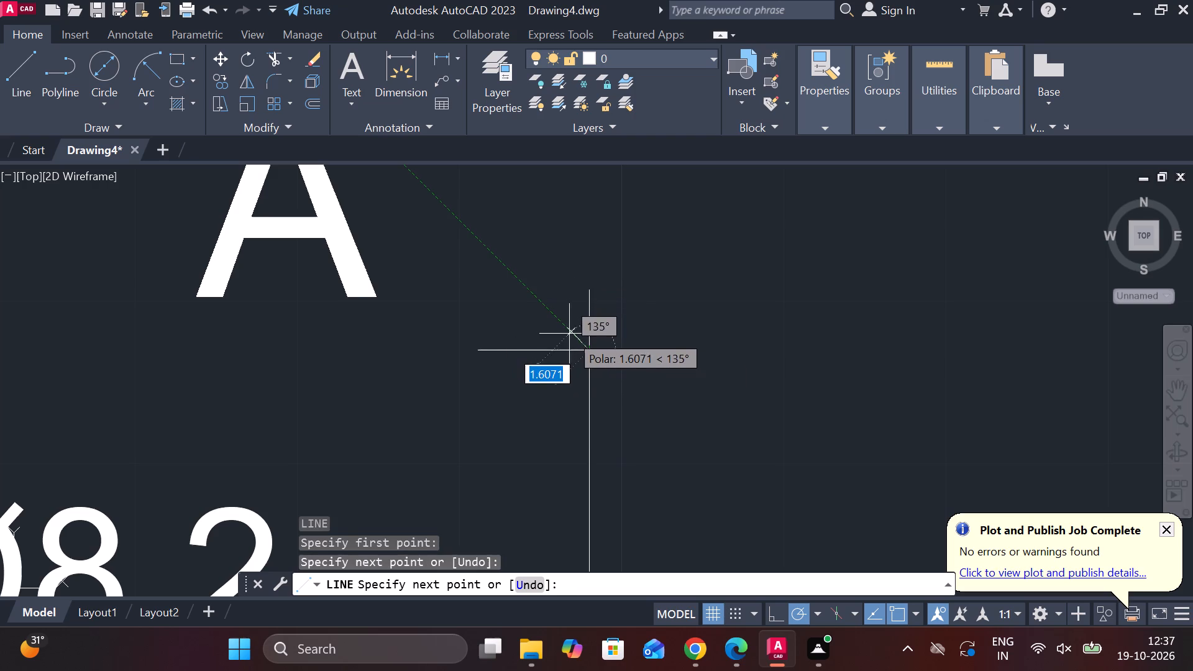
pyautogui.click(569, 334)
pyautogui.click(574, 378)
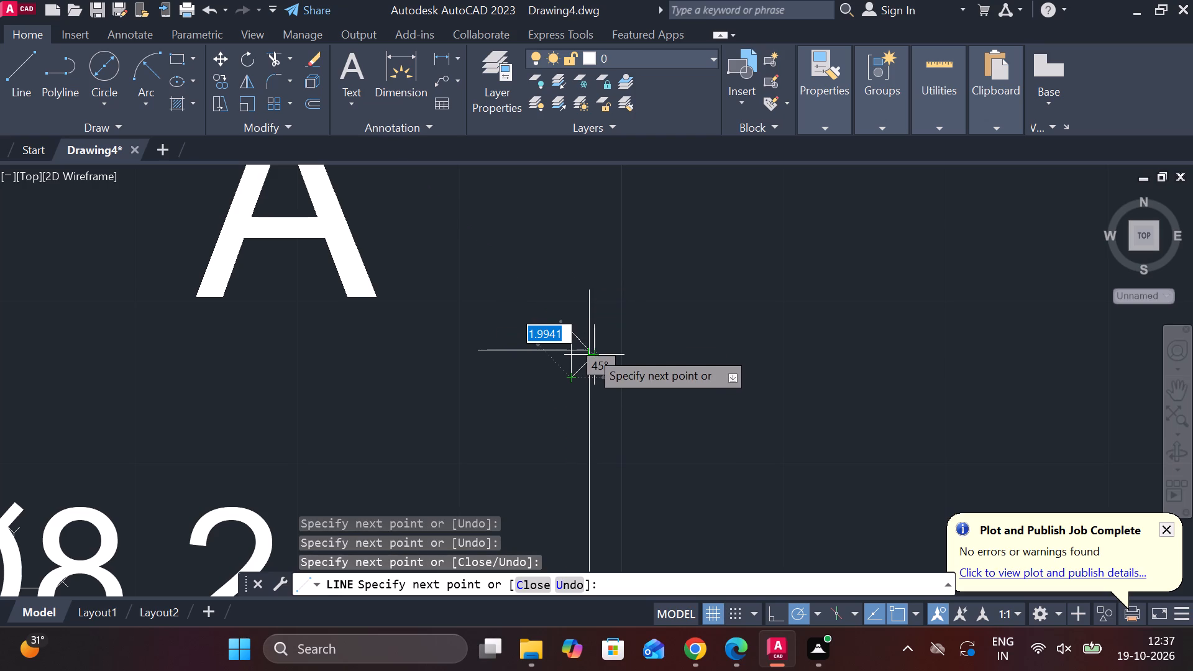
pyautogui.scroll(2, 585, 350)
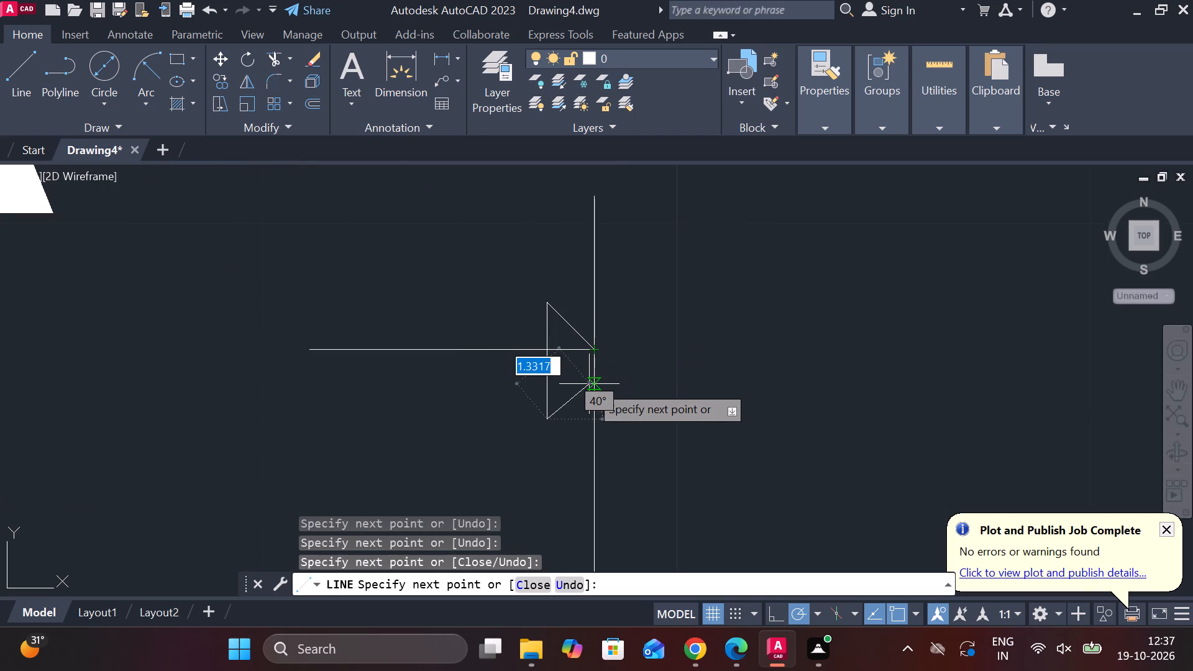
pyautogui.press('Escape')
# Trim the arrowhead's vertical edge below the horizontal arrow line.
pyautogui.write('TR')
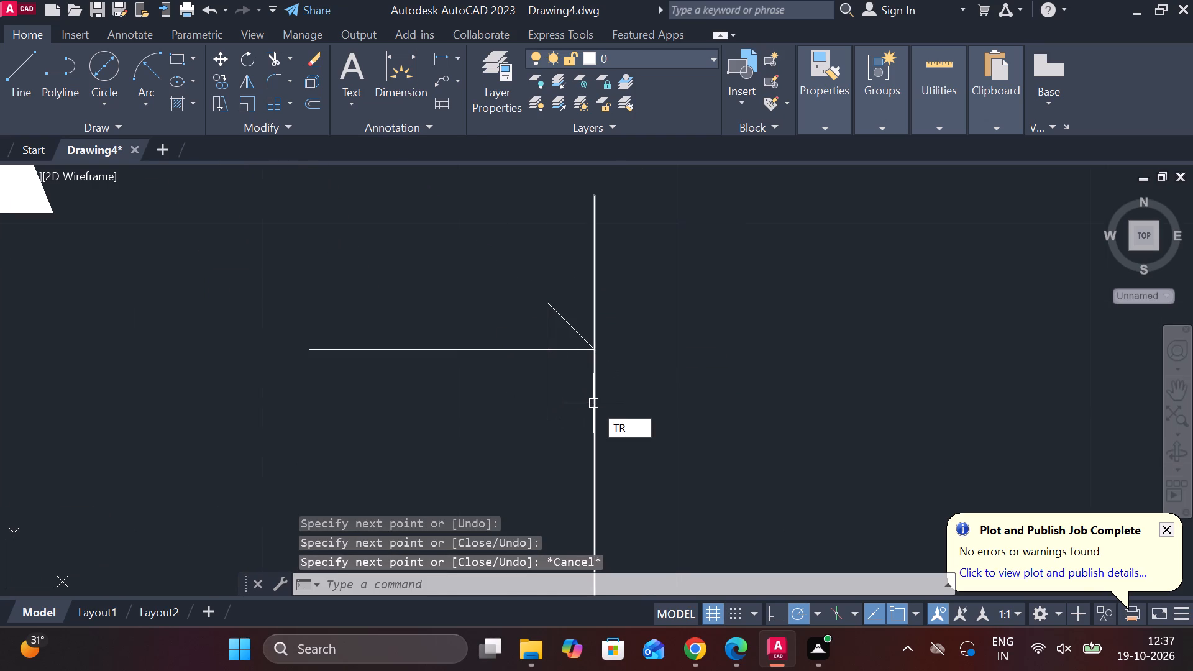
pyautogui.press('space')
pyautogui.click(549, 385)
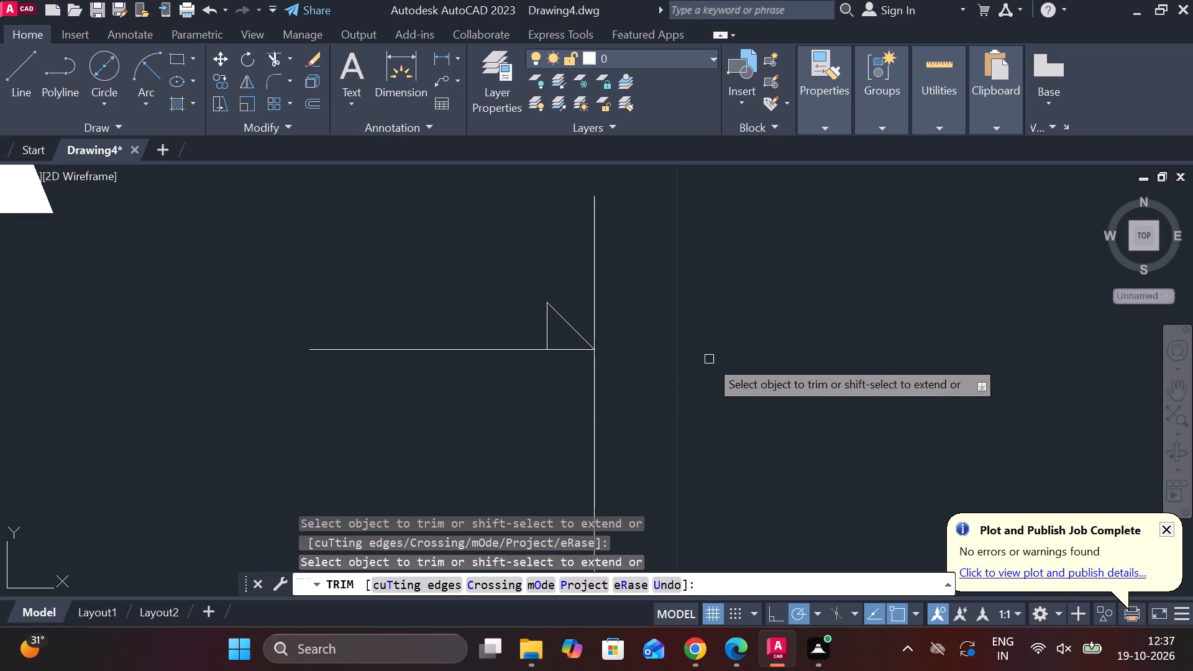
pyautogui.press('Escape')
# Mirror the arrowhead's slanted and vertical edges about the horizontal arrow line, keeping the originals.
pyautogui.click(572, 324)
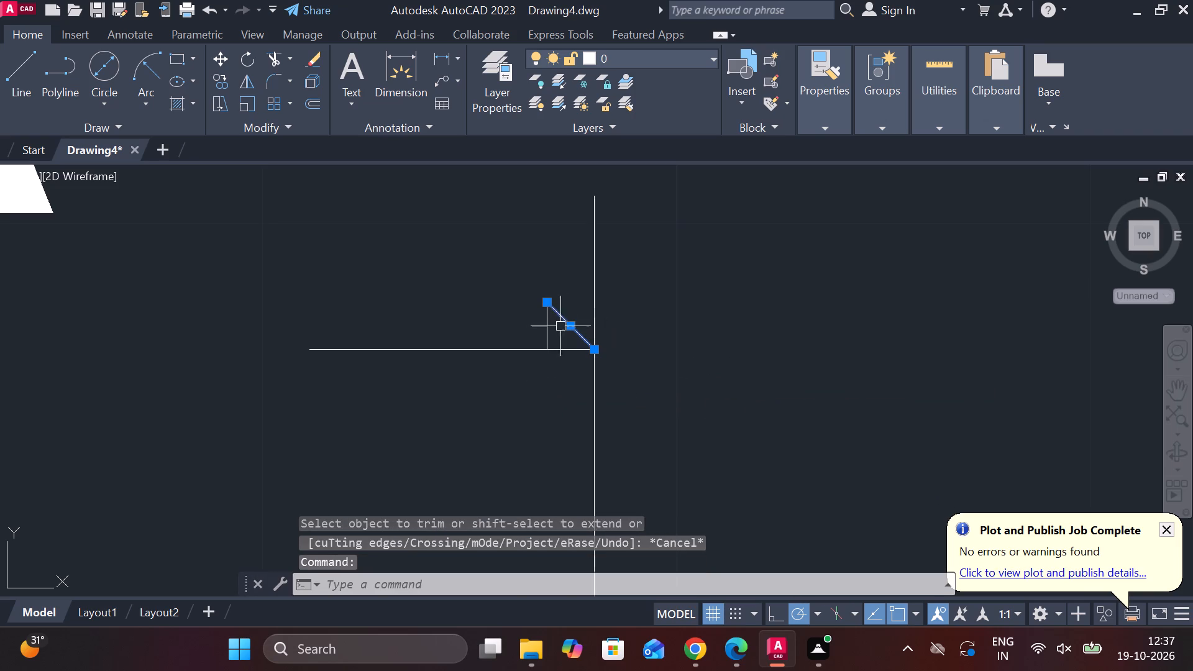
pyautogui.click(549, 327)
pyautogui.write('MI')
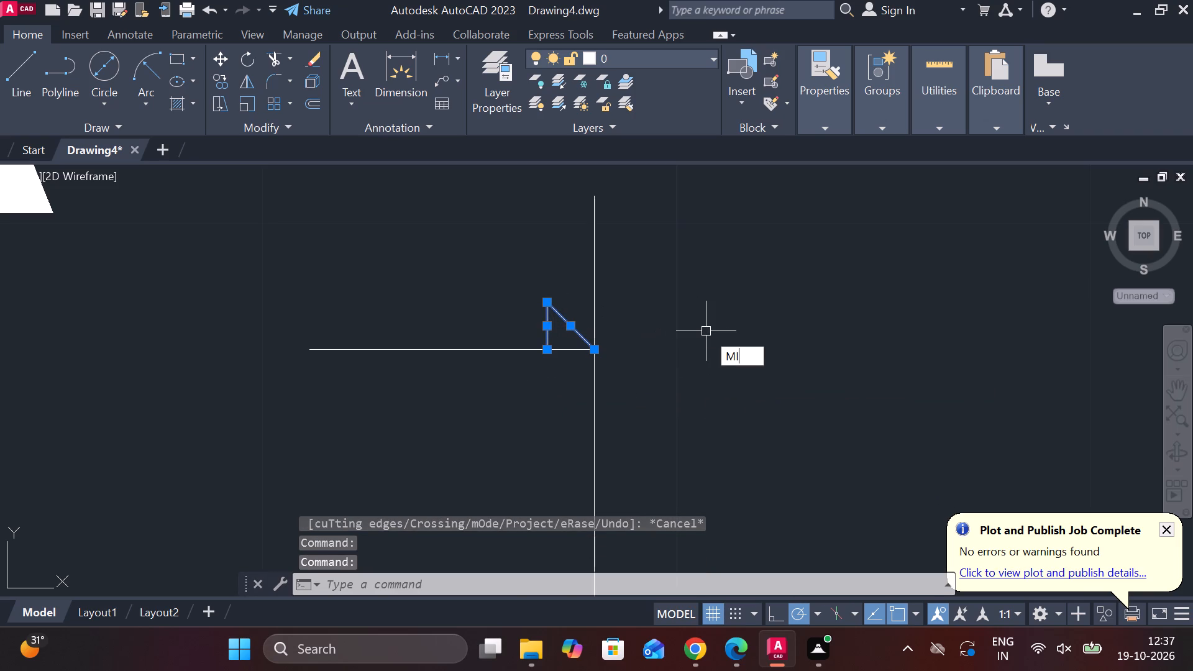
pyautogui.press('Return')
pyautogui.click(595, 350)
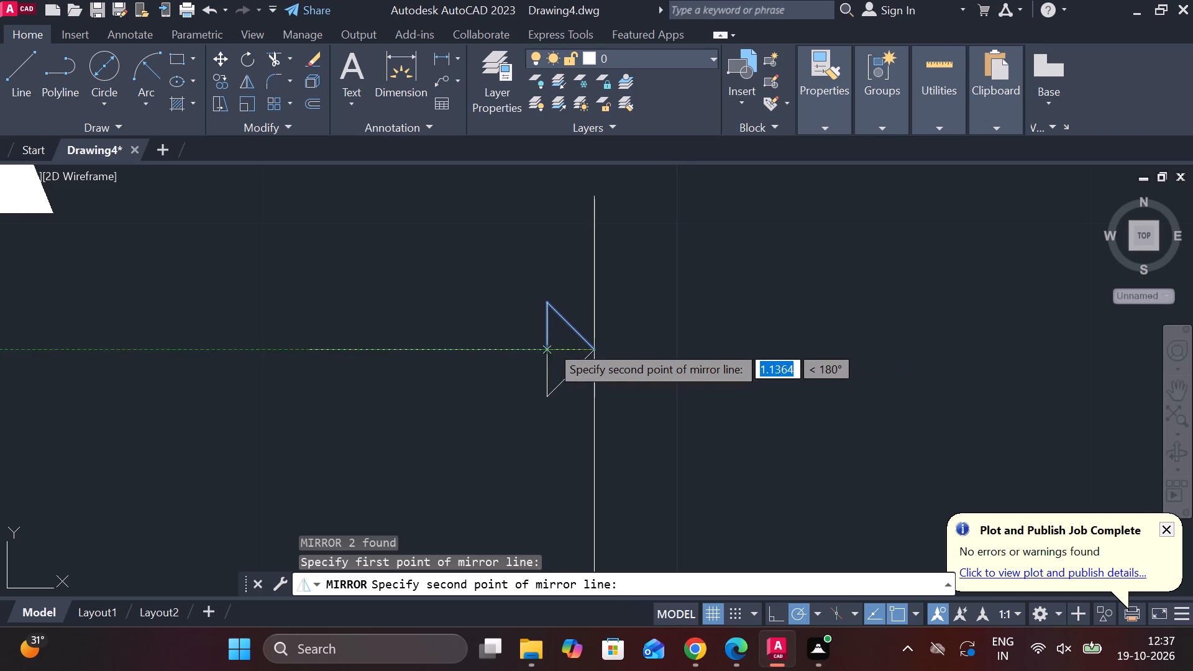
pyautogui.click(549, 344)
pyautogui.moveTo(579, 407); pyautogui.dragTo(549, 344)
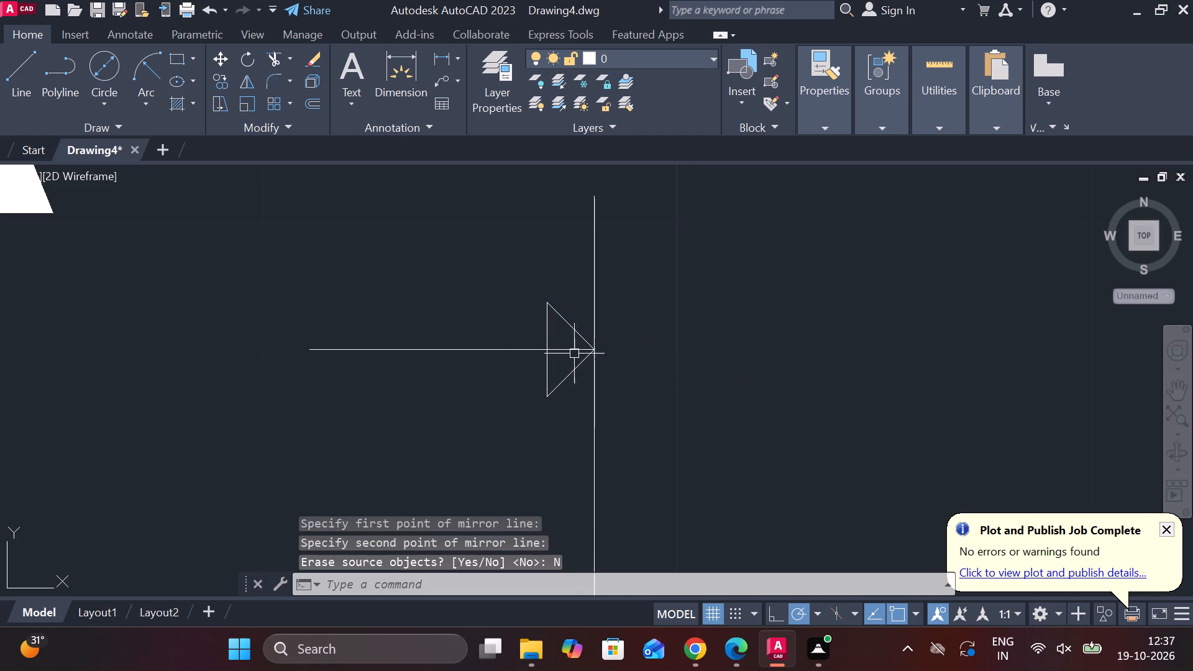
# Move the letter A down beside the tail of the section arrow.
pyautogui.scroll(-1, 330, 297)
pyautogui.moveTo(336, 299); pyautogui.dragTo(419, 389, button='middle')
pyautogui.scroll(-2, 426, 372)
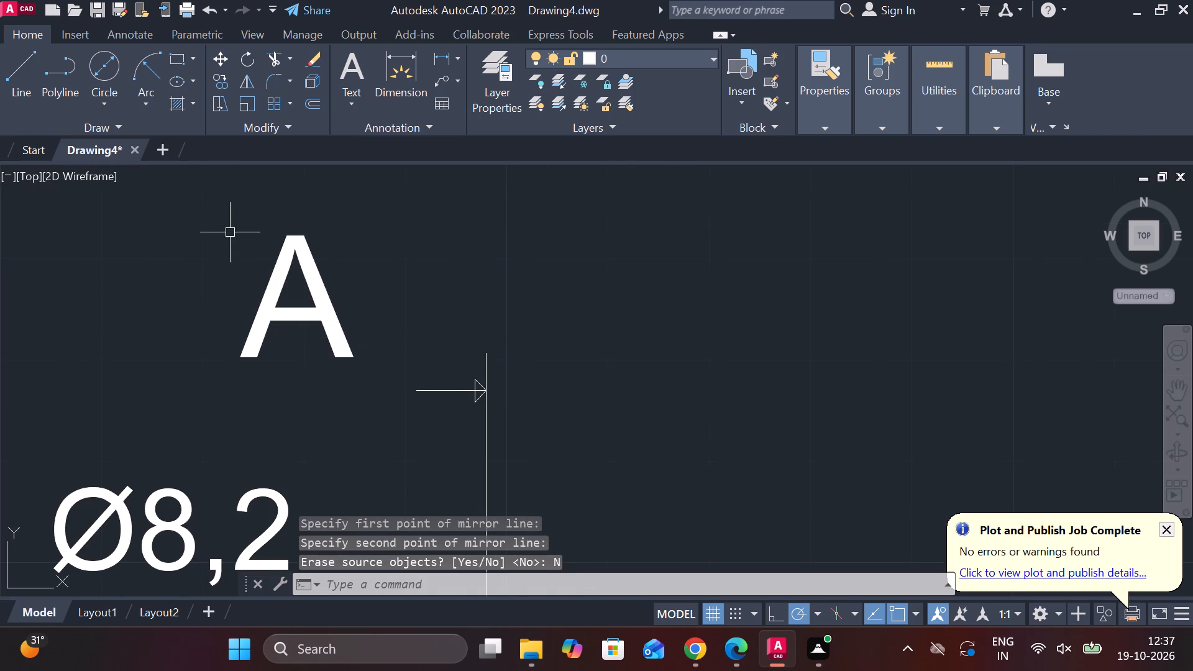
pyautogui.moveTo(218, 213); pyautogui.dragTo(250, 217)
pyautogui.click(368, 398)
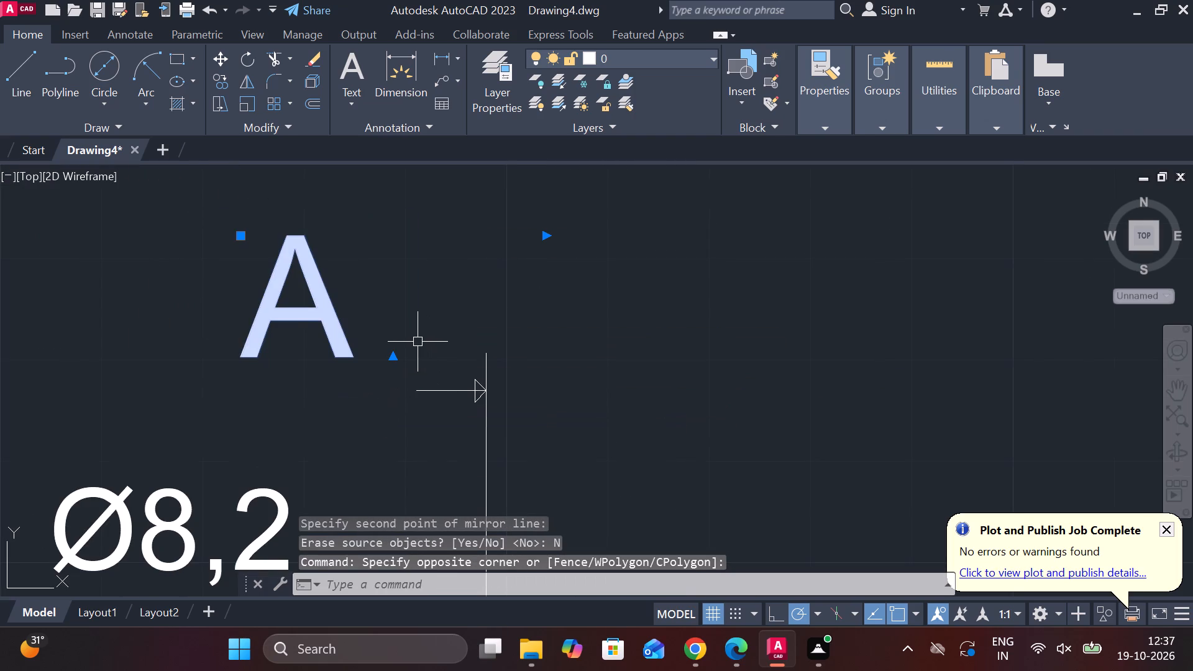
pyautogui.press('m')
pyautogui.press('Return')
pyautogui.click(330, 300)
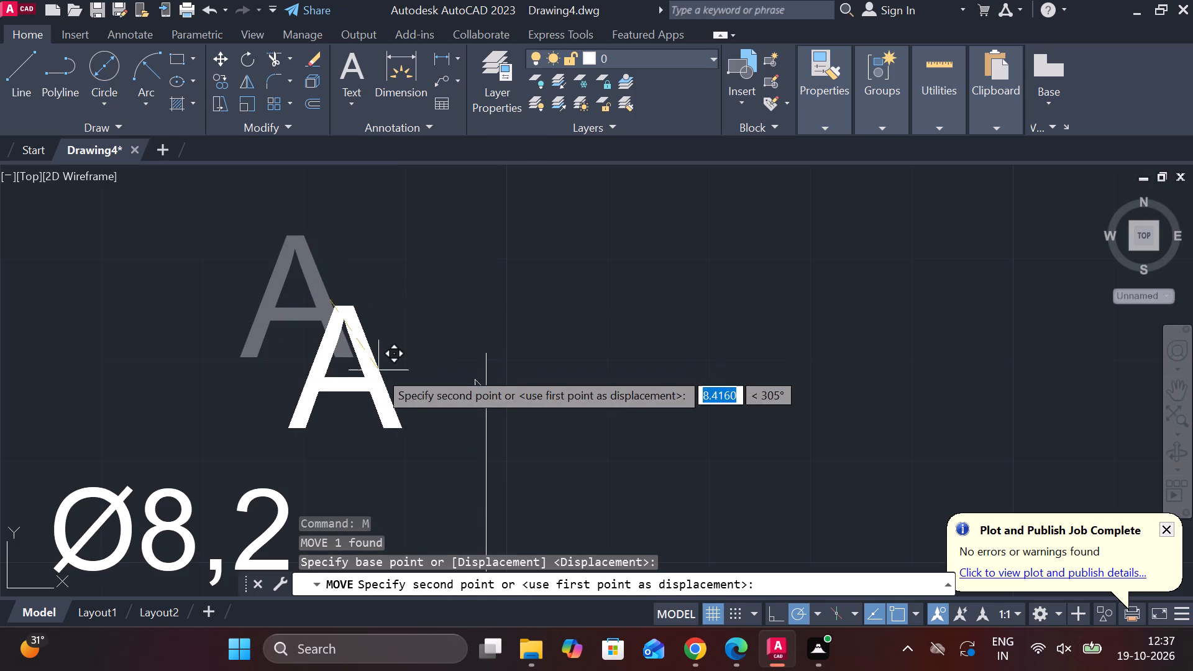
pyautogui.click(389, 388)
pyautogui.scroll(-1, 486, 384)
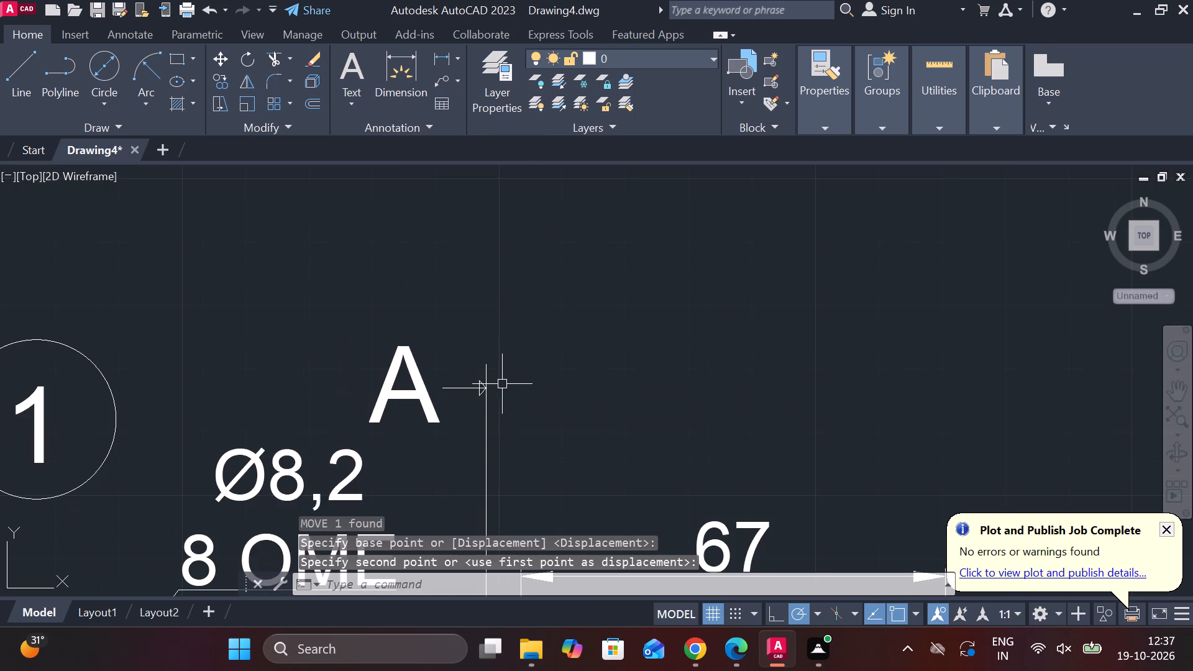
pyautogui.press('Escape')
# Copy the letter A and its arrow straight down to below the plate's 145 dimension.
pyautogui.click(367, 336)
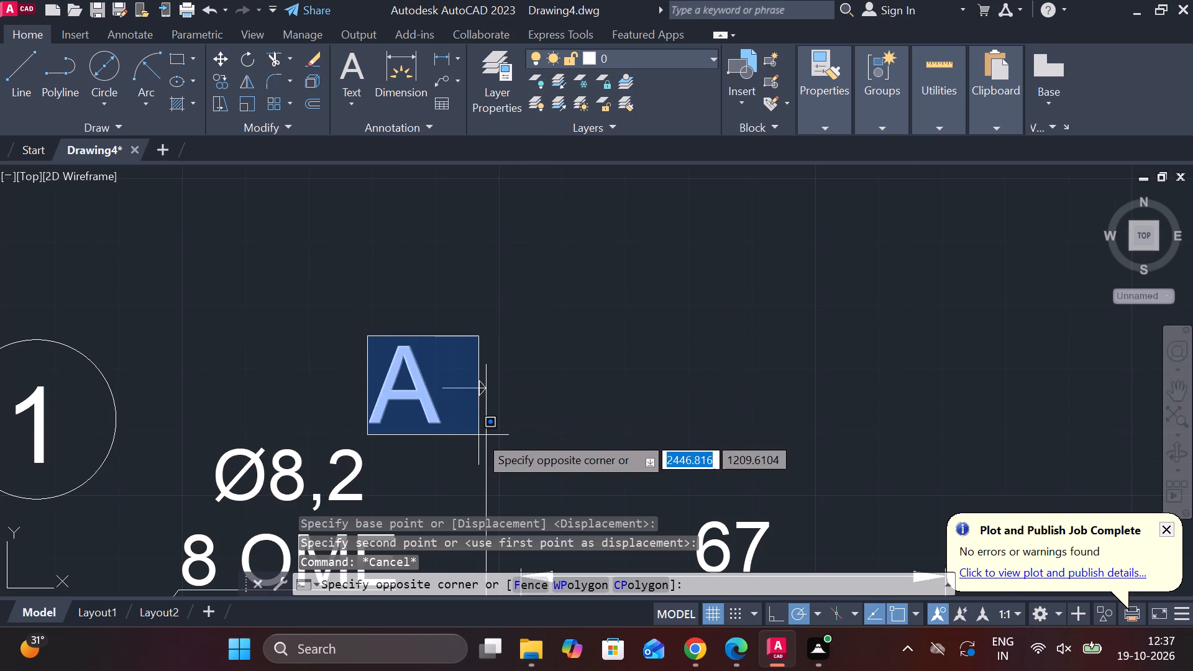
pyautogui.click(495, 435)
pyautogui.write('CO')
pyautogui.click(554, 468)
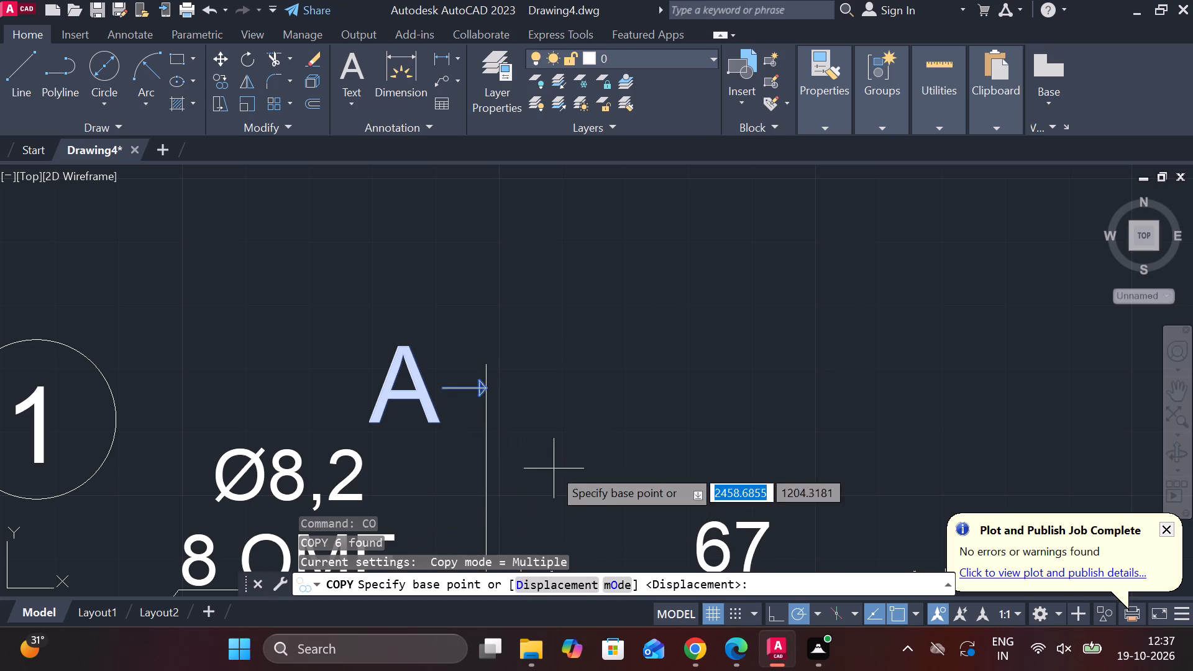
pyautogui.click(487, 391)
pyautogui.scroll(-2, 490, 421)
pyautogui.moveTo(490, 421); pyautogui.dragTo(495, 412, button='middle')
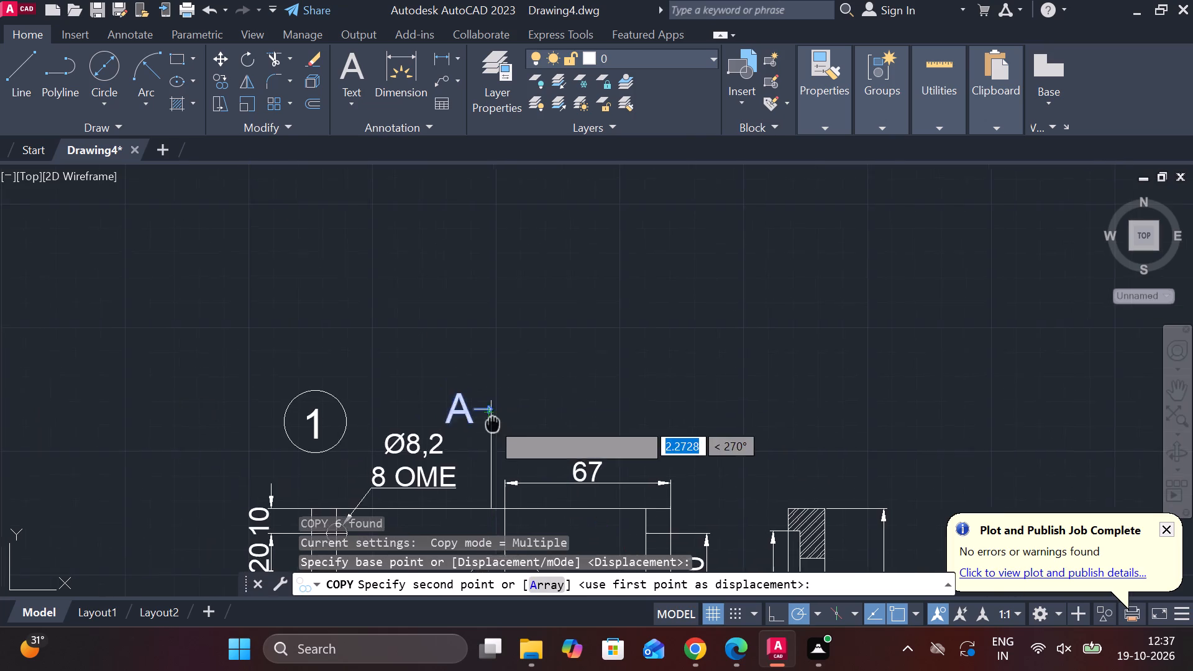
pyautogui.moveTo(495, 412); pyautogui.dragTo(541, 232, button='middle')
pyautogui.moveTo(635, 422); pyautogui.dragTo(603, 227, button='middle')
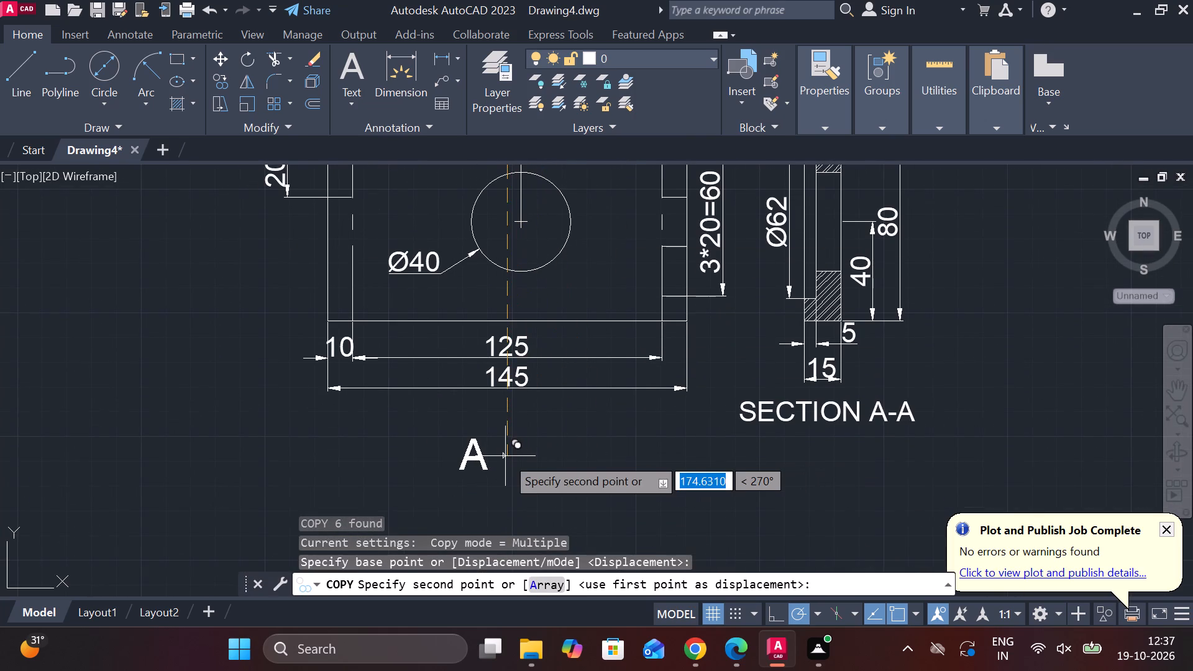
pyautogui.click(505, 430)
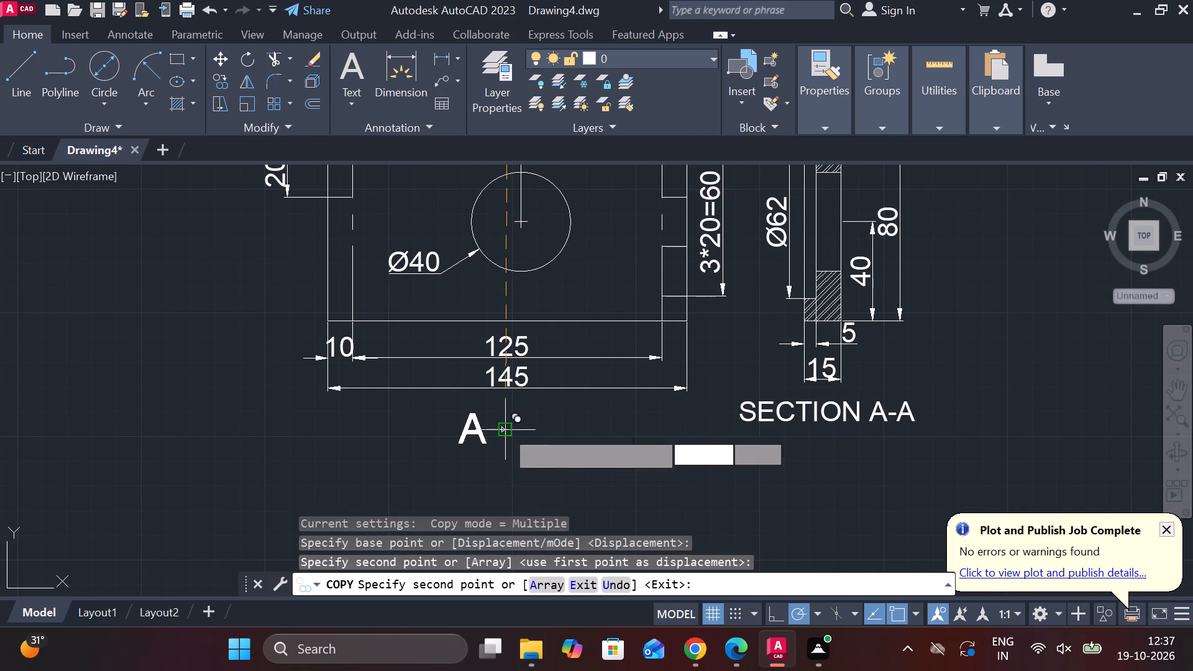
pyautogui.press('Escape')
# Draw a vertical line about 49 units down from the plate's bottom edge, past the tip of the lower section arrow.
pyautogui.press('l')
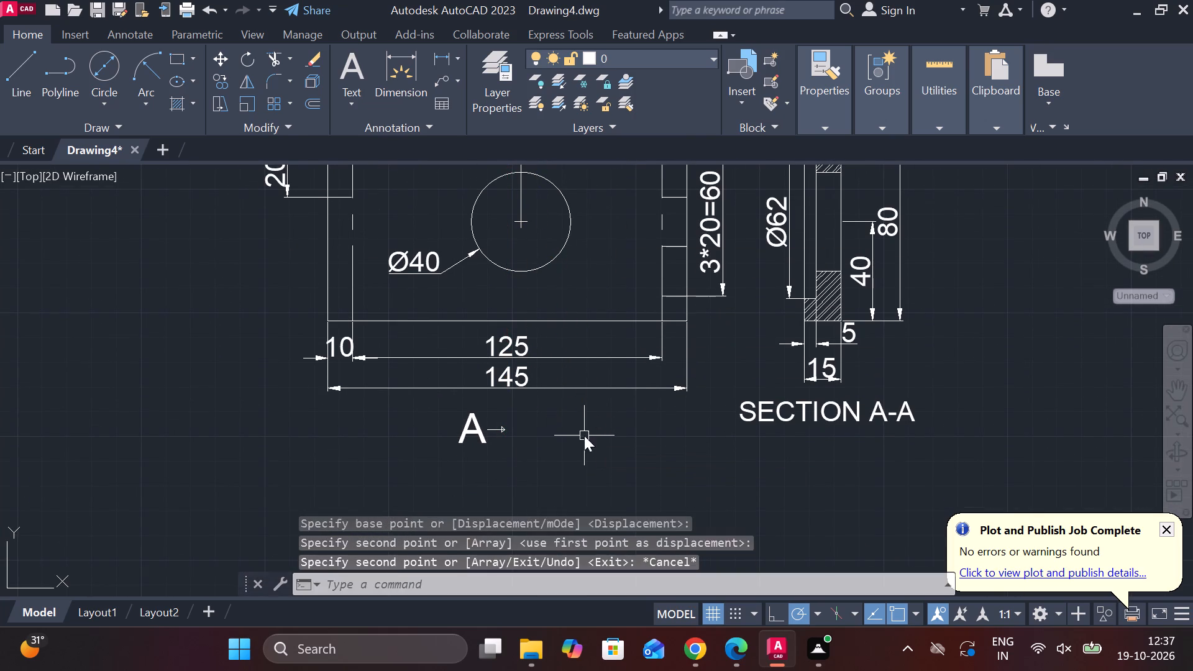
pyautogui.press('Return')
pyautogui.click(509, 315)
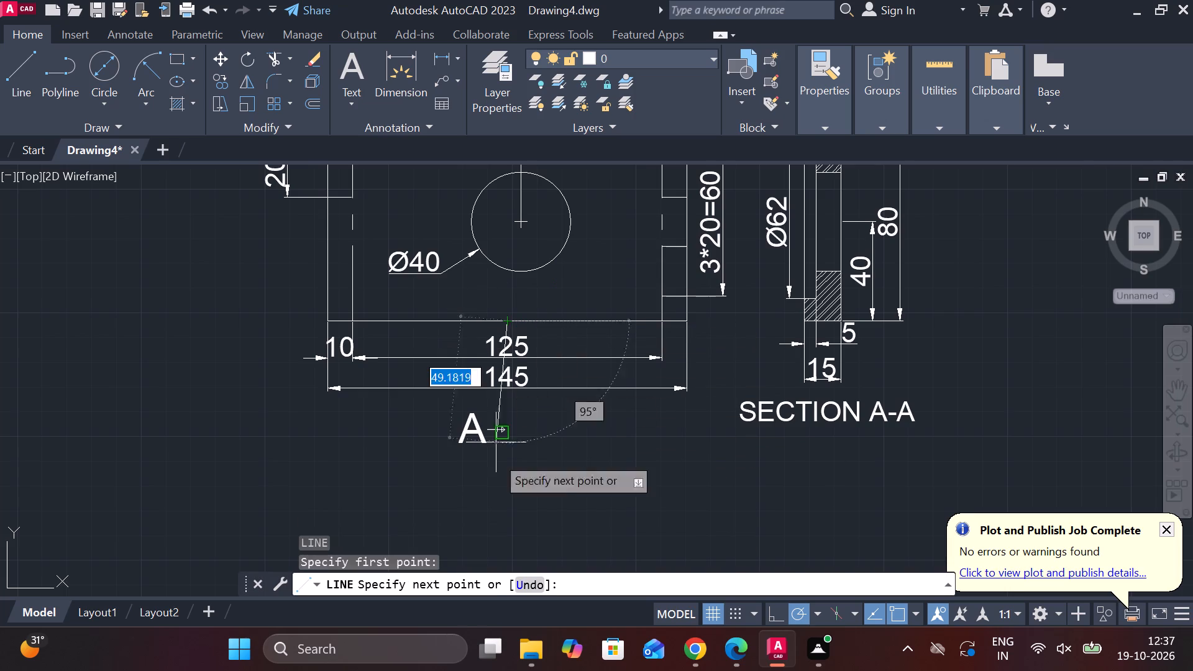
pyautogui.click(498, 447)
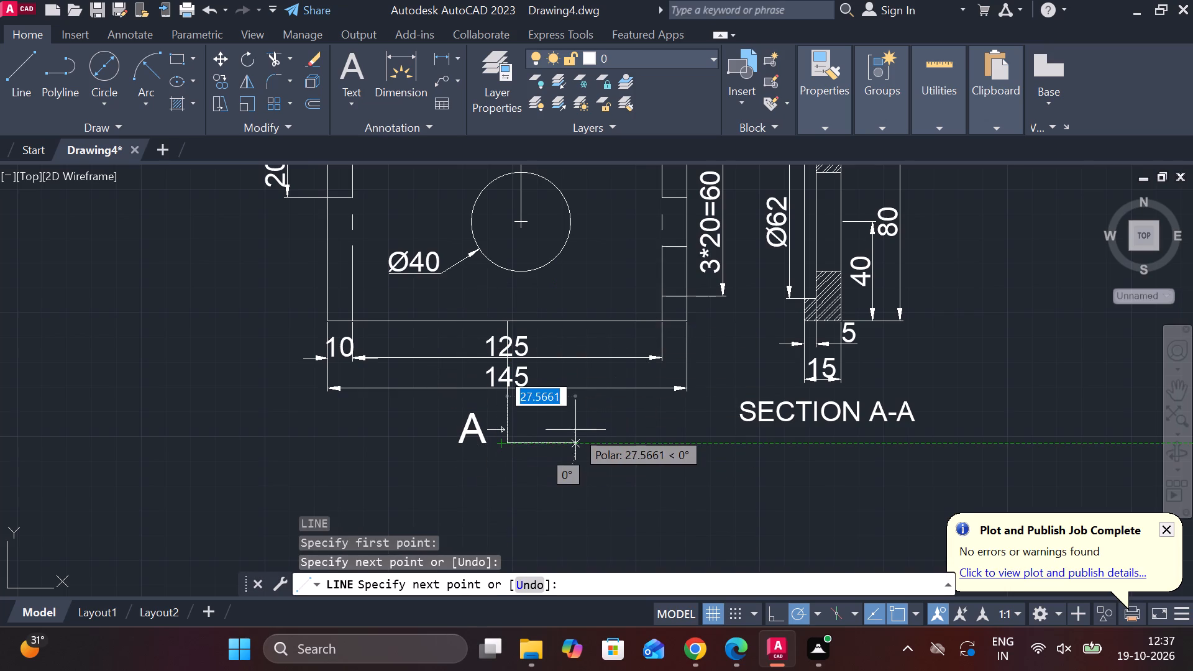
pyautogui.press('Escape')
# Examine the section A-A marking on the plate and look over the other dimensioned part views.
pyautogui.scroll(-2, 581, 430)
pyautogui.moveTo(583, 431); pyautogui.dragTo(532, 431, button='middle')
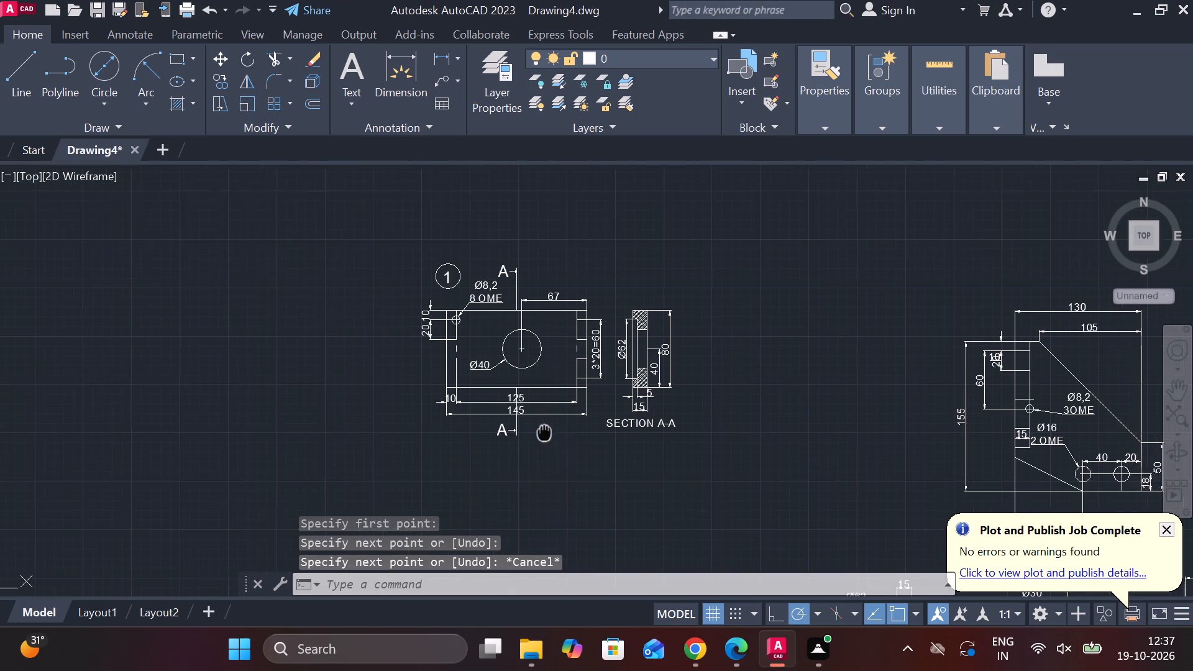
pyautogui.moveTo(532, 431); pyautogui.dragTo(512, 431, button='middle')
pyautogui.moveTo(639, 296); pyautogui.dragTo(608, 297, button='middle')
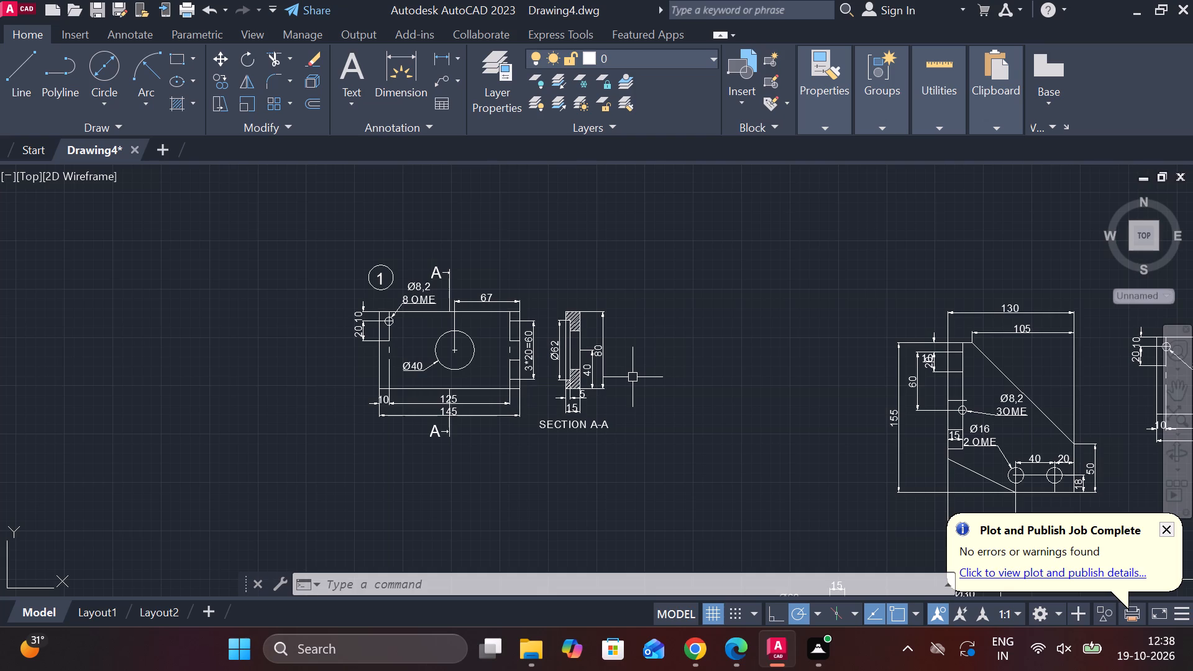
pyautogui.moveTo(717, 395); pyautogui.dragTo(99, 107, button='middle')
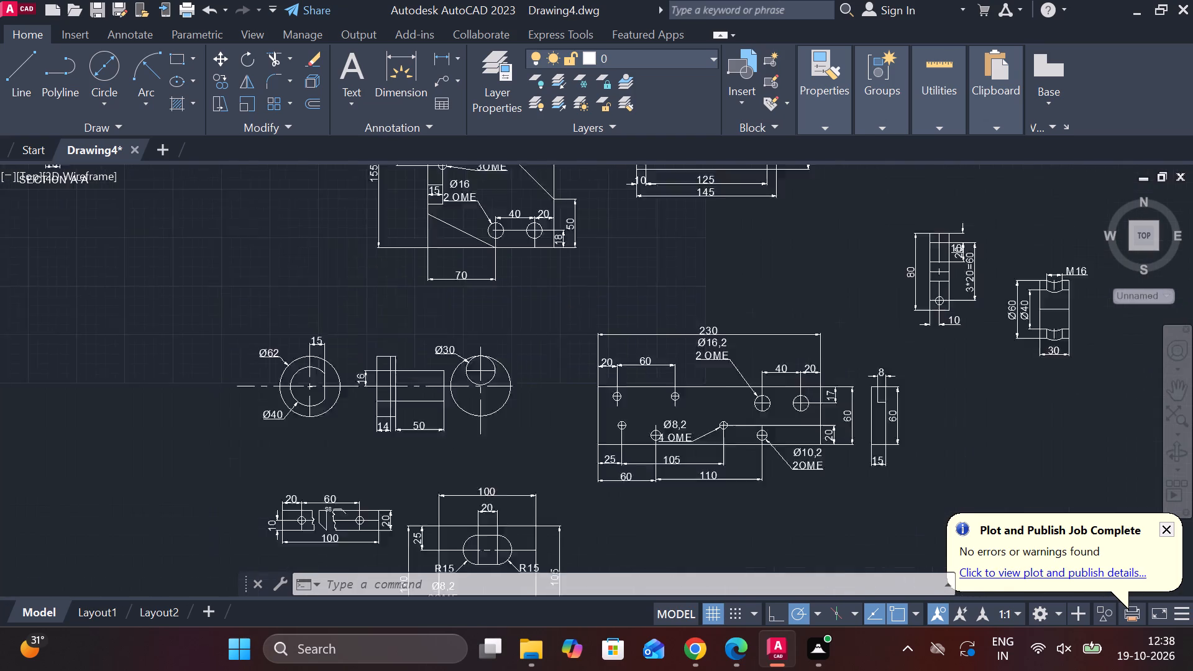
pyautogui.moveTo(99, 107); pyautogui.dragTo(100, 107, button='middle')
pyautogui.moveTo(552, 369); pyautogui.dragTo(621, 419, button='middle')
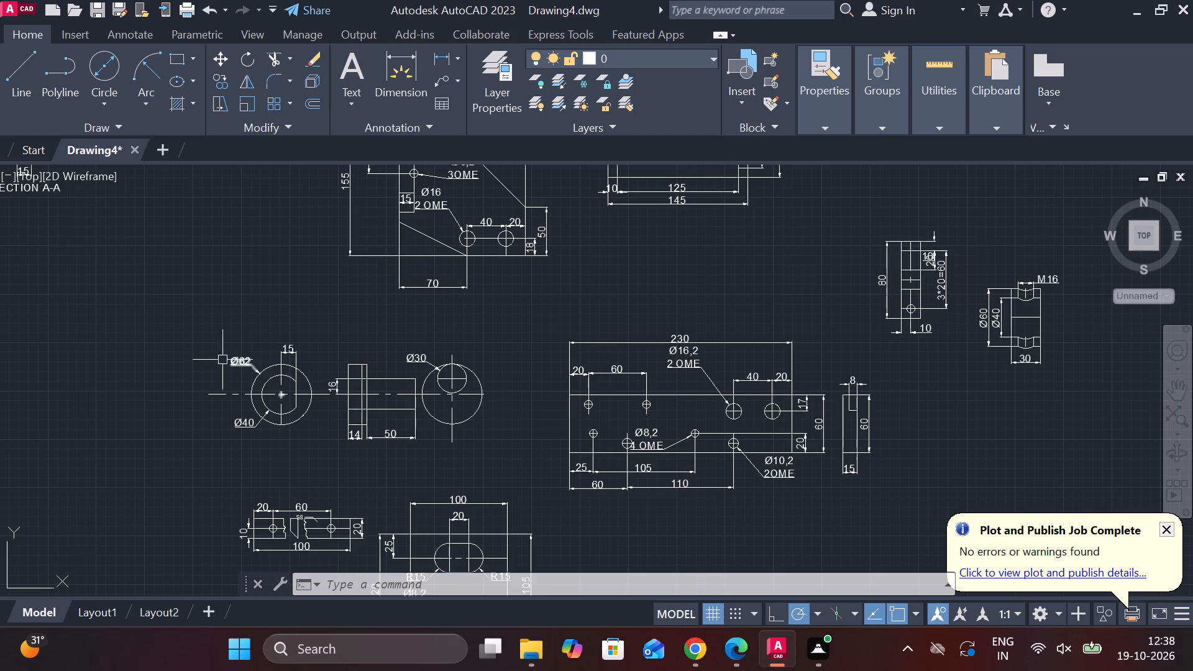
# Move the Ø62 flanged pin's three dimensioned views to just below plate part 1 and its section A-A.
pyautogui.click(167, 323)
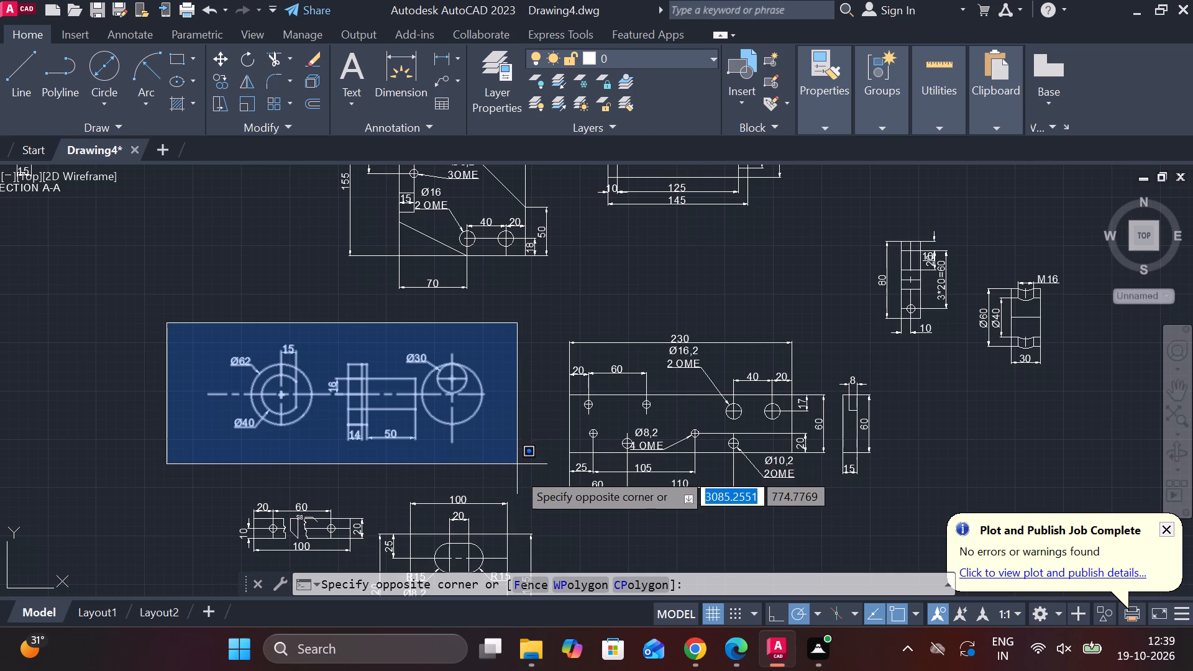
pyautogui.click(517, 450)
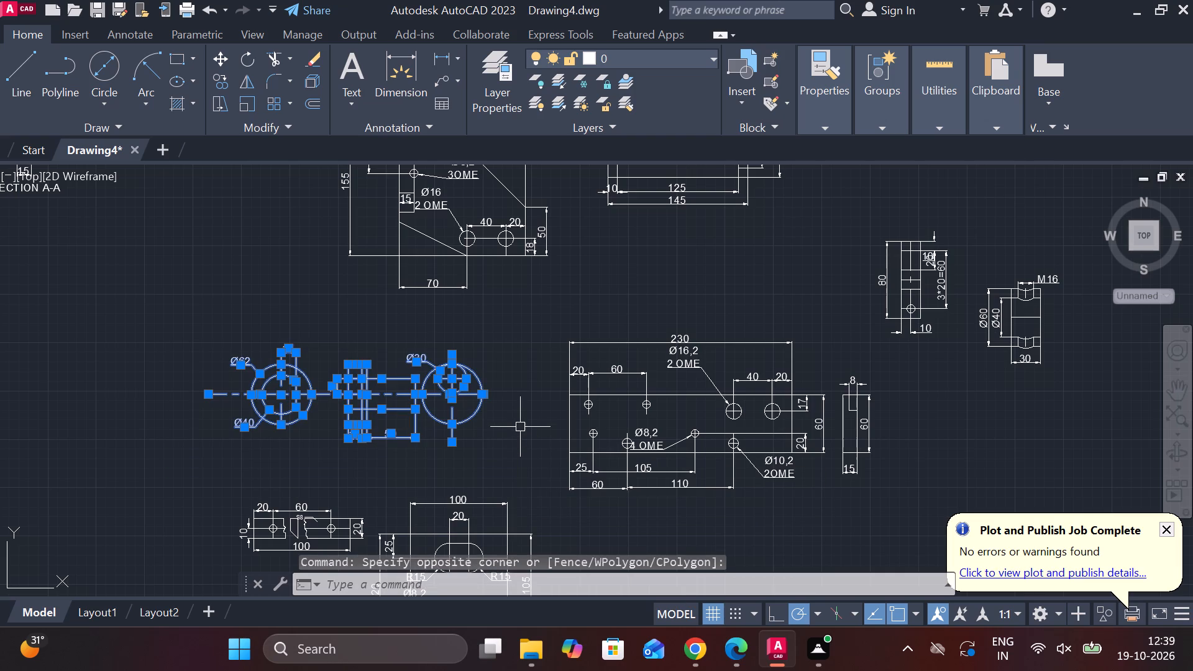
pyautogui.press('m')
pyautogui.click(507, 419)
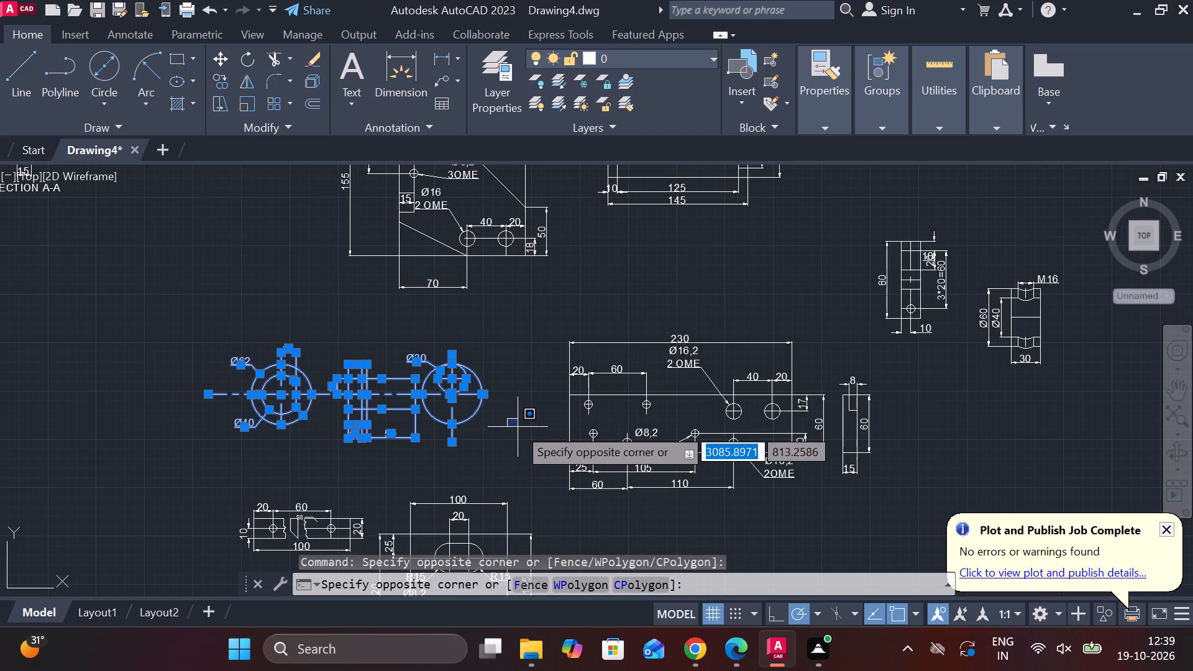
pyautogui.click(518, 427)
pyautogui.click(499, 432)
pyautogui.click(499, 432)
pyautogui.press('m')
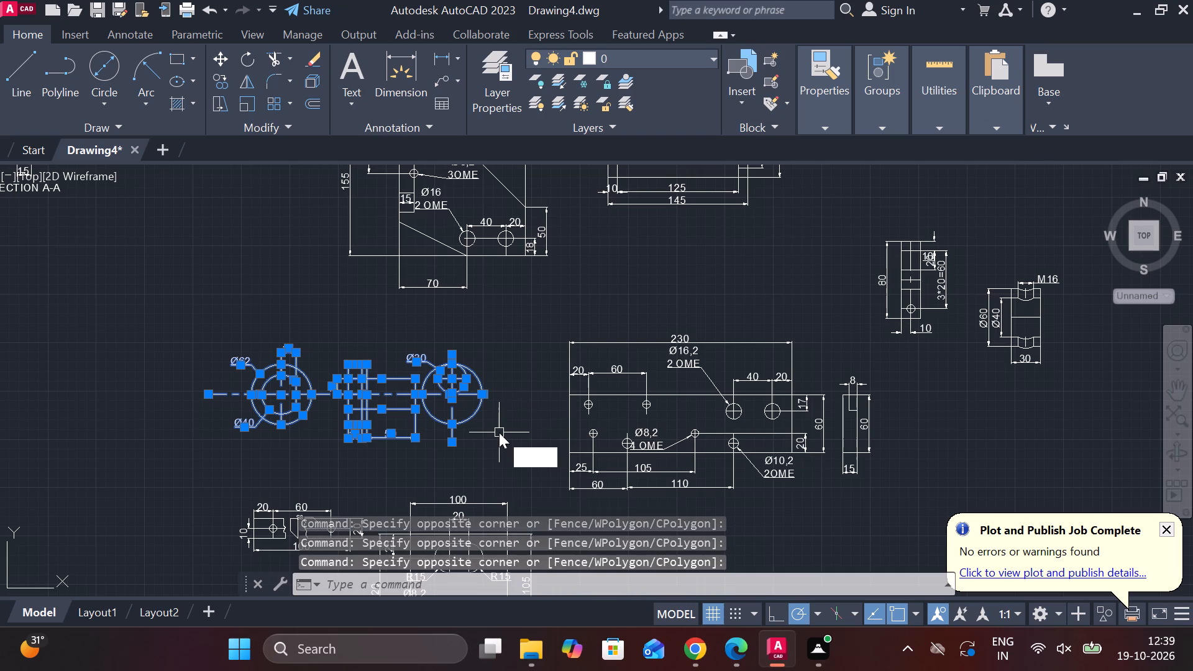
pyautogui.press('Return')
pyautogui.click(499, 432)
pyautogui.moveTo(432, 396); pyautogui.dragTo(644, 407, button='middle')
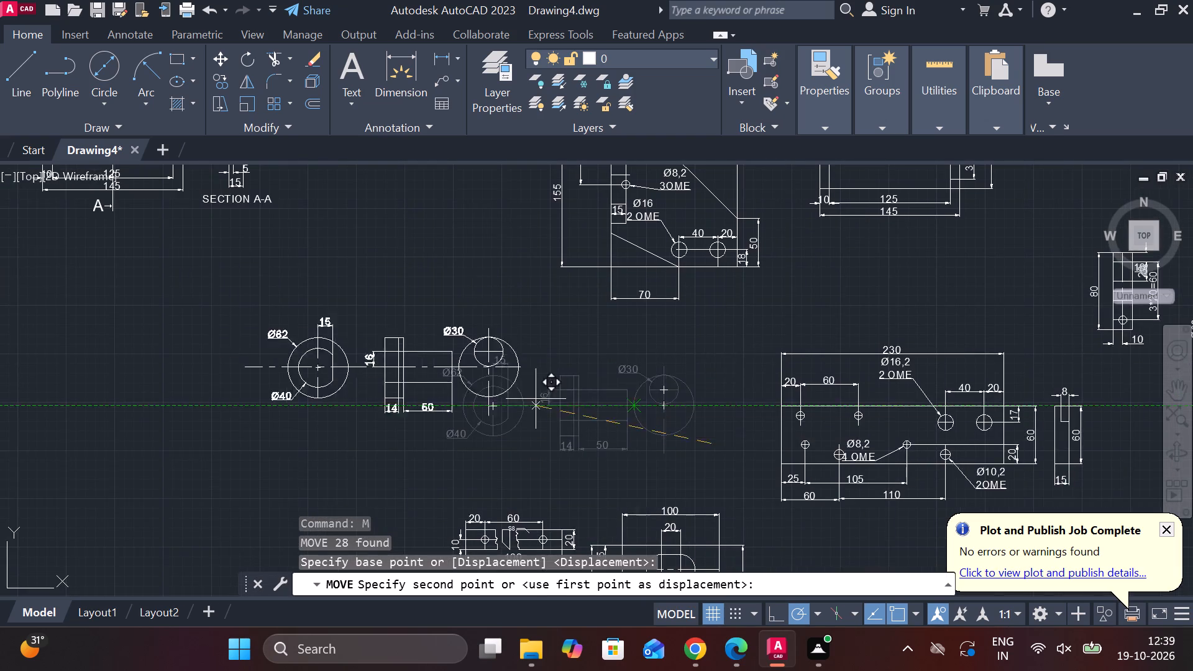
pyautogui.moveTo(427, 352); pyautogui.dragTo(550, 423, button='middle')
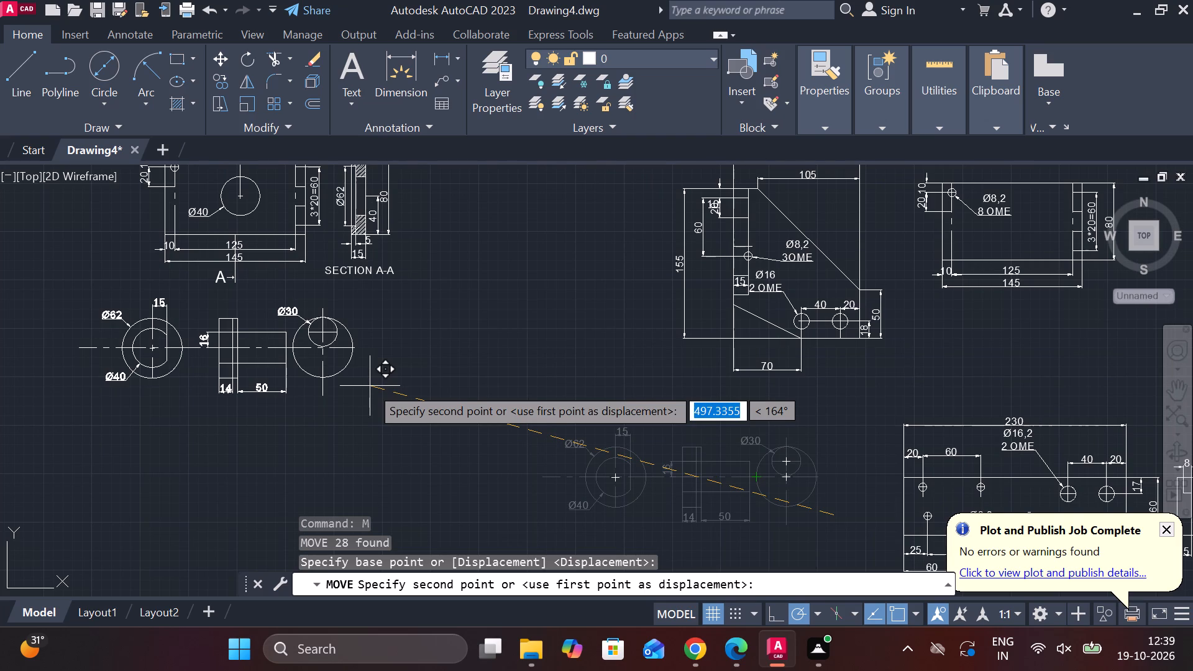
pyautogui.scroll(2, 423, 375)
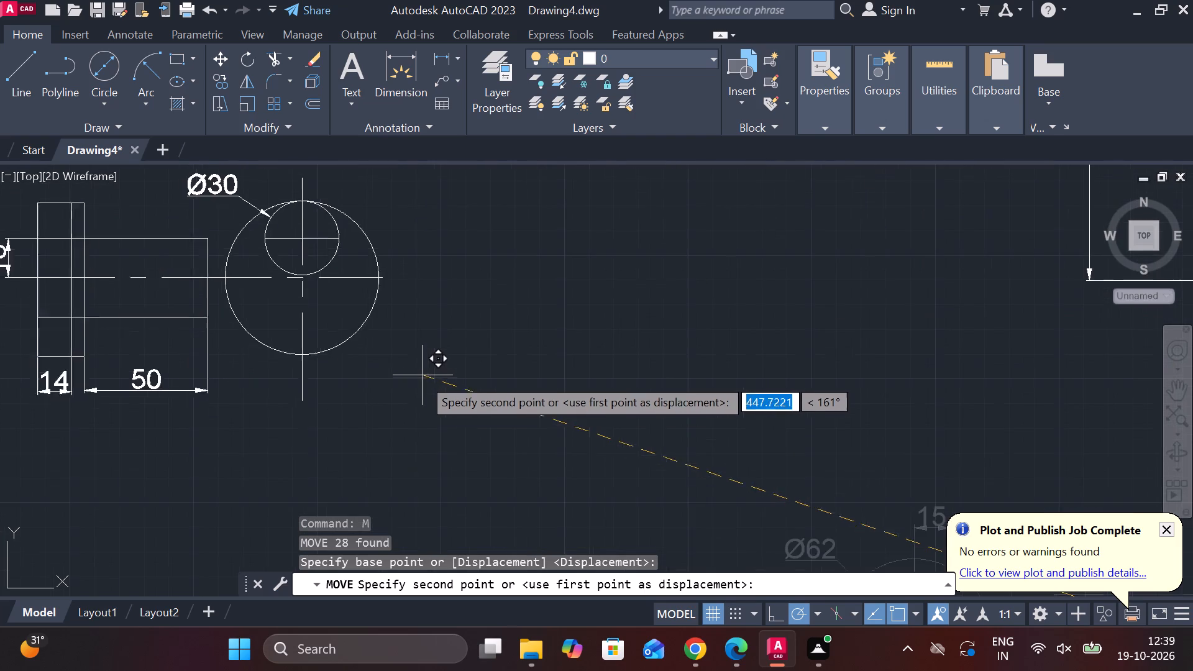
pyautogui.scroll(-1, 416, 388)
pyautogui.moveTo(416, 387); pyautogui.dragTo(506, 411, button='middle')
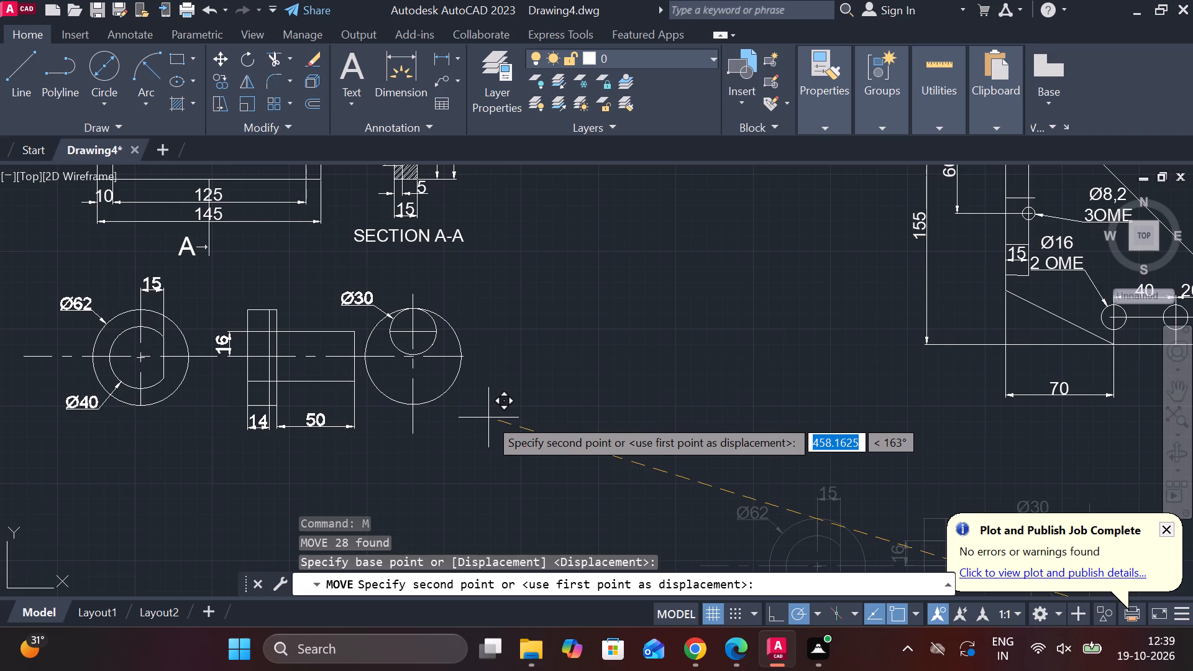
pyautogui.click(488, 418)
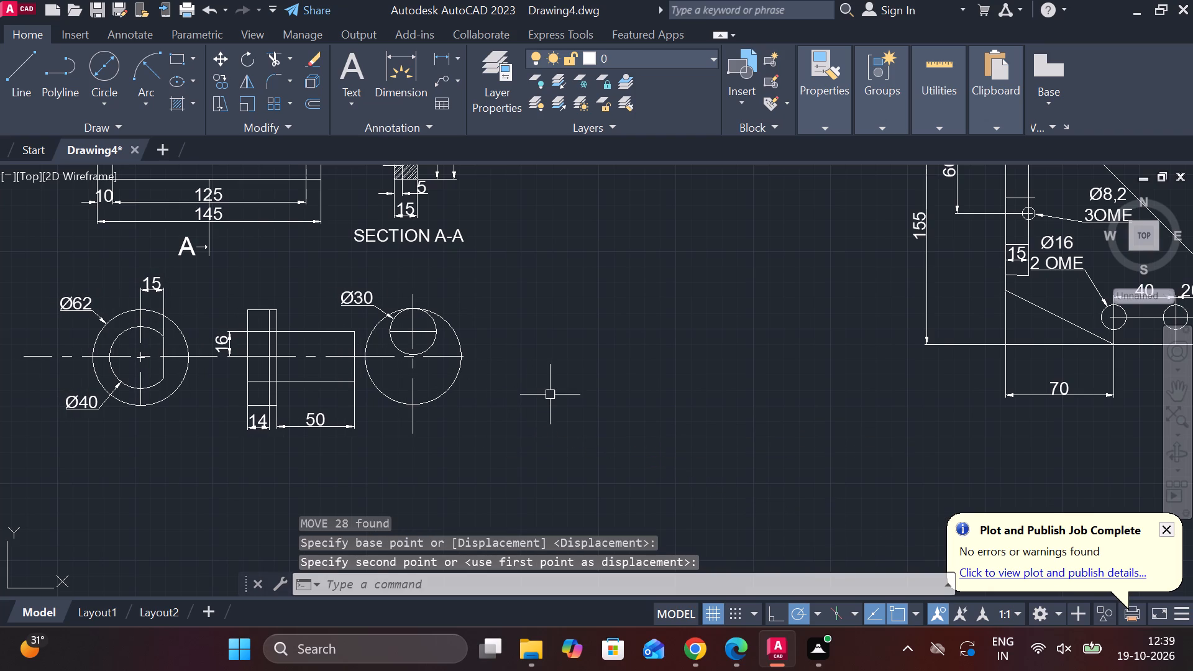
# Examine the flanged pin's relocated views and their dimensions below the plate.
pyautogui.moveTo(551, 360); pyautogui.dragTo(563, 372, button='middle')
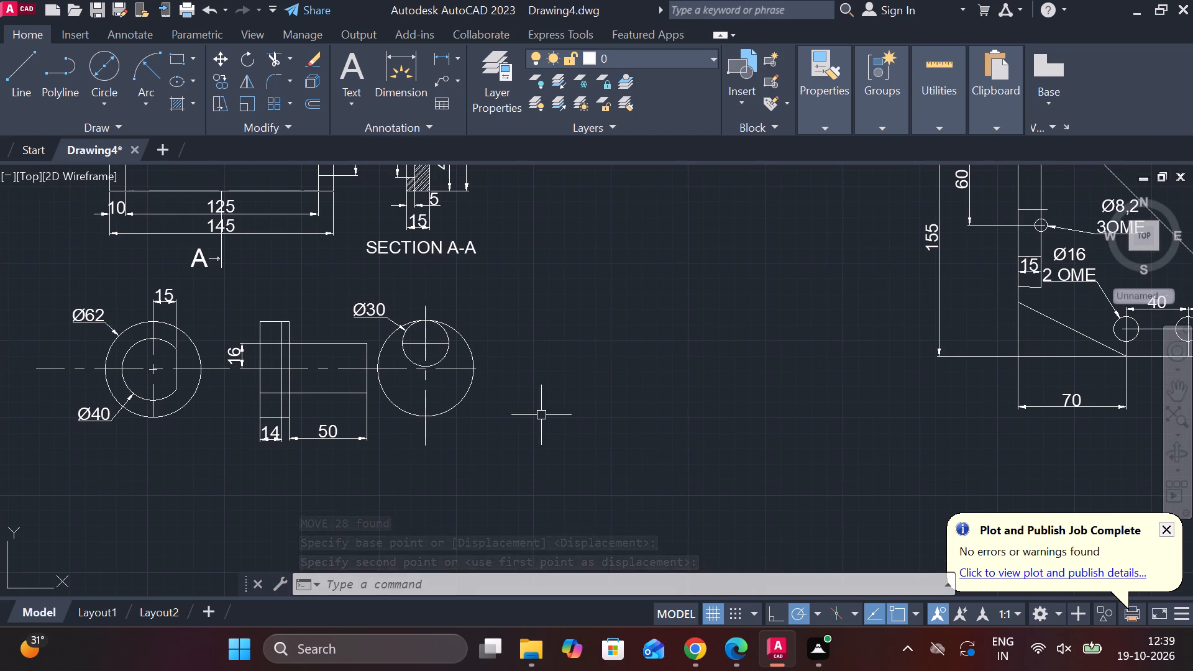
pyautogui.scroll(2, 349, 435)
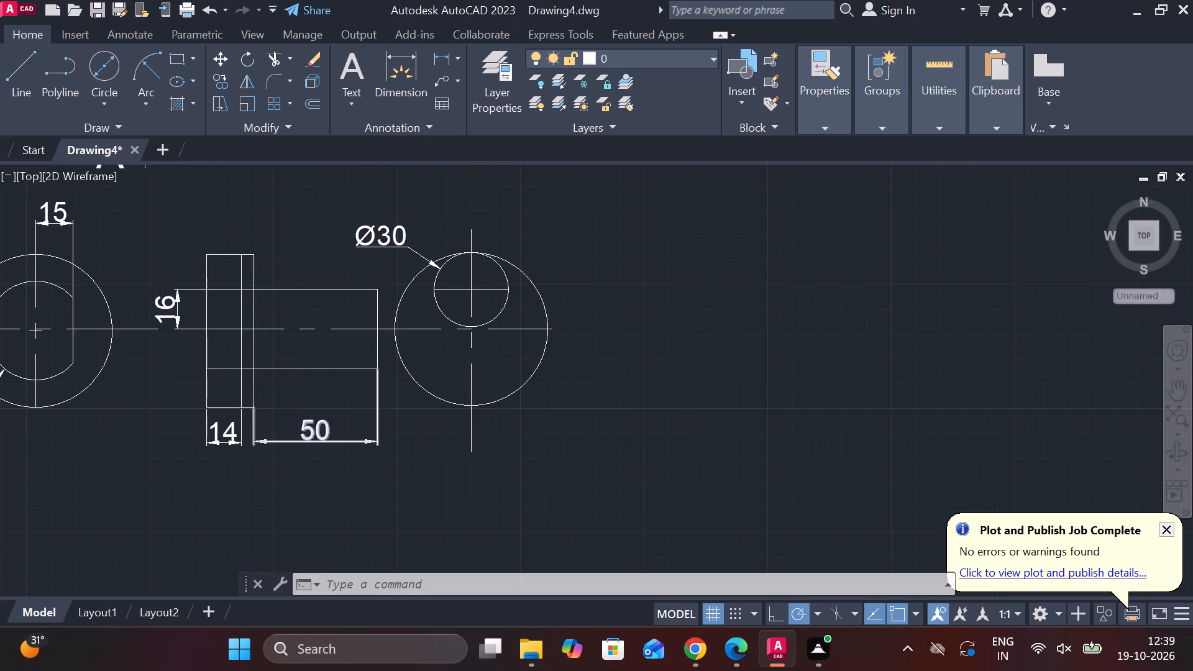
pyautogui.moveTo(349, 449); pyautogui.dragTo(388, 500, button='middle')
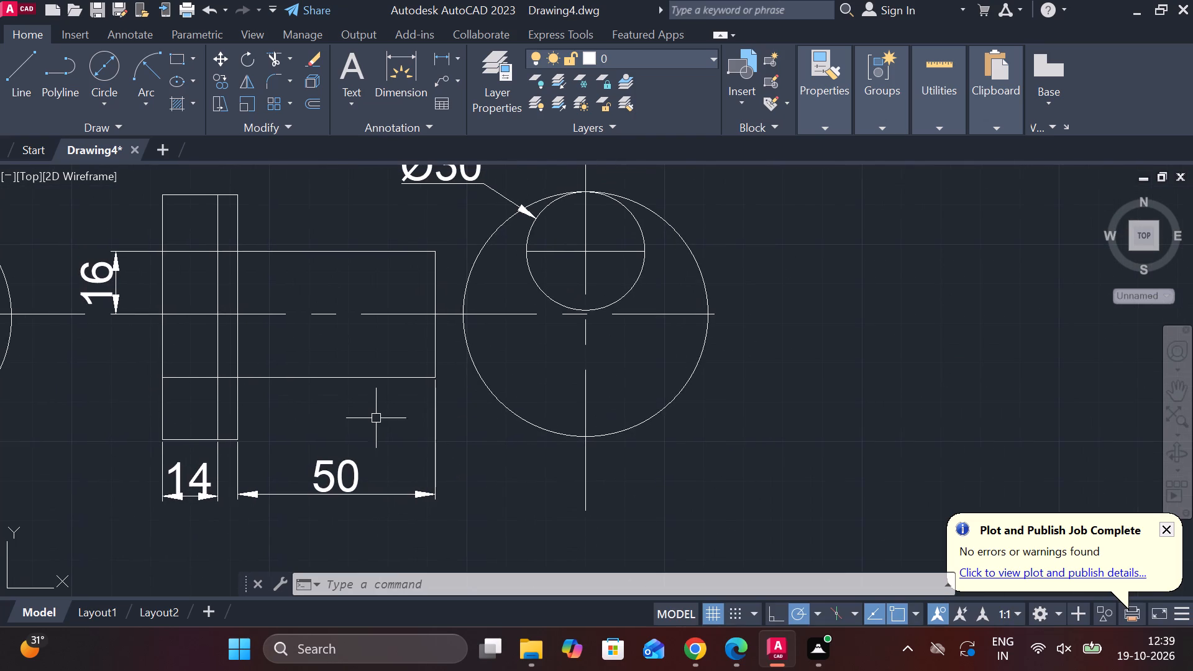
pyautogui.scroll(-1, 378, 435)
pyautogui.moveTo(378, 428); pyautogui.dragTo(516, 462, button='middle')
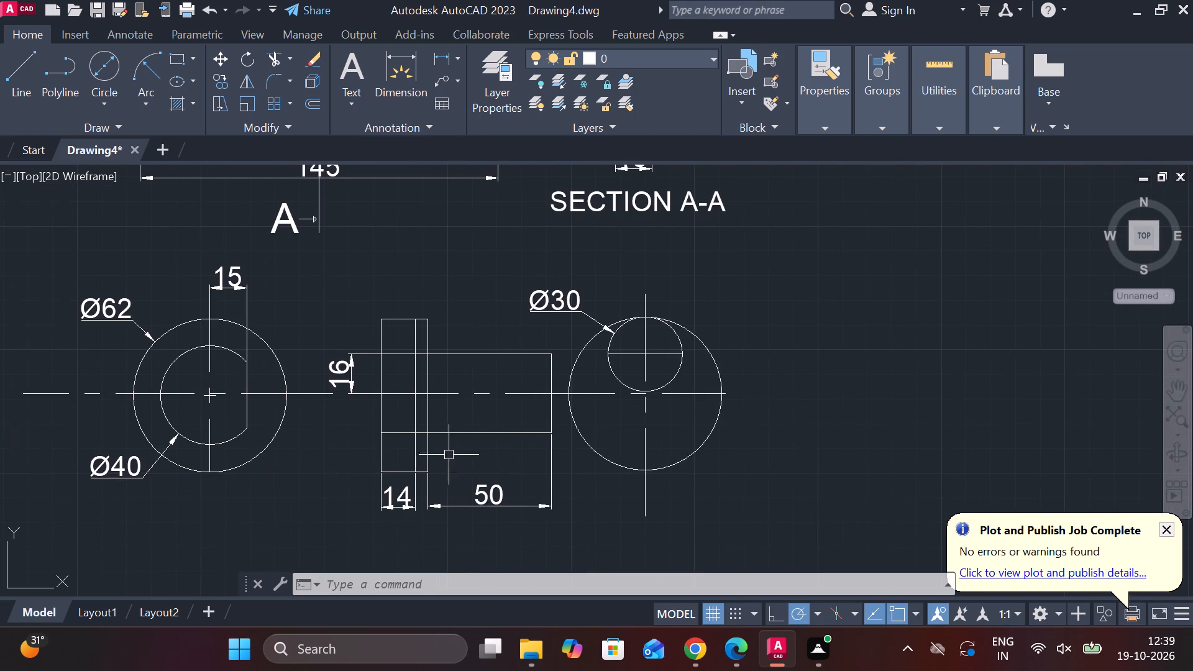
pyautogui.scroll(-1, 374, 437)
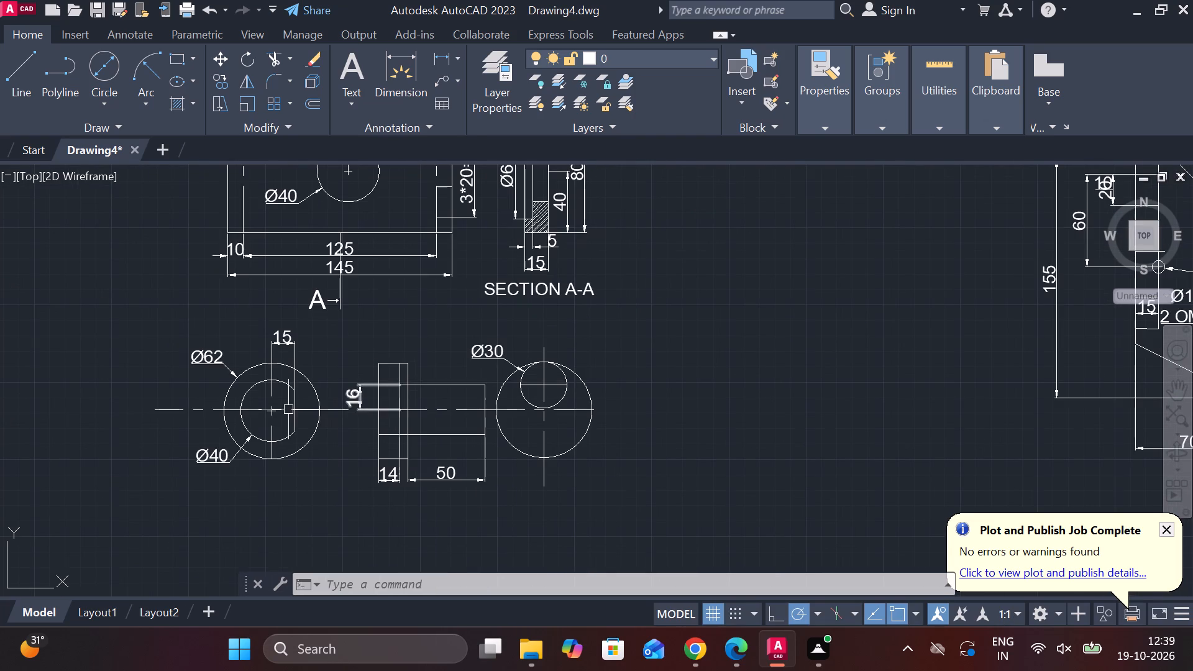
pyautogui.middleClick(327, 418)
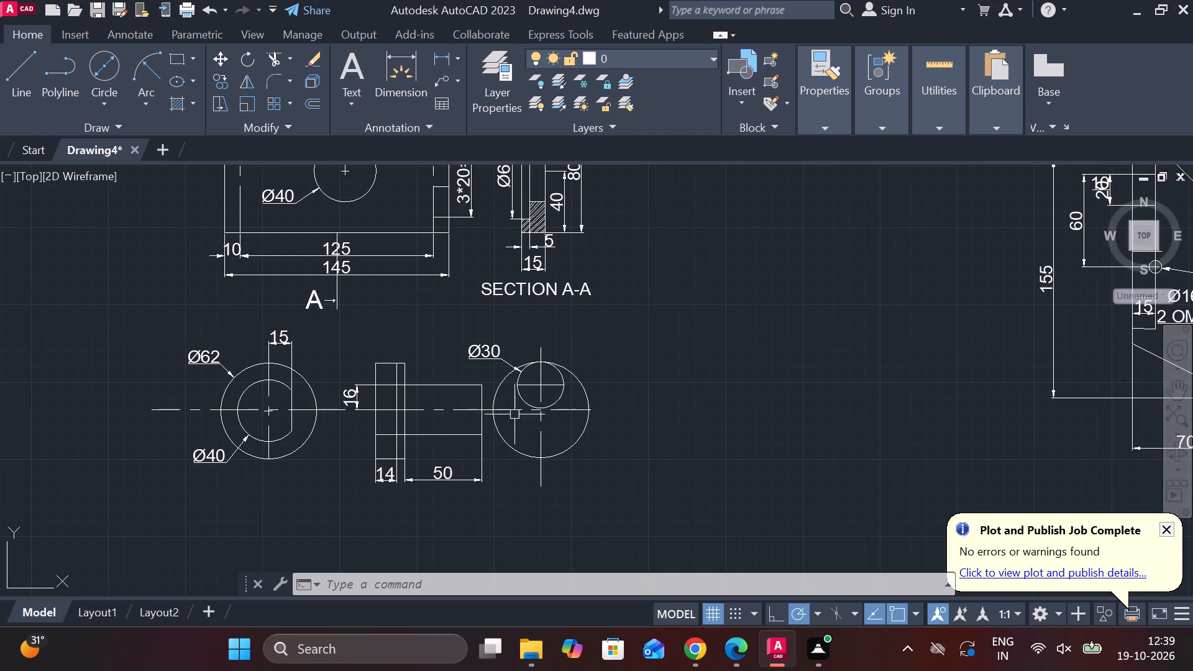
# Copy plate part 1's circled number balloon and paste it below the flanged pin's Ø62 end view.
pyautogui.moveTo(518, 357); pyautogui.dragTo(463, 500, button='middle')
pyautogui.scroll(-1, 472, 419)
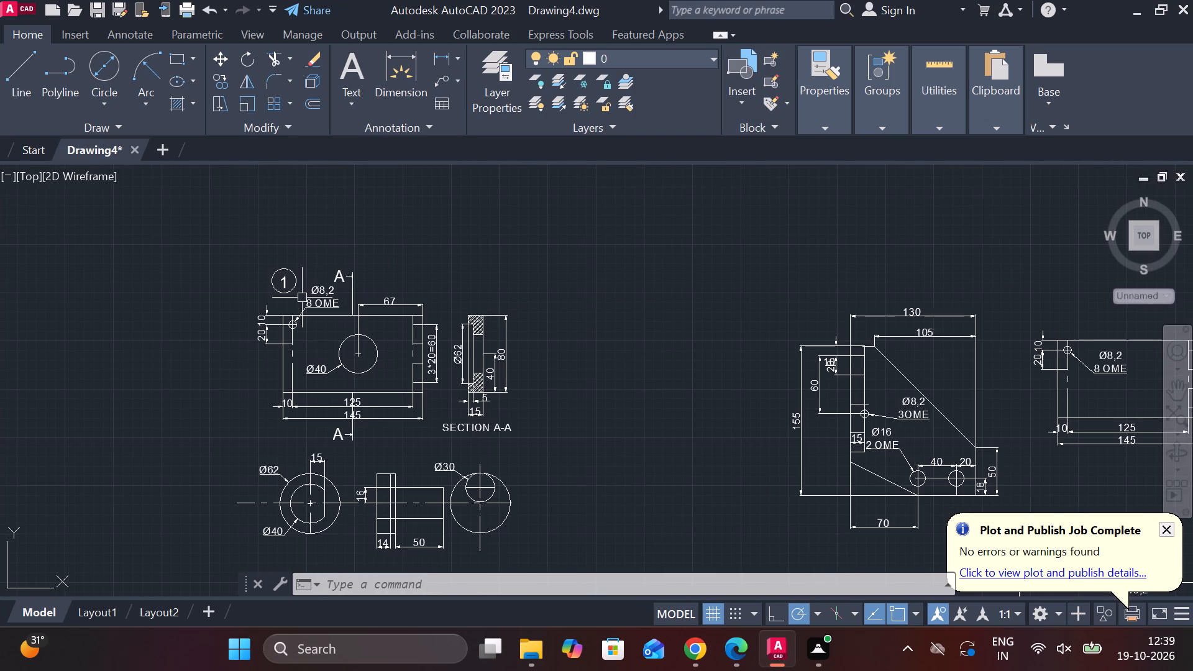
pyautogui.scroll(2, 302, 298)
pyautogui.click(280, 287)
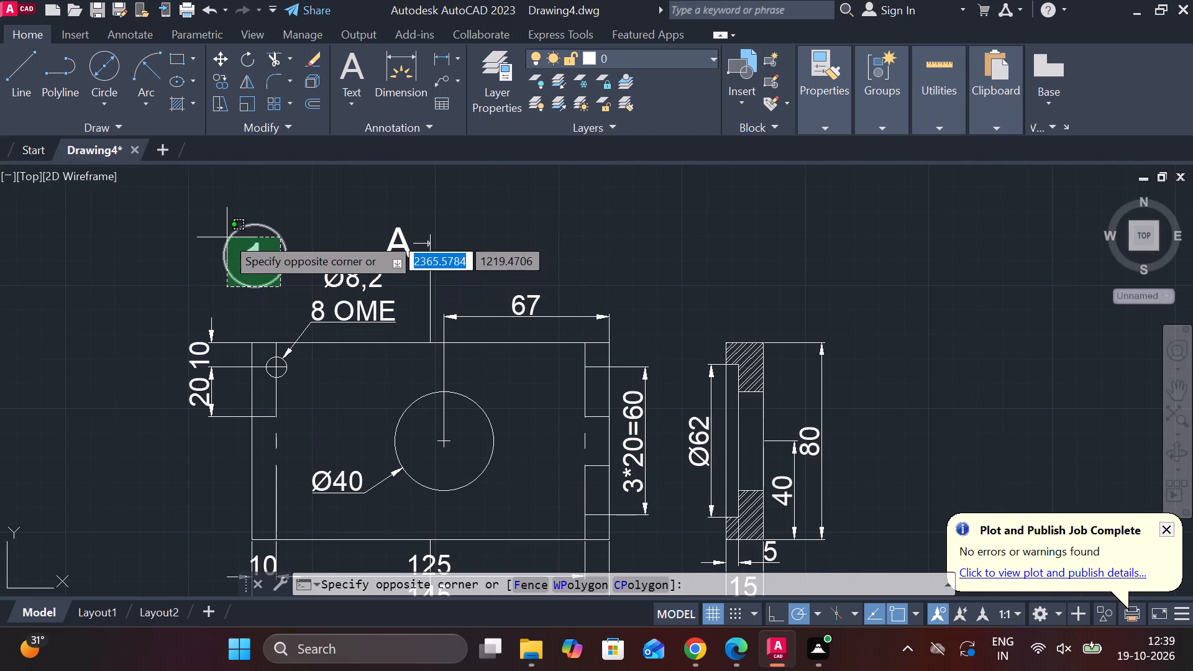
pyautogui.click(223, 216)
pyautogui.hotkey('ctrl', 'c')
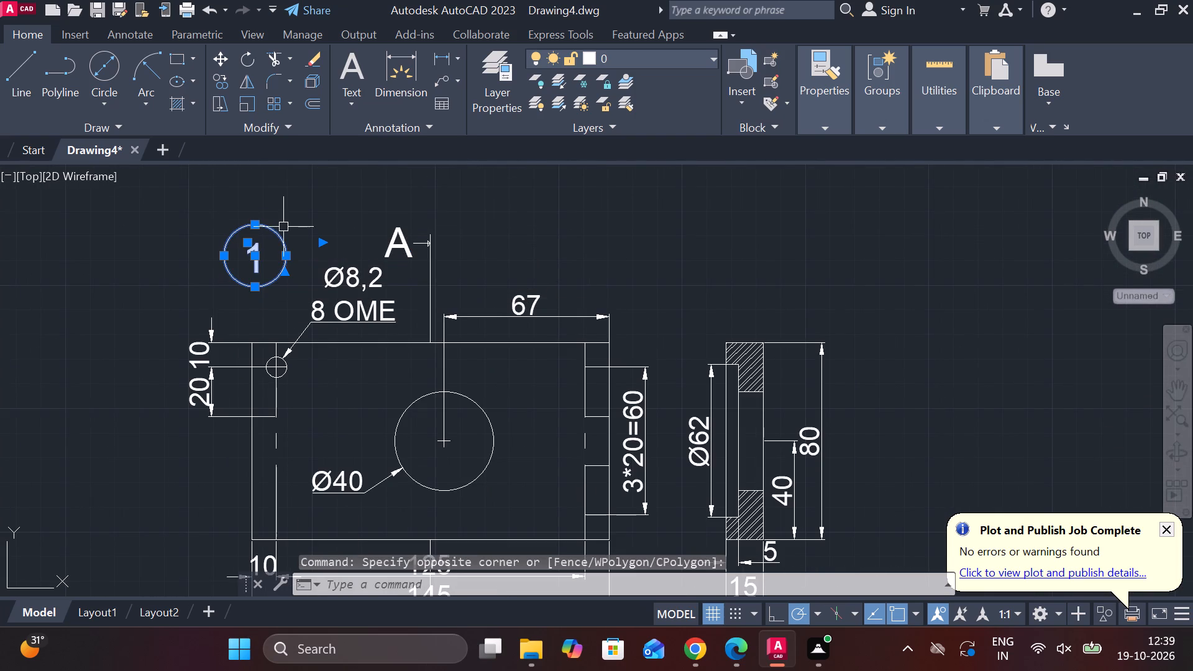
pyautogui.scroll(-2, 295, 273)
pyautogui.moveTo(379, 442); pyautogui.dragTo(403, 322, button='middle')
pyautogui.hotkey('ctrl', 'v')
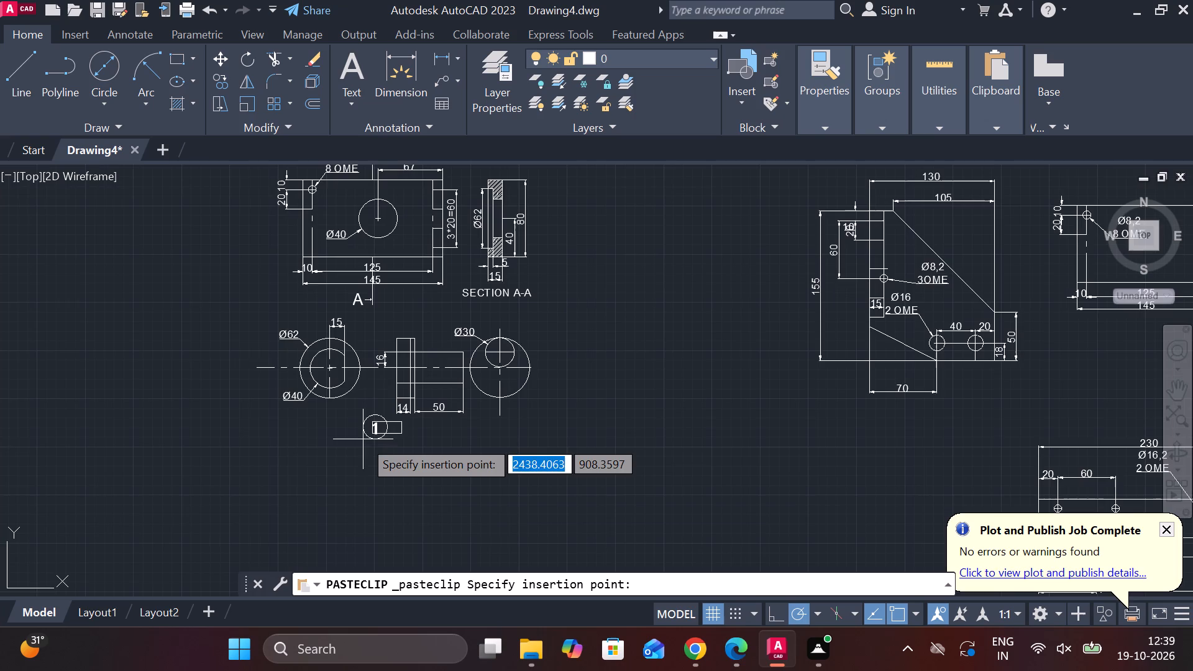
pyautogui.scroll(2, 339, 432)
pyautogui.click(348, 426)
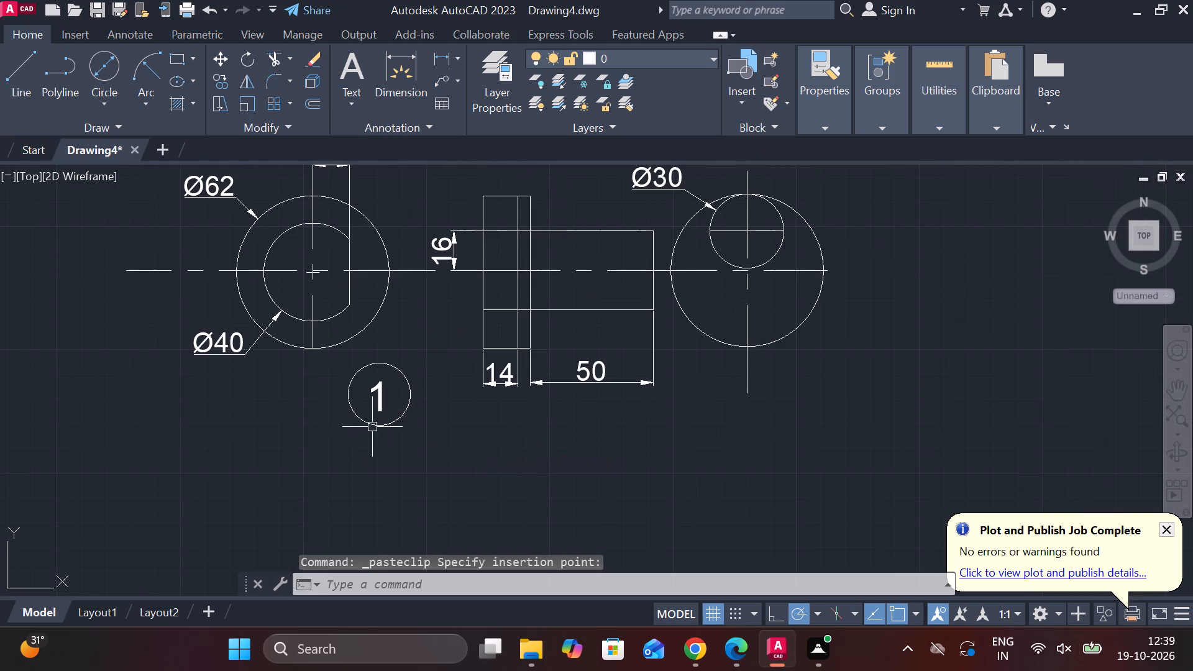
# Change the number in the balloon below the flanged pin to 7.
pyautogui.doubleClick(378, 397)
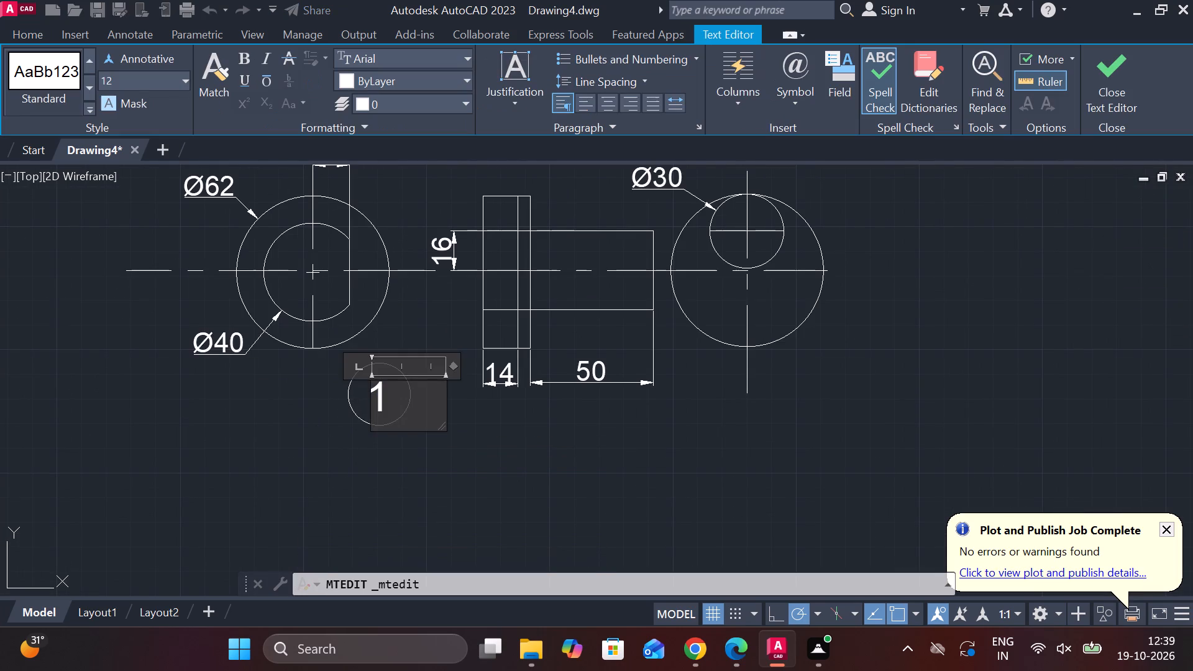
pyautogui.press('Right')
pyautogui.press('BackSpace')
pyautogui.press('7')
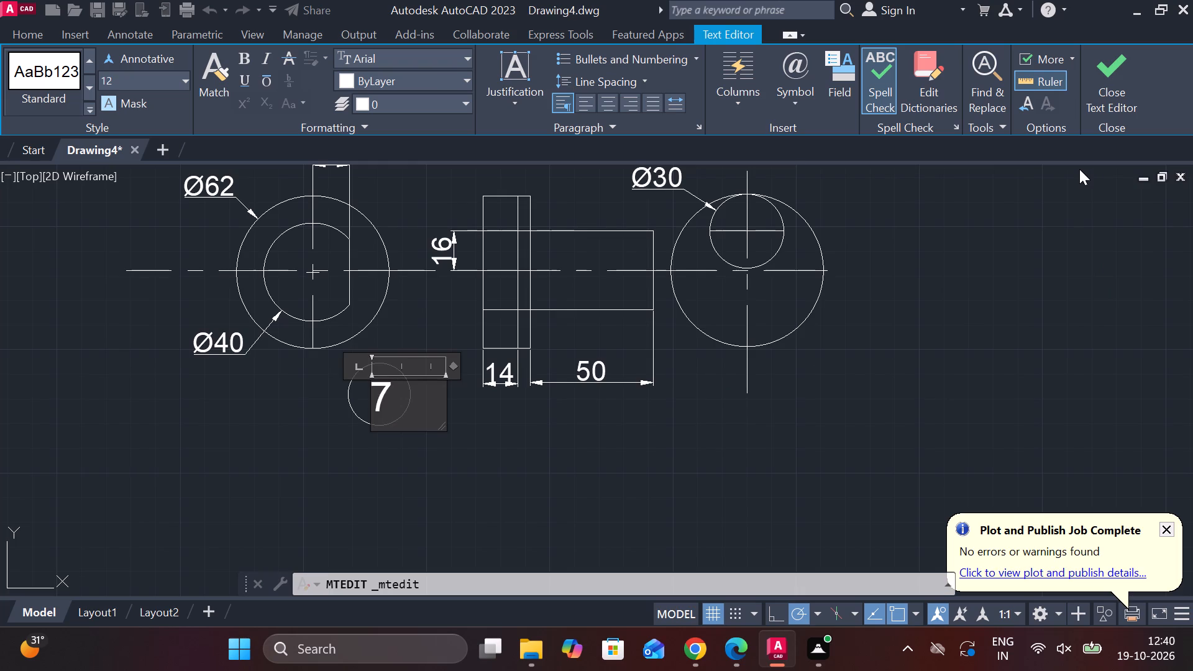
pyautogui.click(1115, 76)
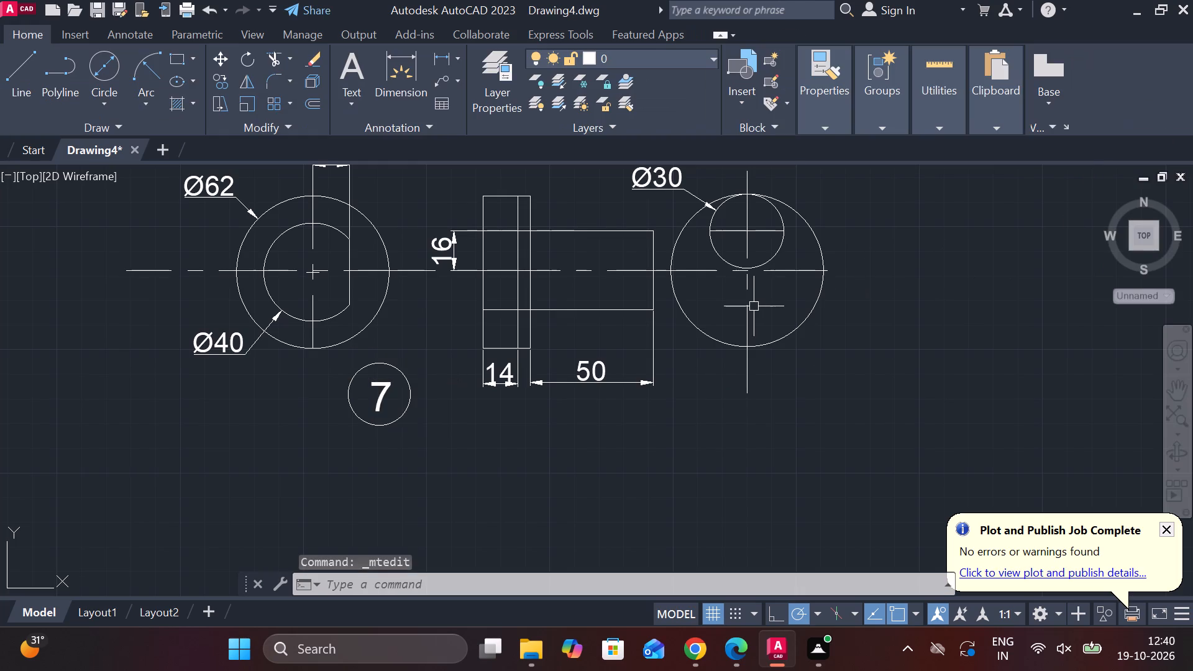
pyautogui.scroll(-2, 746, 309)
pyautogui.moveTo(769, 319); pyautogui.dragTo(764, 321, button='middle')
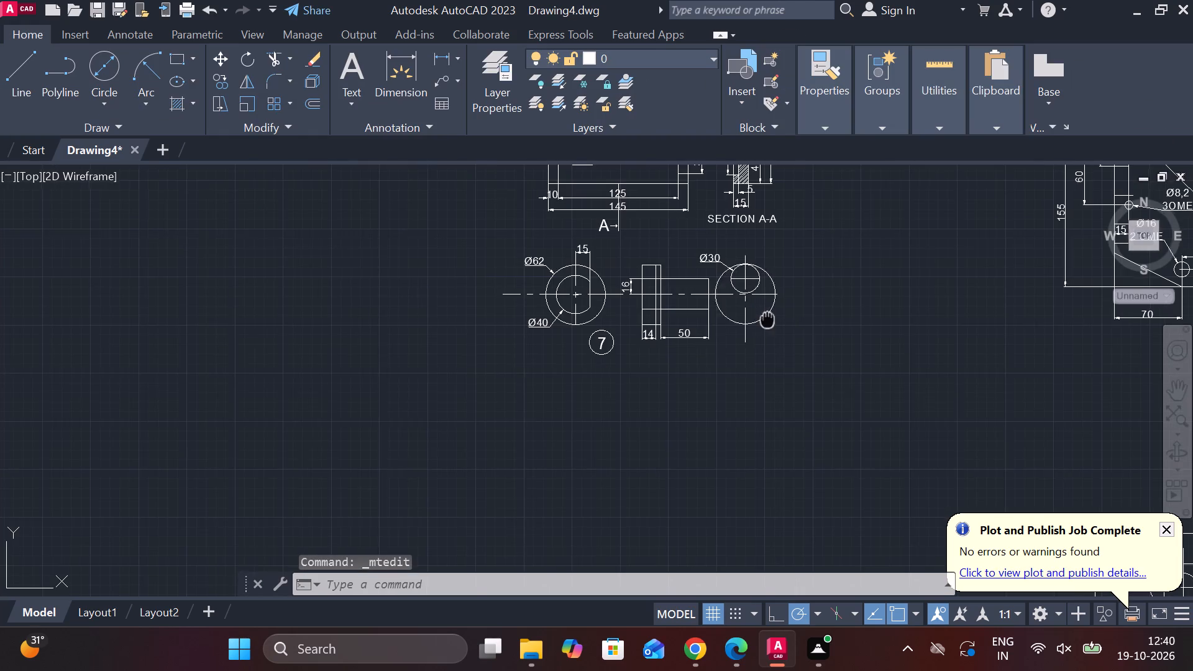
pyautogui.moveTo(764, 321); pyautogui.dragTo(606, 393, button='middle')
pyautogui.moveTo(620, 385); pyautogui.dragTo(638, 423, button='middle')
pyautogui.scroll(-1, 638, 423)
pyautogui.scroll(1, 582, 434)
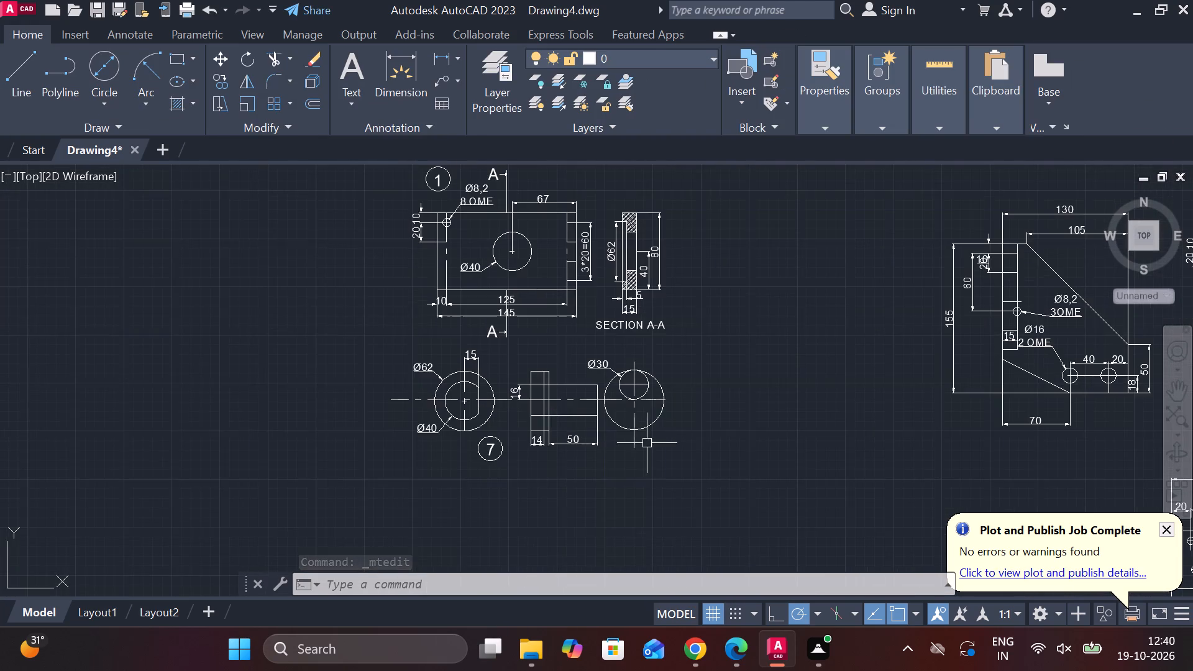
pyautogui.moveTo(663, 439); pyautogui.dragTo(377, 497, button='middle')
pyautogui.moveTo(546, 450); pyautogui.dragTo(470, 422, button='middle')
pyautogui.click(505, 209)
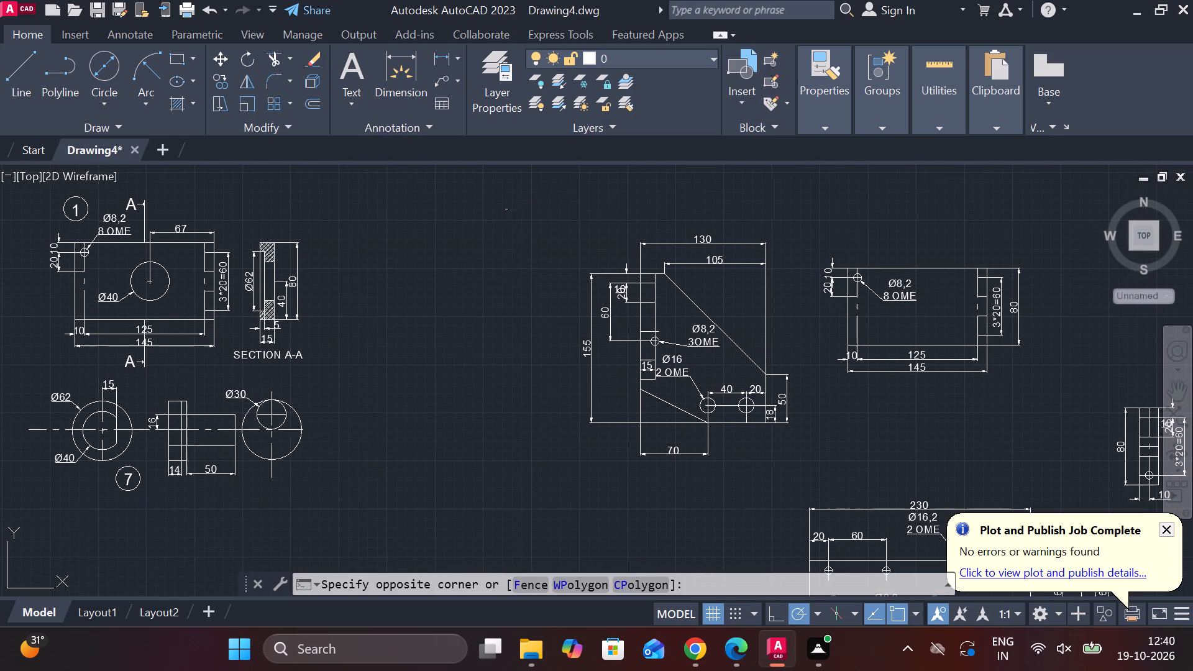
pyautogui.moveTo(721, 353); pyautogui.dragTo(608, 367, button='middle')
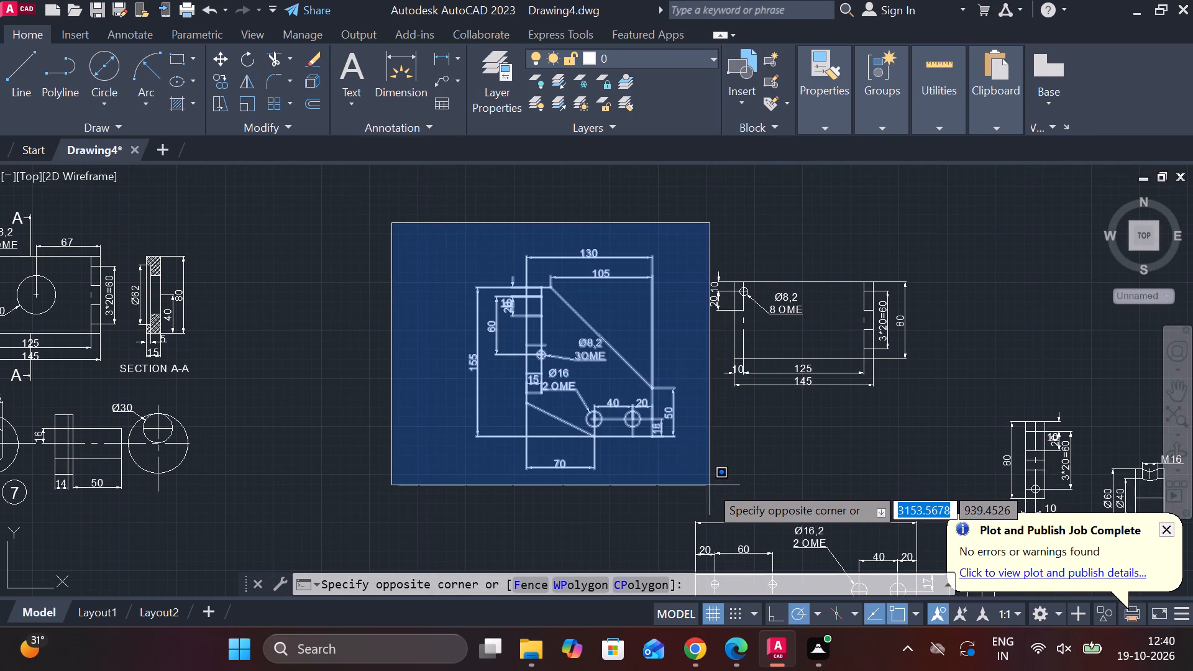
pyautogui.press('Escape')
# Set the linetype of the horizontal line through the bracket's two Ø16 holes to CENTER.
pyautogui.scroll(1, 706, 486)
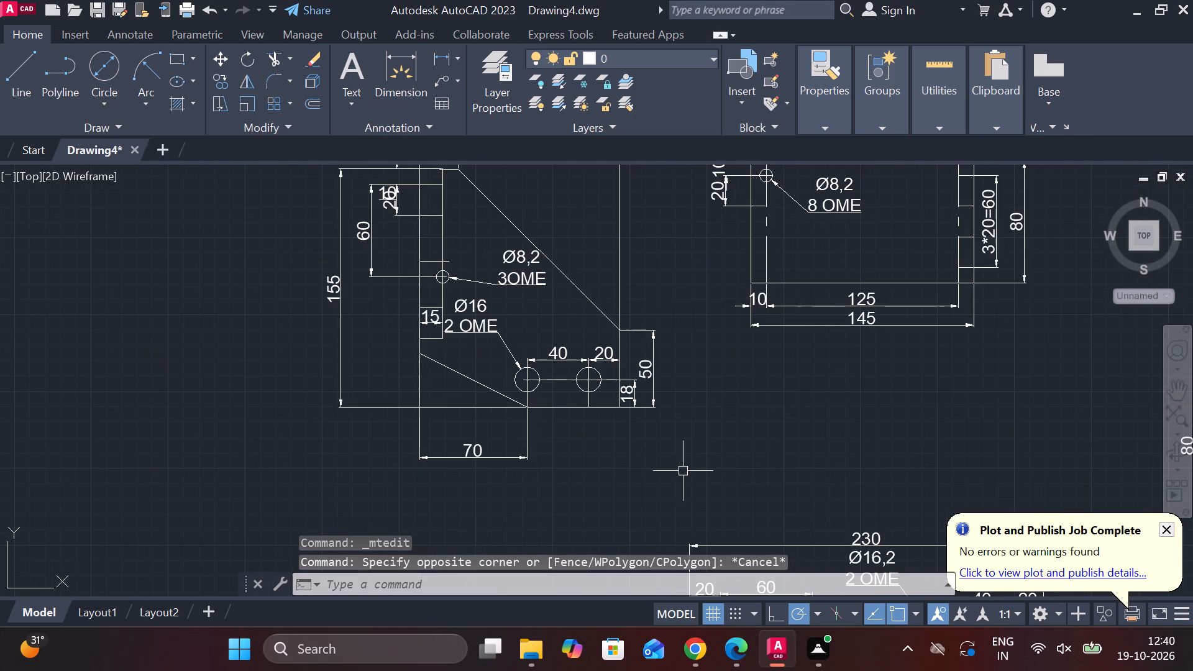
pyautogui.moveTo(675, 470); pyautogui.dragTo(662, 470, button='middle')
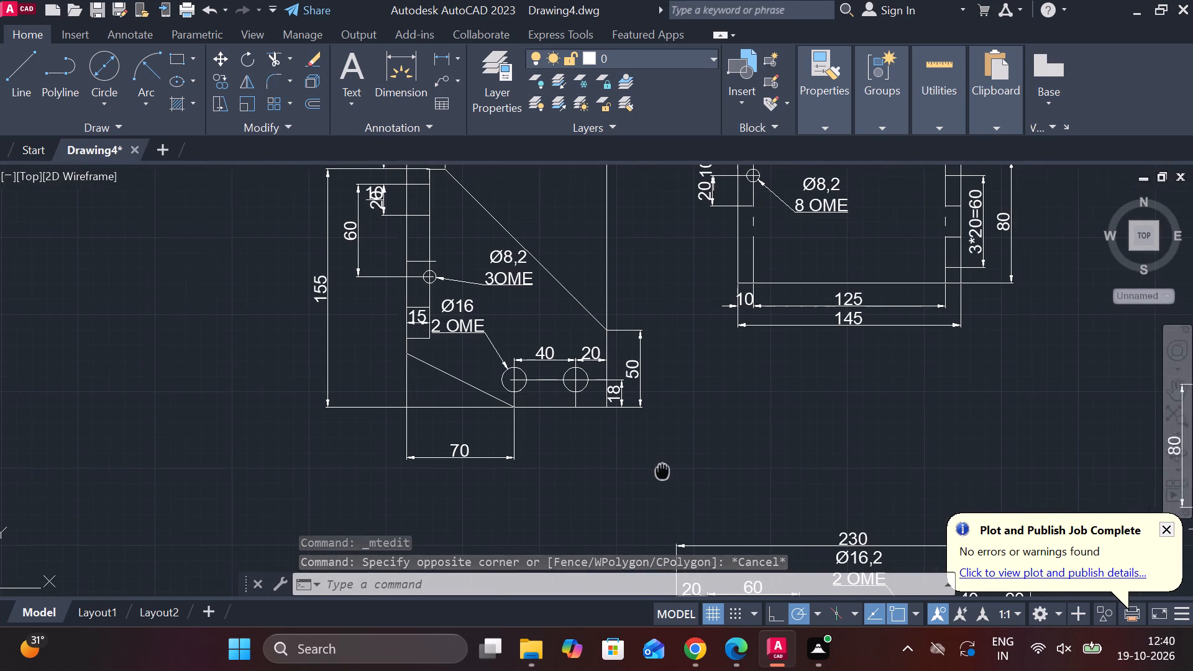
pyautogui.moveTo(662, 470); pyautogui.dragTo(616, 489, button='middle')
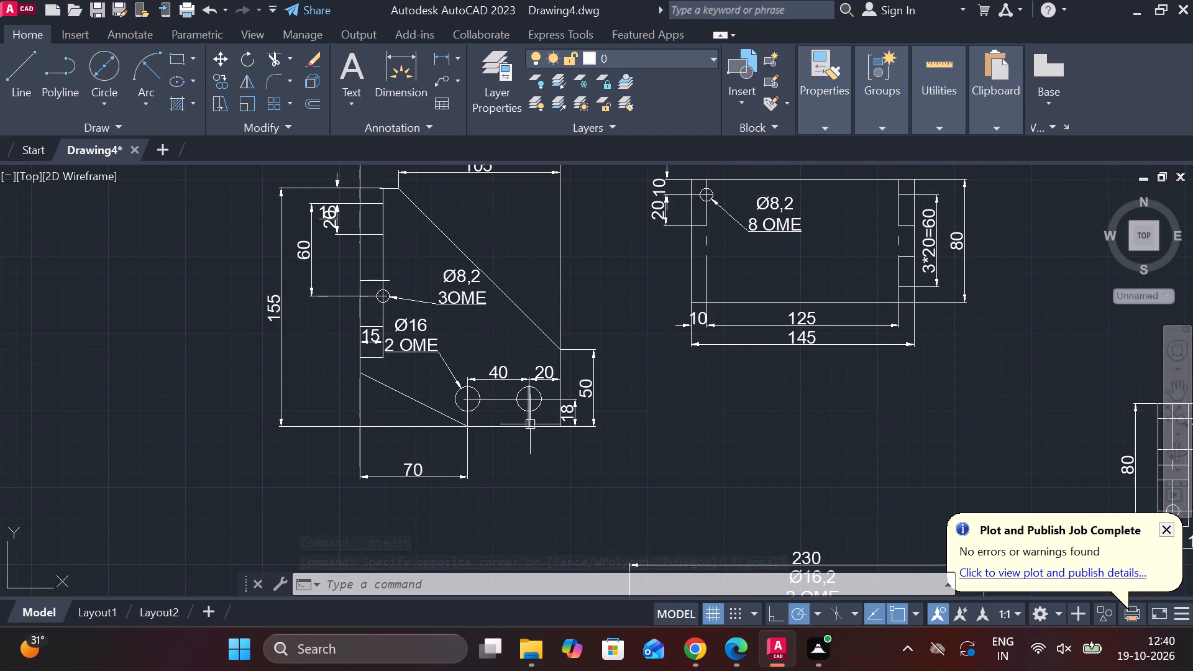
pyautogui.click(508, 399)
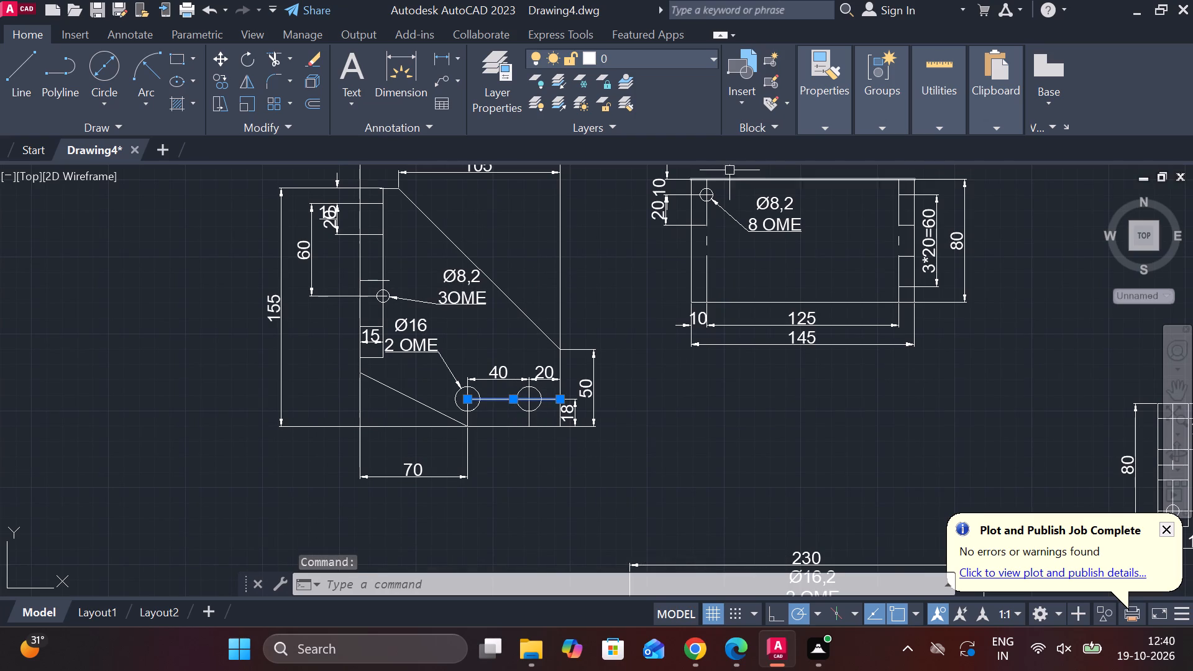
pyautogui.click(826, 130)
pyautogui.click(943, 189)
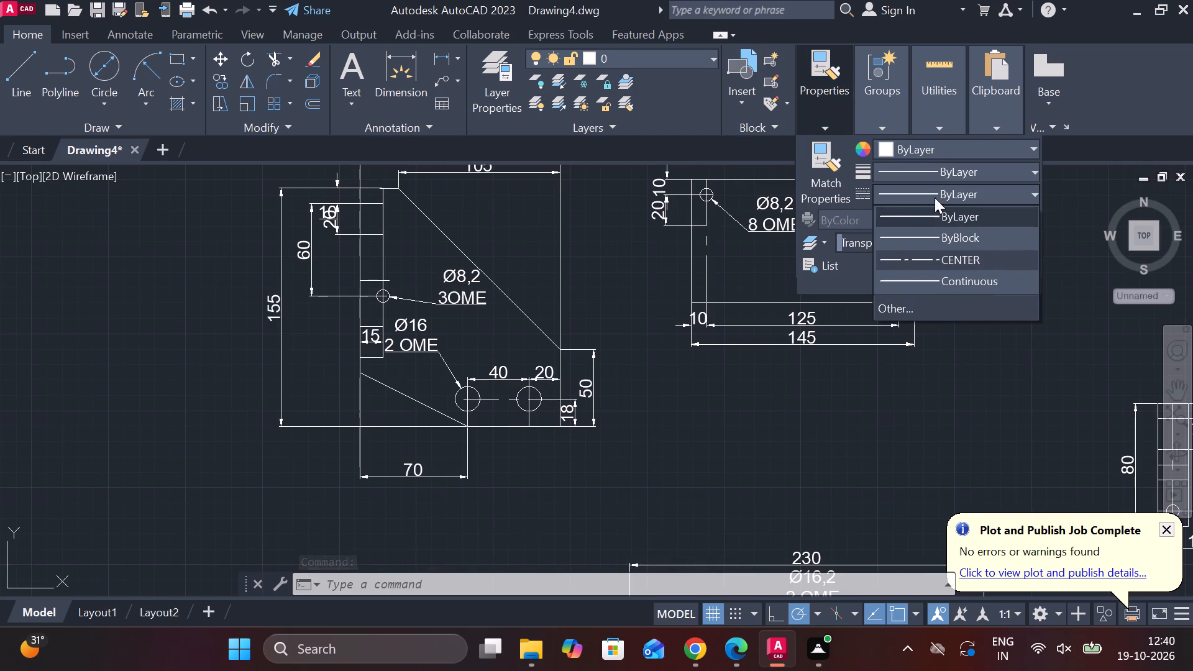
pyautogui.click(908, 259)
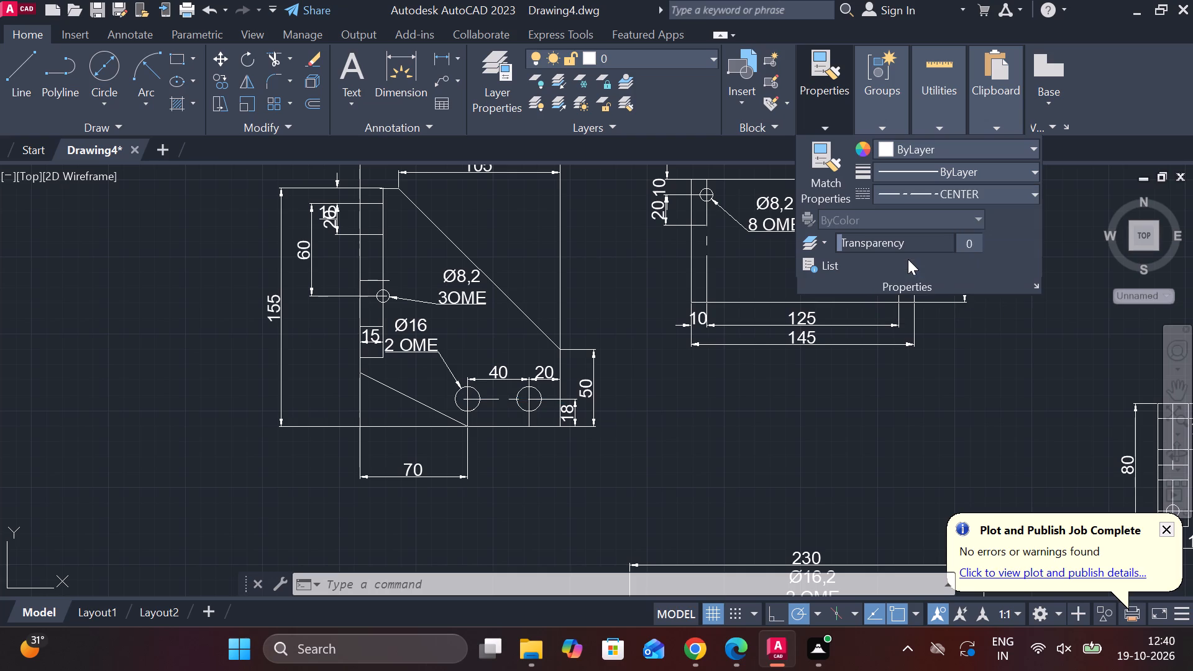
pyautogui.press('Escape')
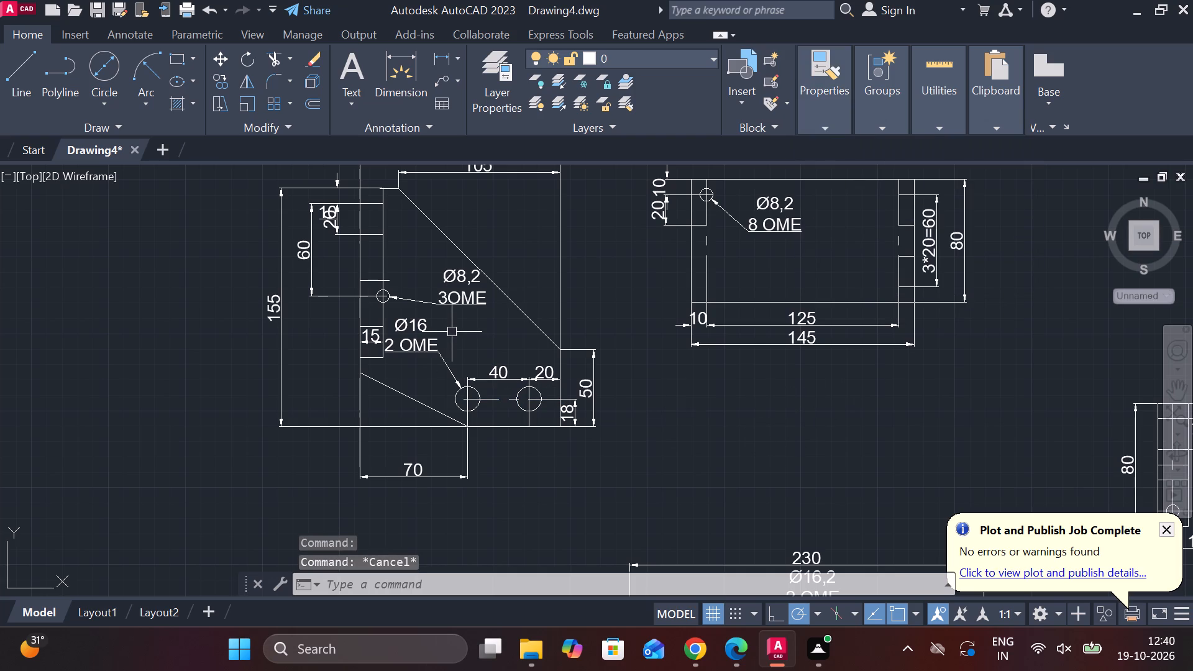
# Move the bracket's vertical 20 dimension closer to the part's edge, away from the overlapping 10 dimension text.
pyautogui.moveTo(473, 315); pyautogui.dragTo(475, 399, button='middle')
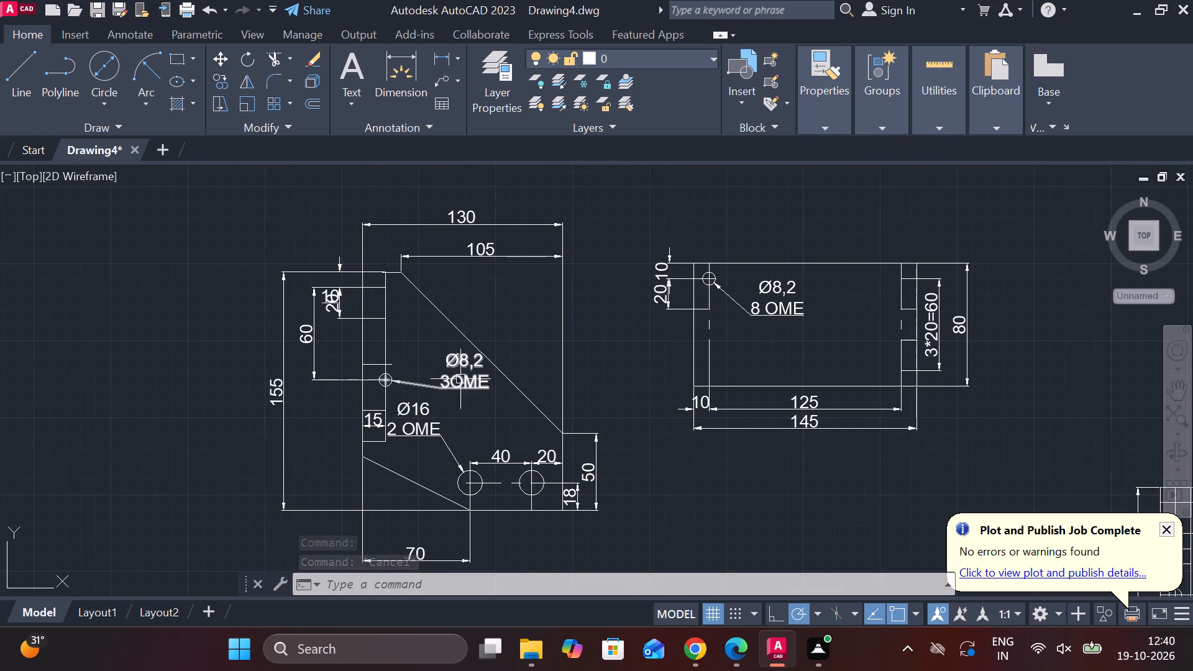
pyautogui.scroll(3, 344, 313)
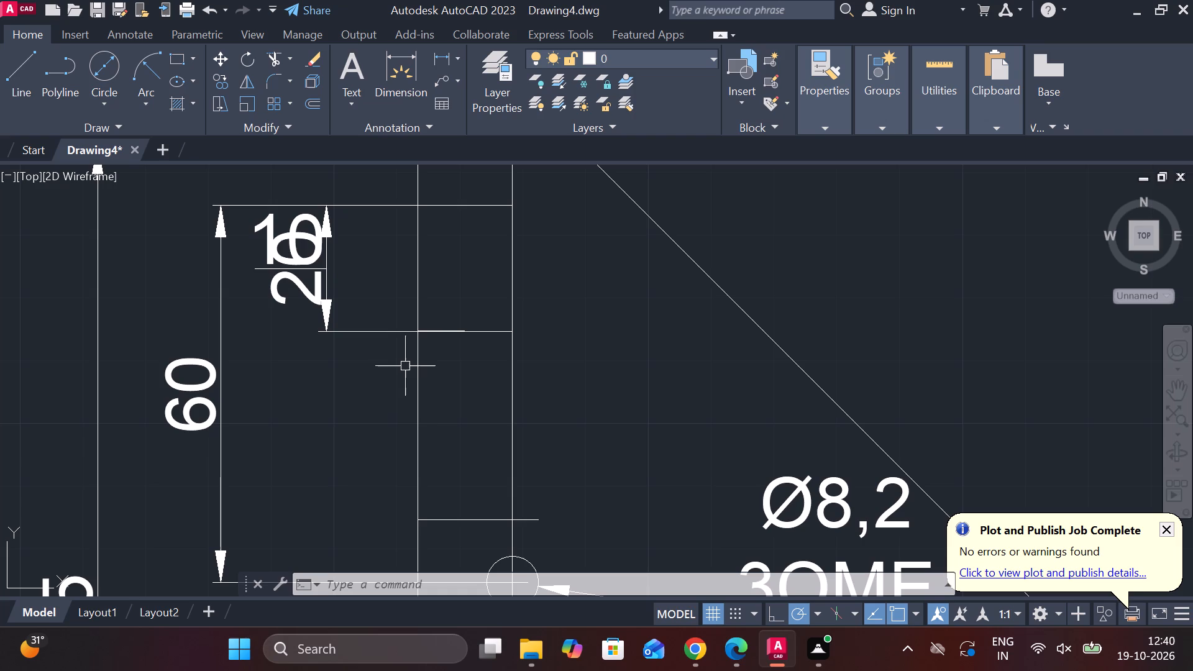
pyautogui.moveTo(395, 352); pyautogui.dragTo(480, 436, button='middle')
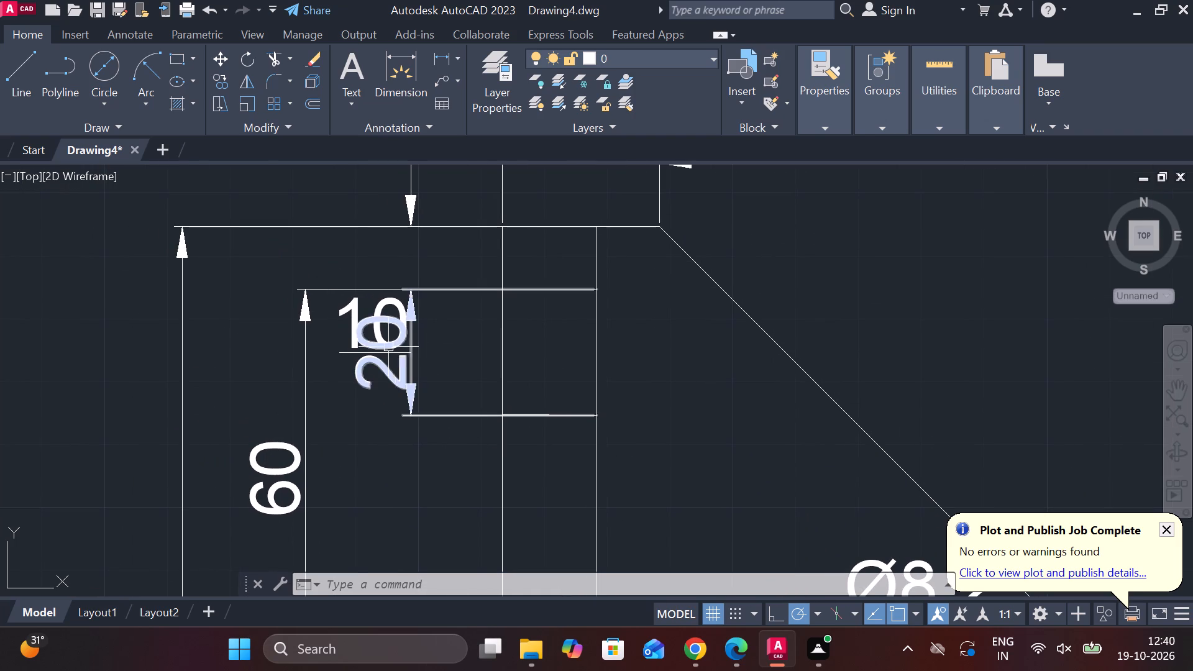
pyautogui.click(388, 346)
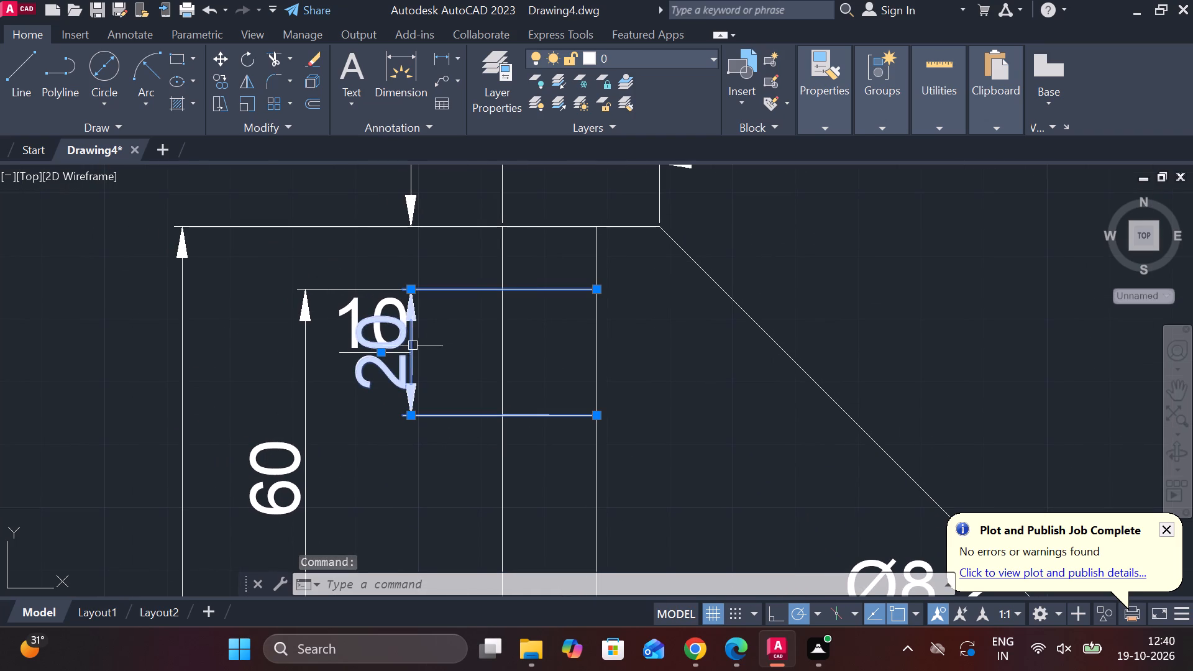
pyautogui.click(378, 353)
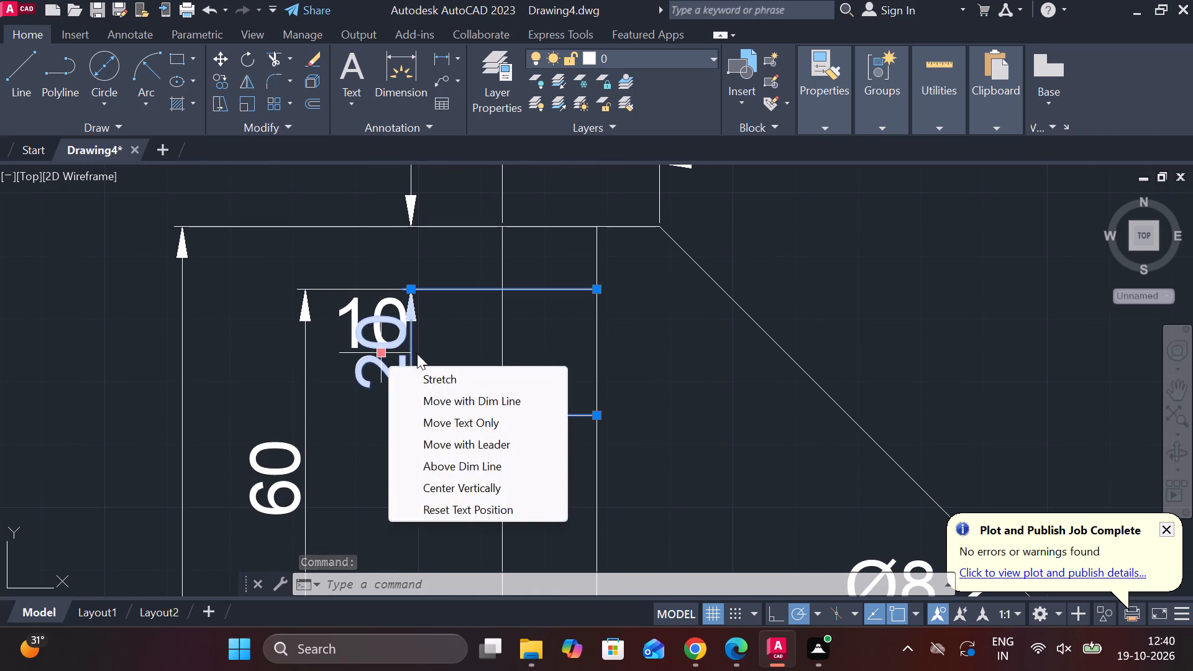
pyautogui.click(455, 358)
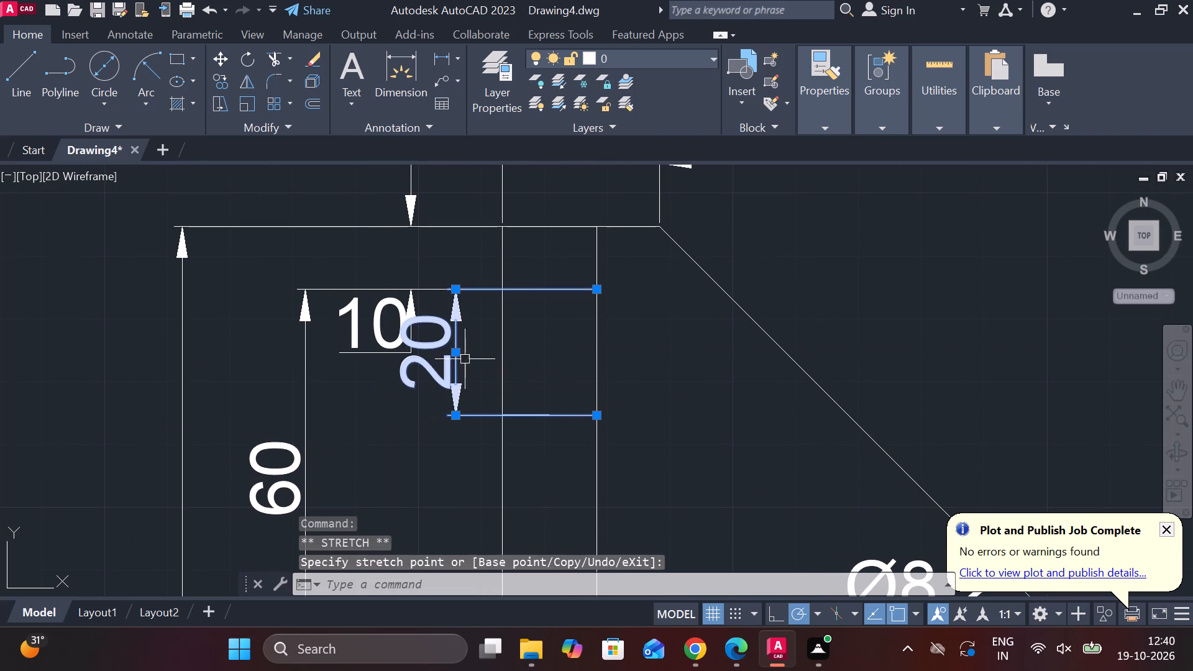